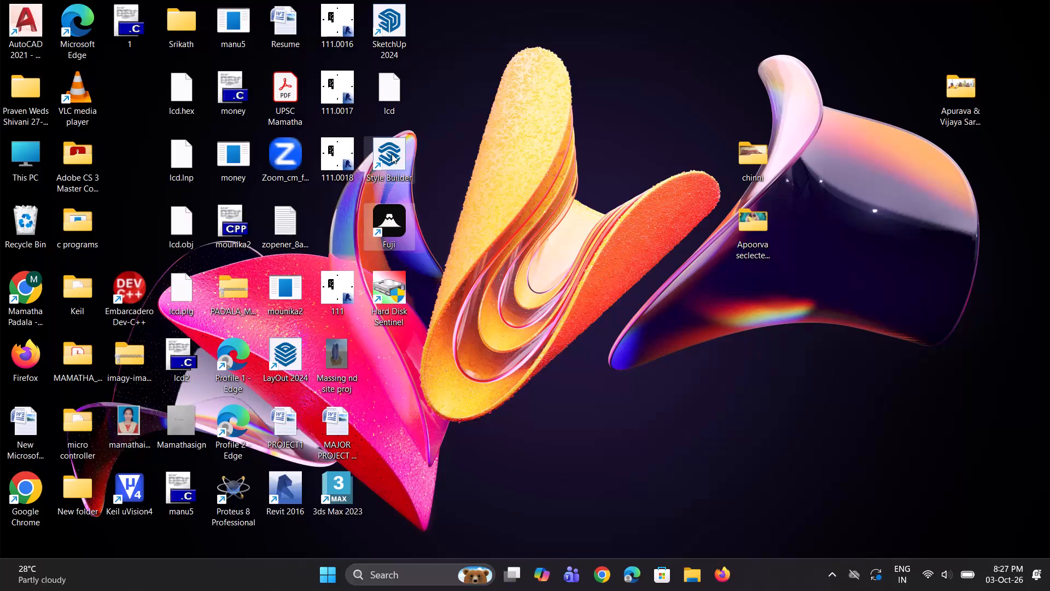
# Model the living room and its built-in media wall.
# Launch SketchUp 2024 and start a new model from the welcome window.
pyautogui.click(391, 56)
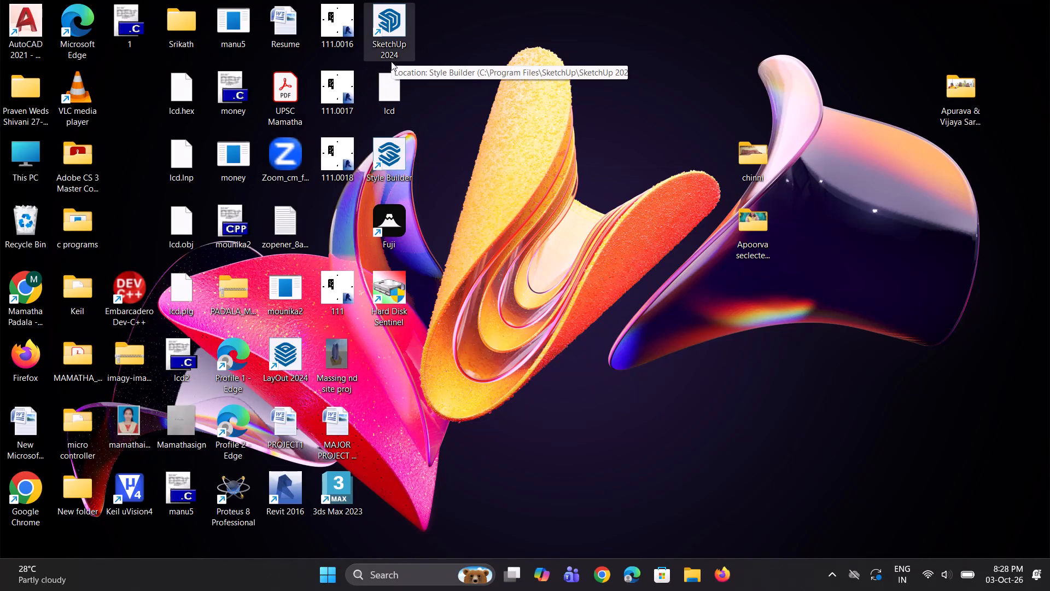
pyautogui.press('Return')
pyautogui.doubleClick(403, 43)
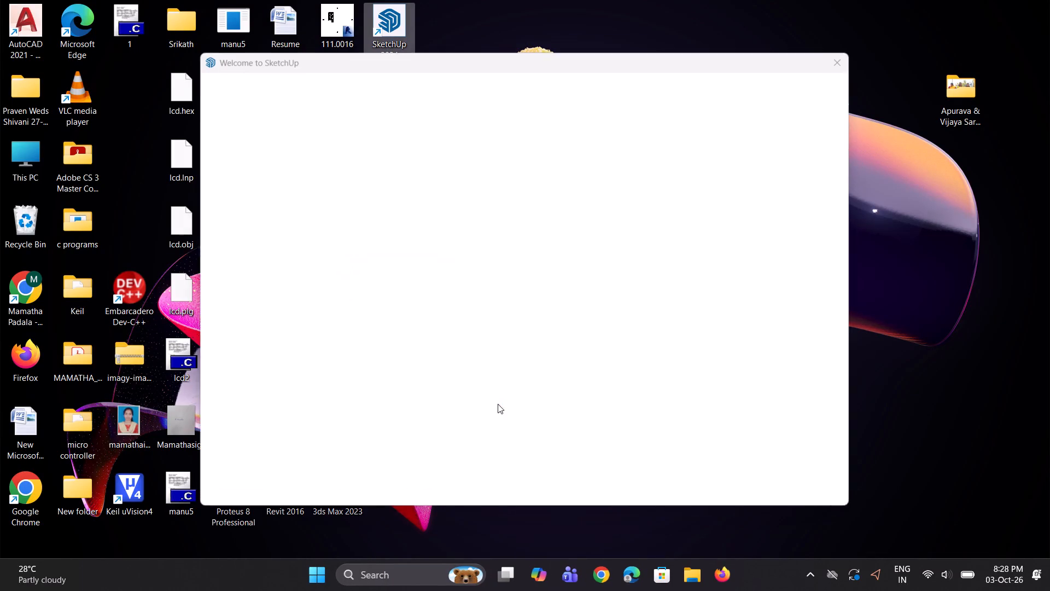
pyautogui.doubleClick(396, 183)
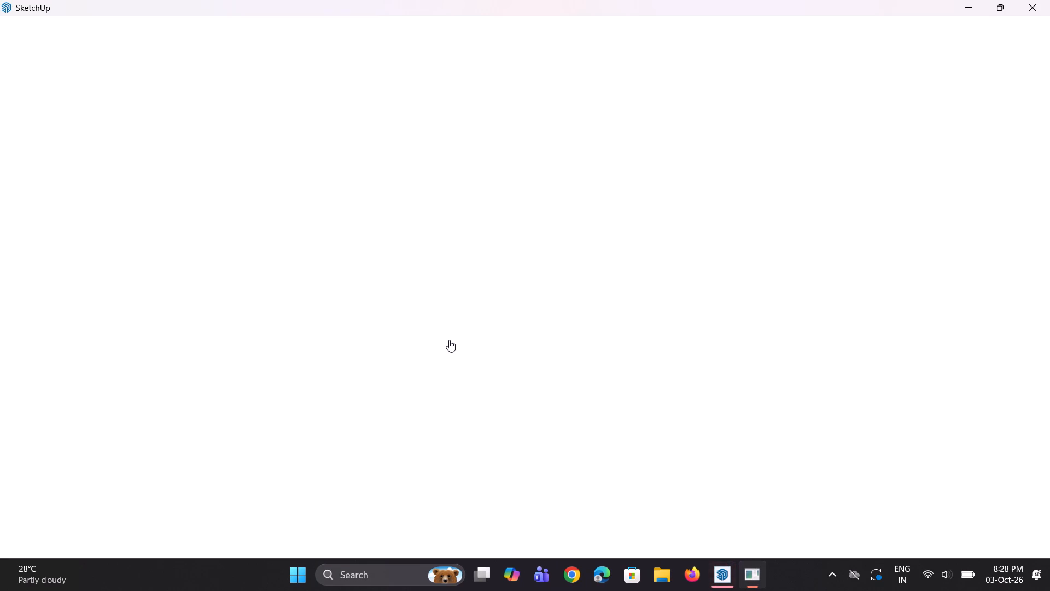
# Draw a 20' by 18' rectangle on the ground plane, beside the origin near the red axis.
pyautogui.scroll(-1, 449, 339)
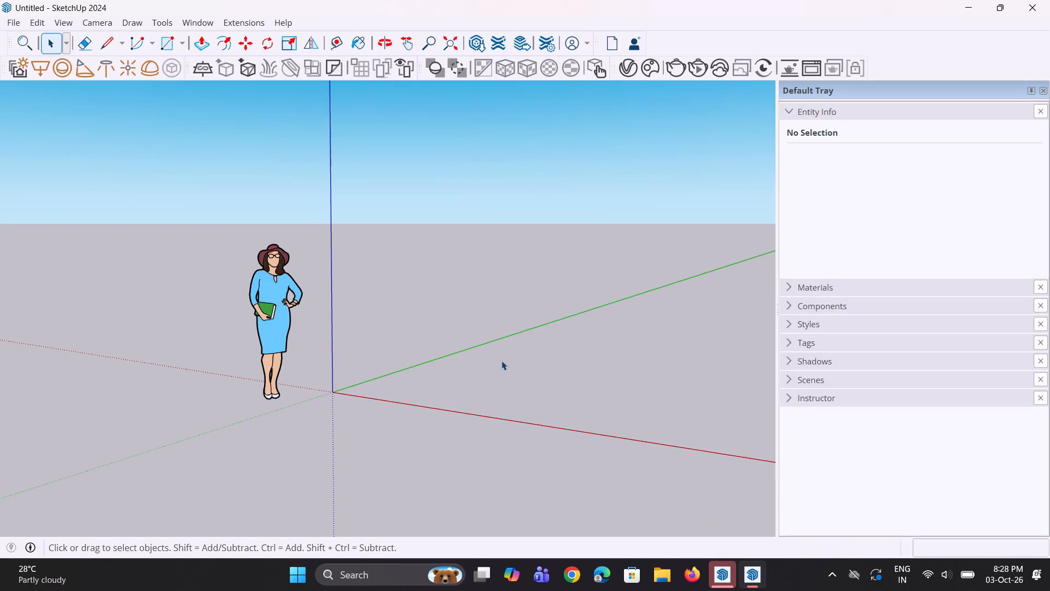
pyautogui.scroll(-2, 493, 361)
pyautogui.moveTo(418, 355); pyautogui.dragTo(517, 433, button='middle')
pyautogui.scroll(-1, 419, 360)
pyautogui.scroll(4, 567, 279)
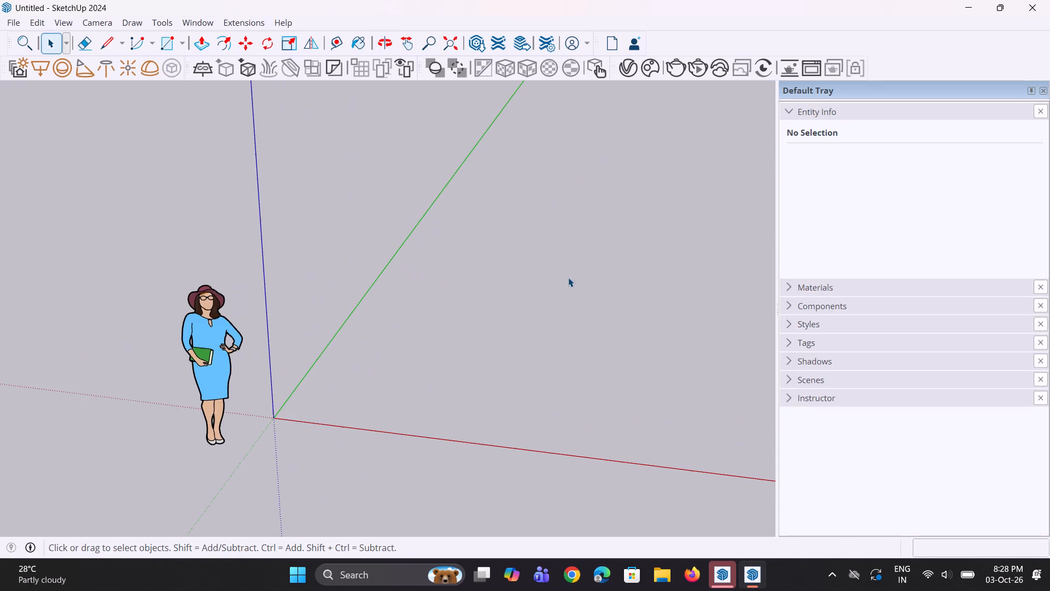
pyautogui.press('r')
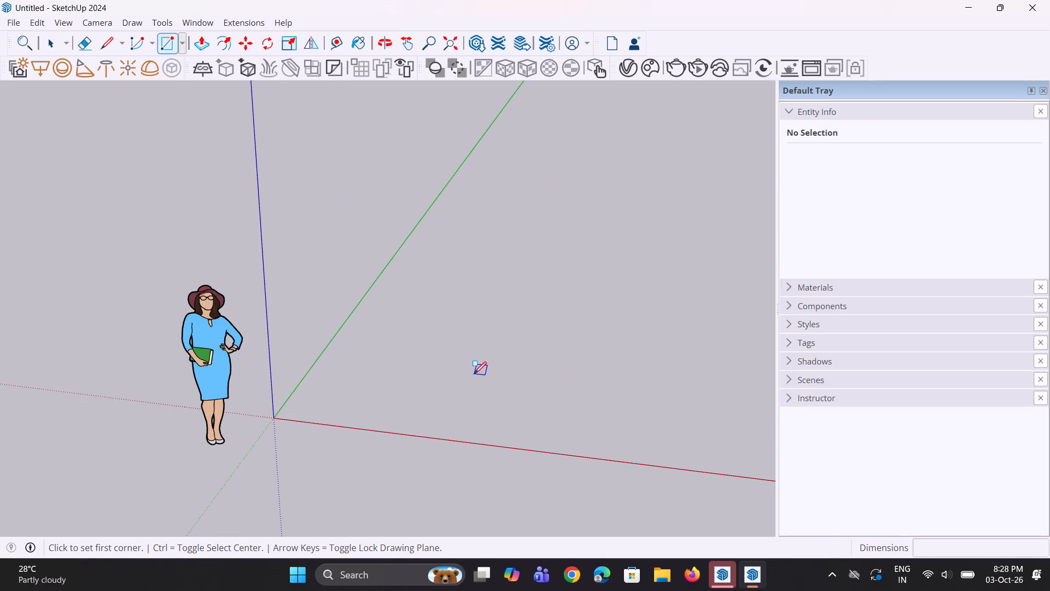
pyautogui.click(474, 374)
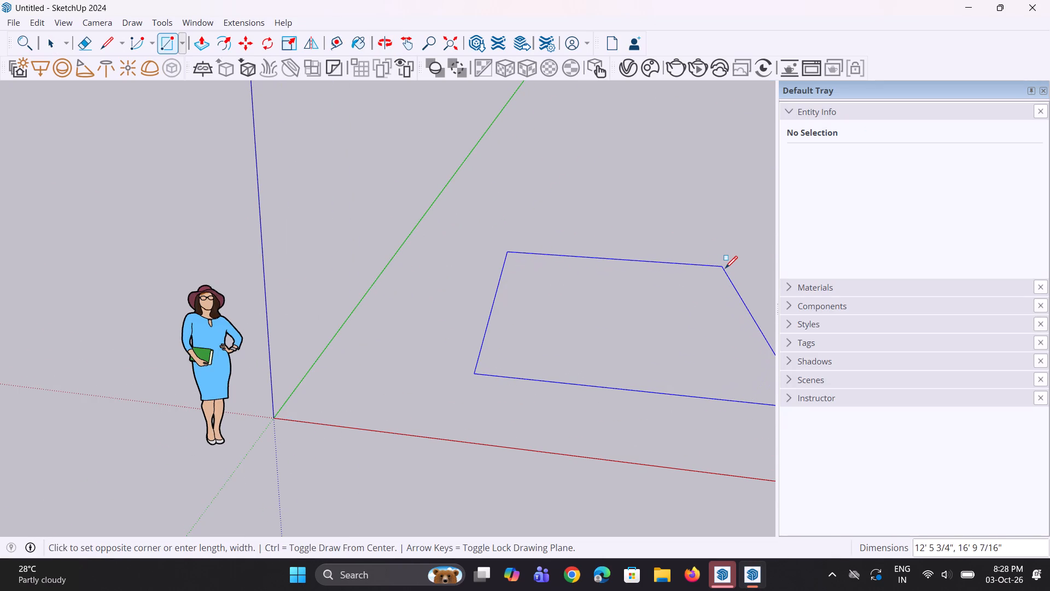
pyautogui.write('18')
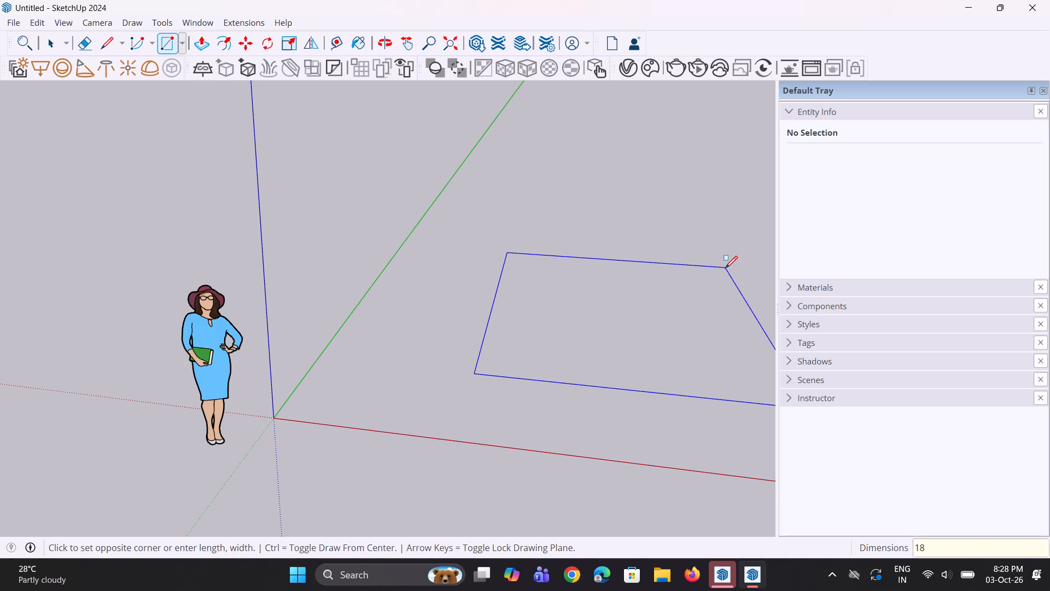
pyautogui.press("'")
pyautogui.press('BackSpace')
pyautogui.press('BackSpace')
pyautogui.press('BackSpace')
pyautogui.write('20')
pyautogui.write("',18'")
pyautogui.press('Return')
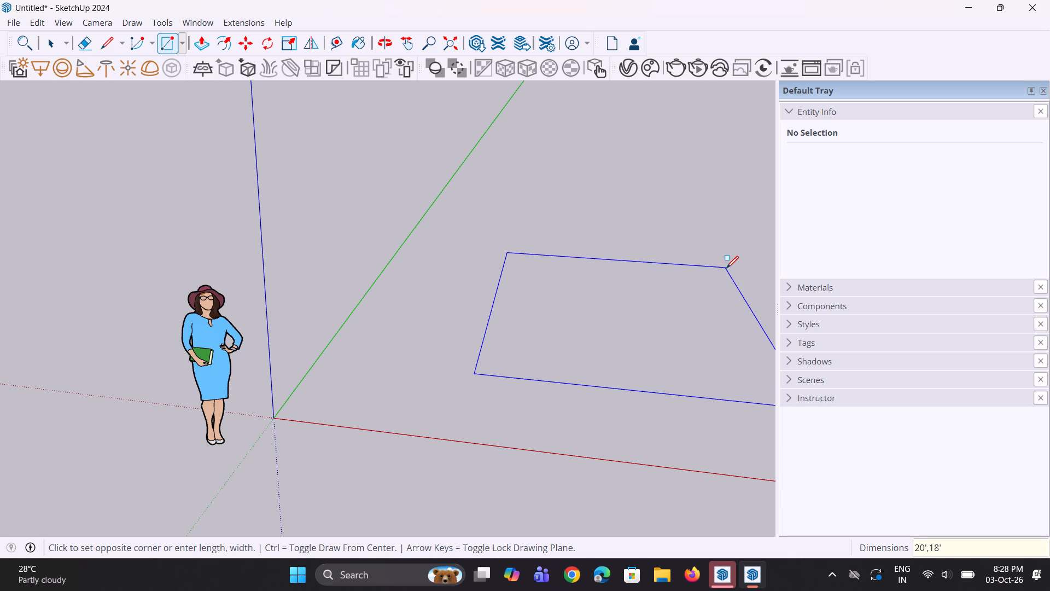
# Offset the rectangle's outline 9" inward to define the wall thickness.
pyautogui.scroll(-9, 585, 328)
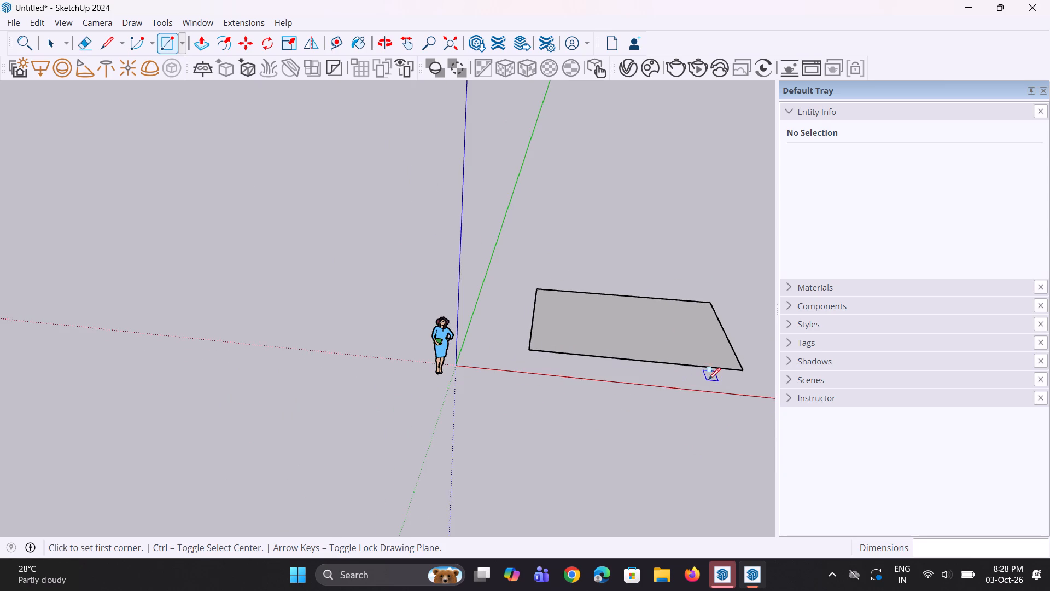
pyautogui.moveTo(703, 384); pyautogui.dragTo(575, 415, button='middle')
pyautogui.scroll(-6, 522, 346)
pyautogui.scroll(9, 663, 424)
pyautogui.press('f')
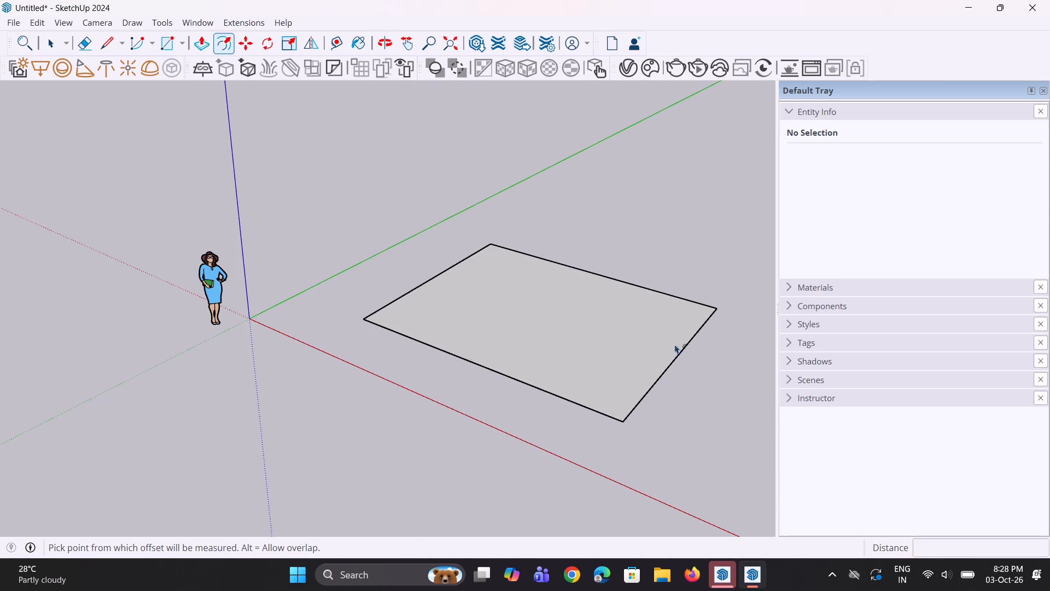
pyautogui.click(504, 370)
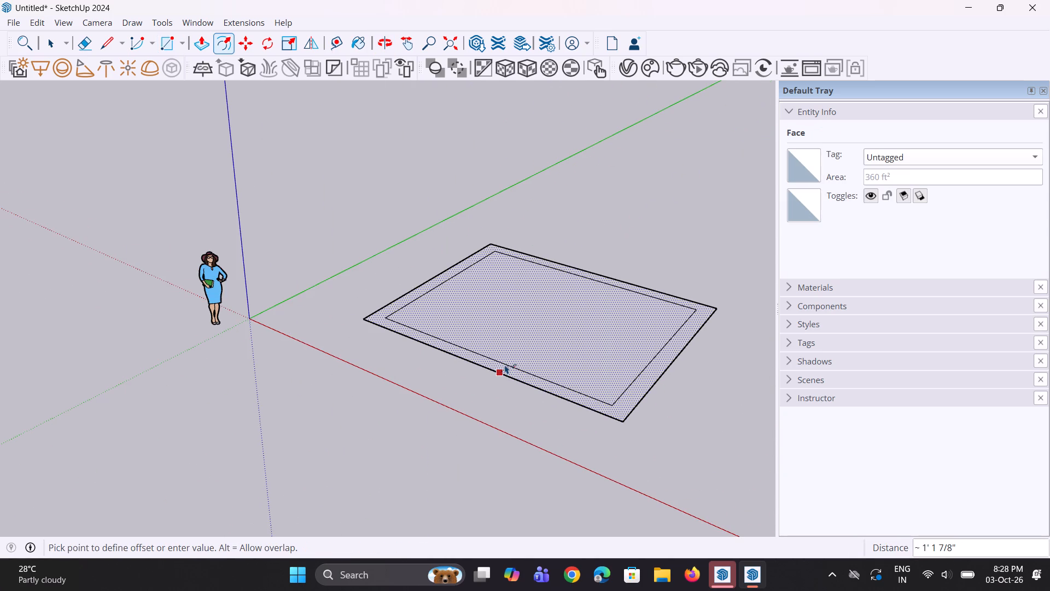
pyautogui.write('9"')
pyautogui.press('Return')
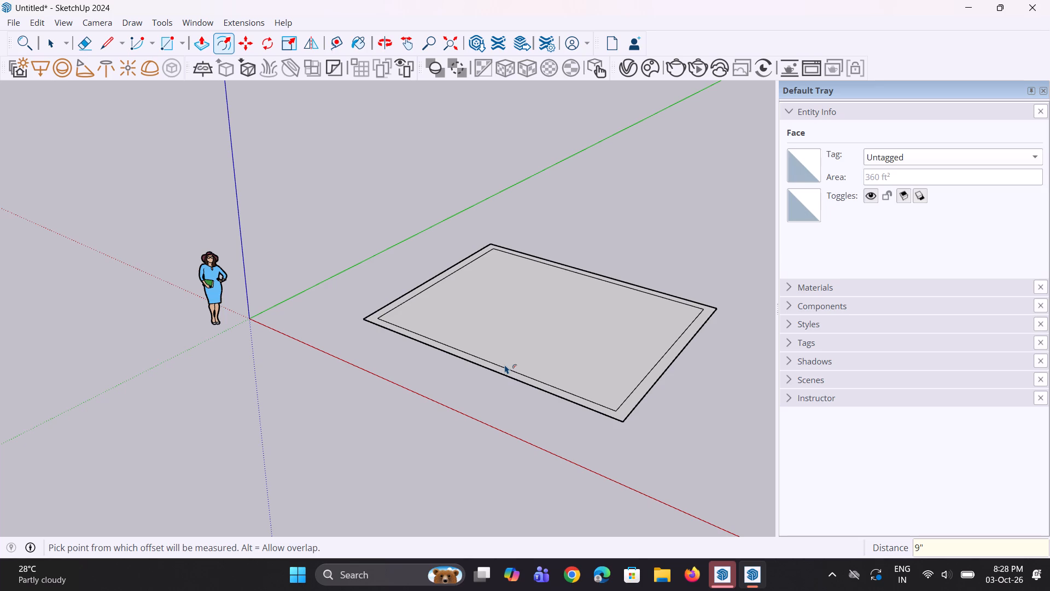
# Move the inner outline's front edge, nearest the red axis, 9" outward onto the outer front edge.
pyautogui.scroll(2, 519, 359)
pyautogui.moveTo(522, 362); pyautogui.dragTo(546, 443, button='middle')
pyautogui.scroll(2, 546, 453)
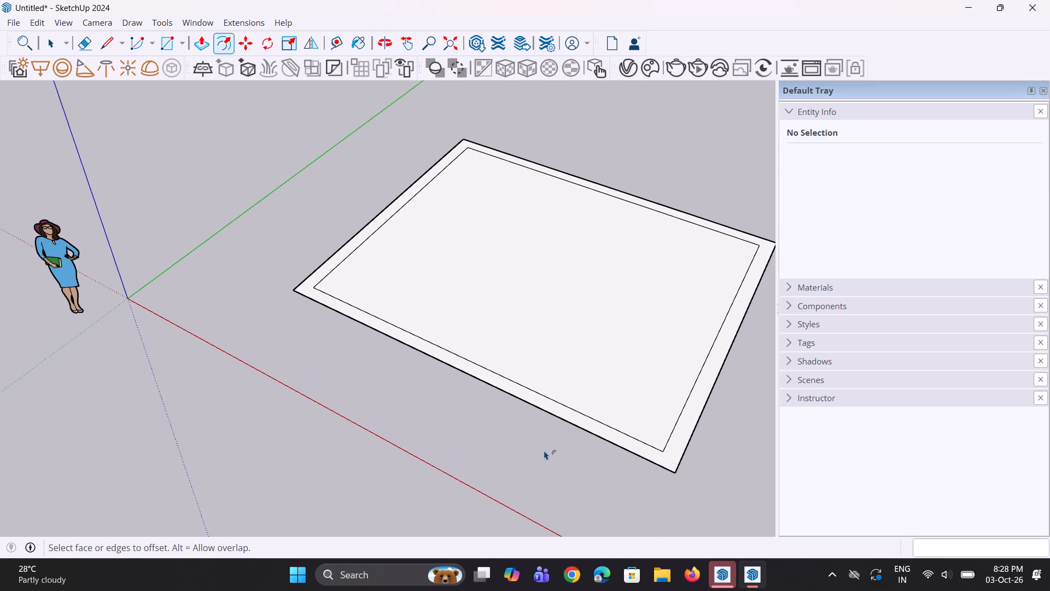
pyautogui.press('space')
pyautogui.scroll(2, 579, 419)
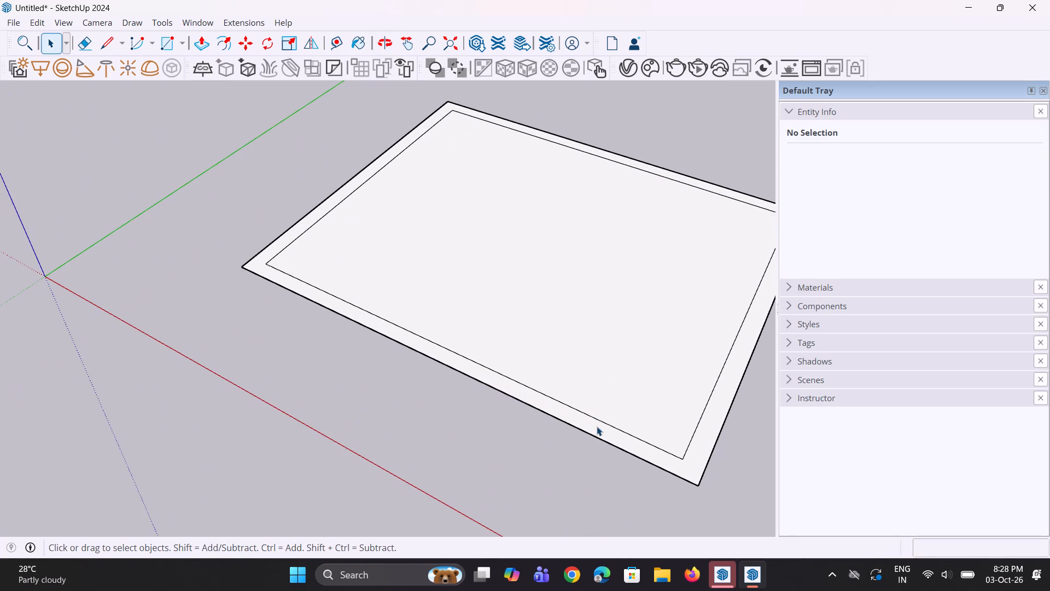
pyautogui.click(604, 422)
pyautogui.scroll(3, 692, 470)
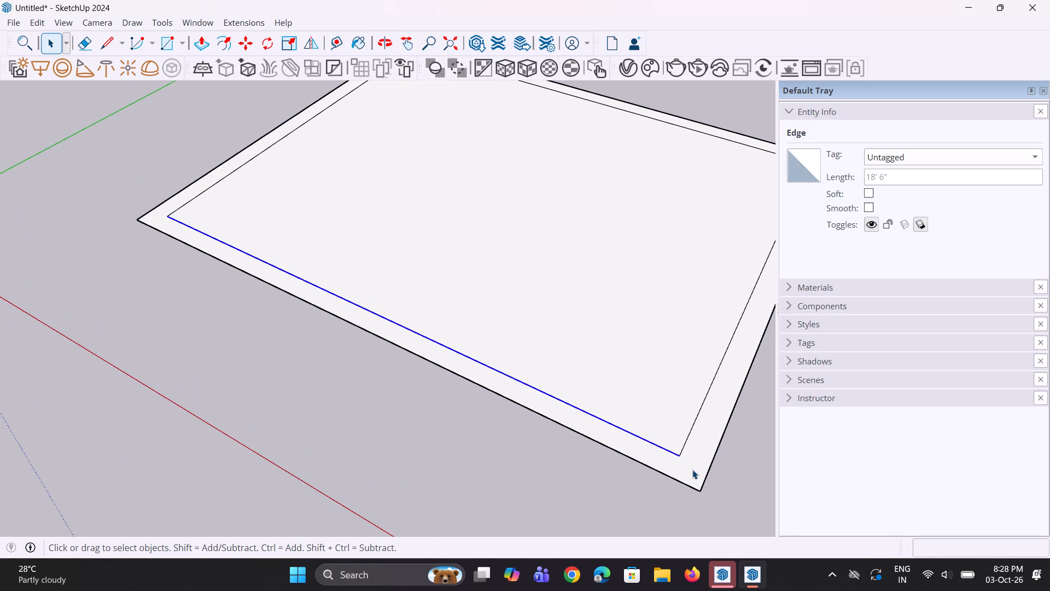
pyautogui.press('m')
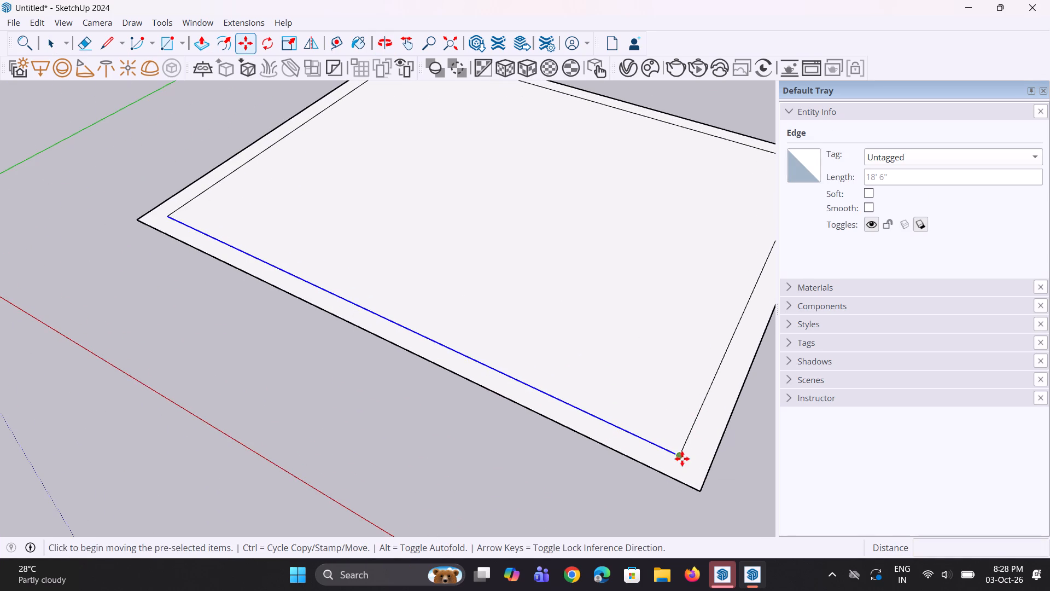
pyautogui.click(682, 459)
pyautogui.click(673, 475)
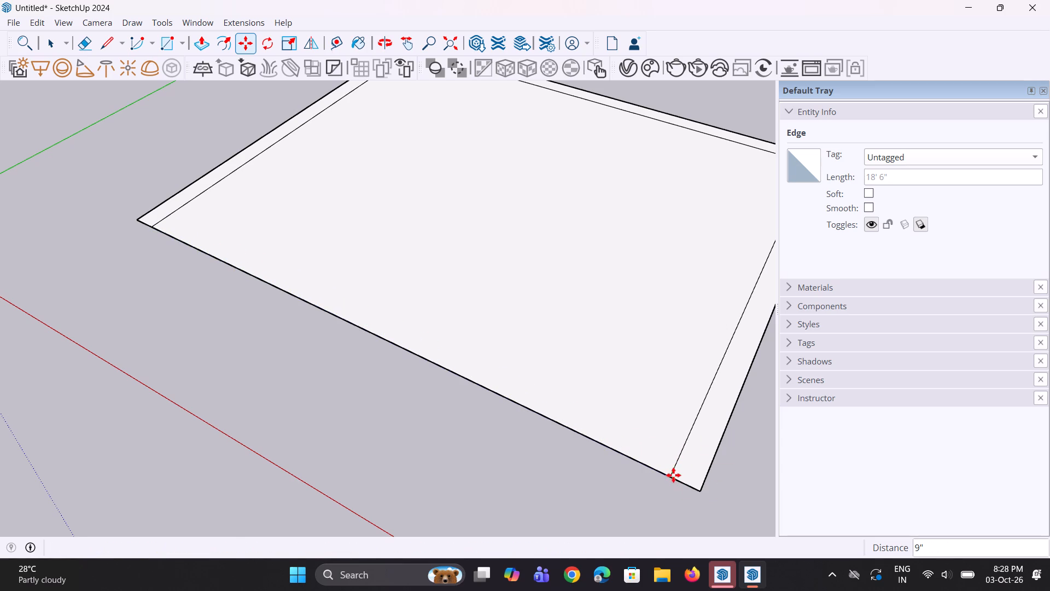
pyautogui.press('space')
pyautogui.press('space')
# Erase the front edge between the two side strips, leaving a U-shaped wall outline open at the front.
pyautogui.press('e')
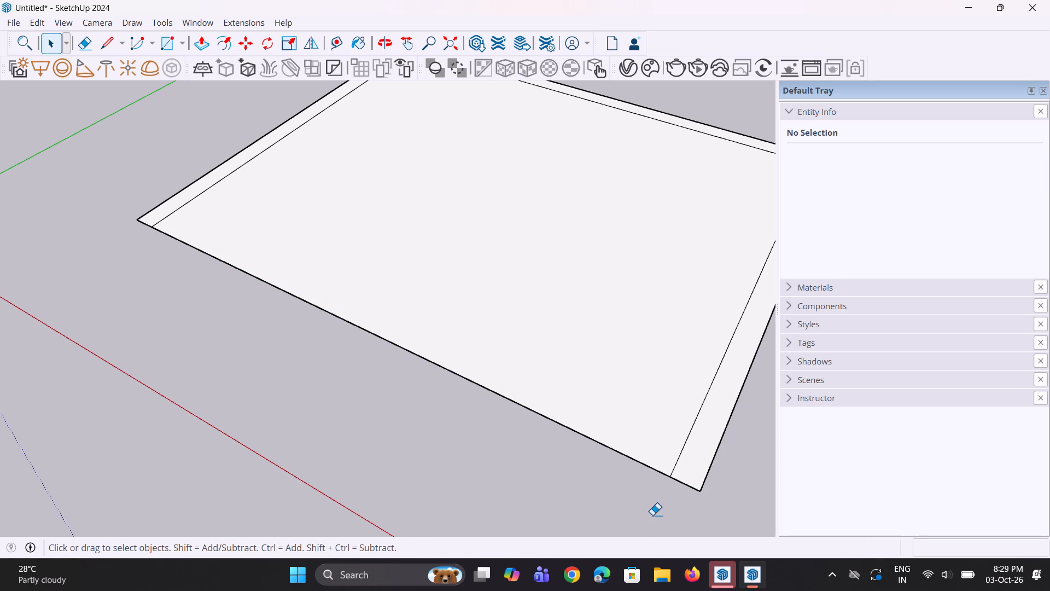
pyautogui.click(605, 444)
# Push/Pull the U-shaped face up 10' to raise the three walls.
pyautogui.scroll(-4, 567, 457)
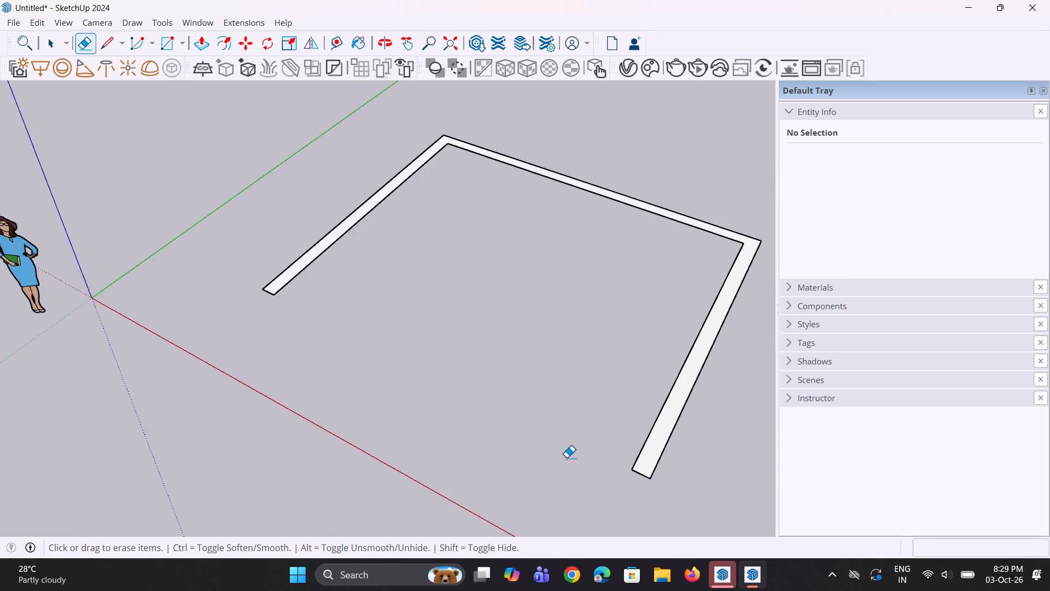
pyautogui.scroll(-6, 567, 457)
pyautogui.press('p')
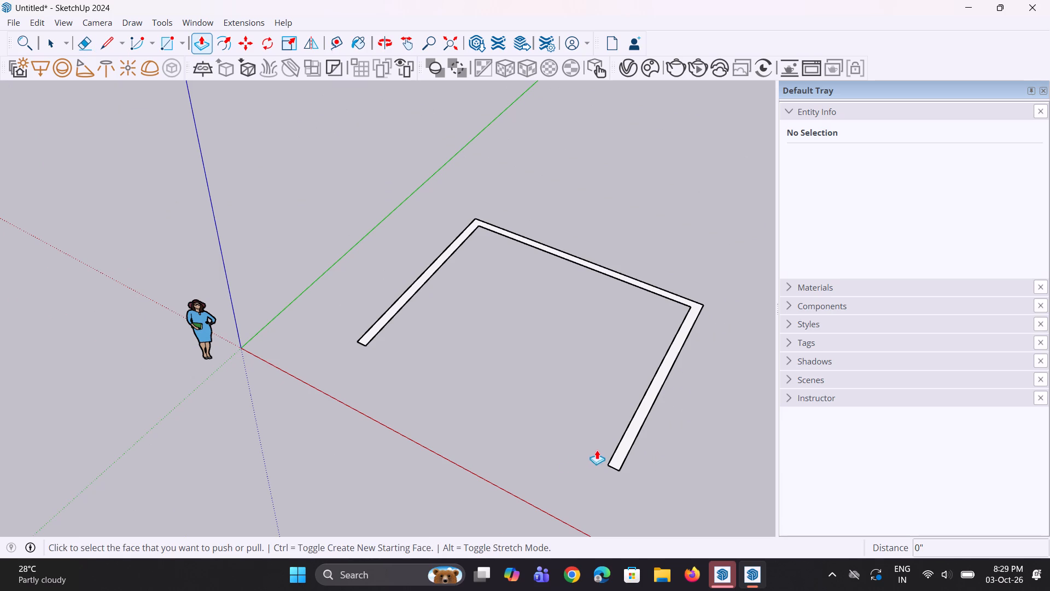
pyautogui.click(616, 450)
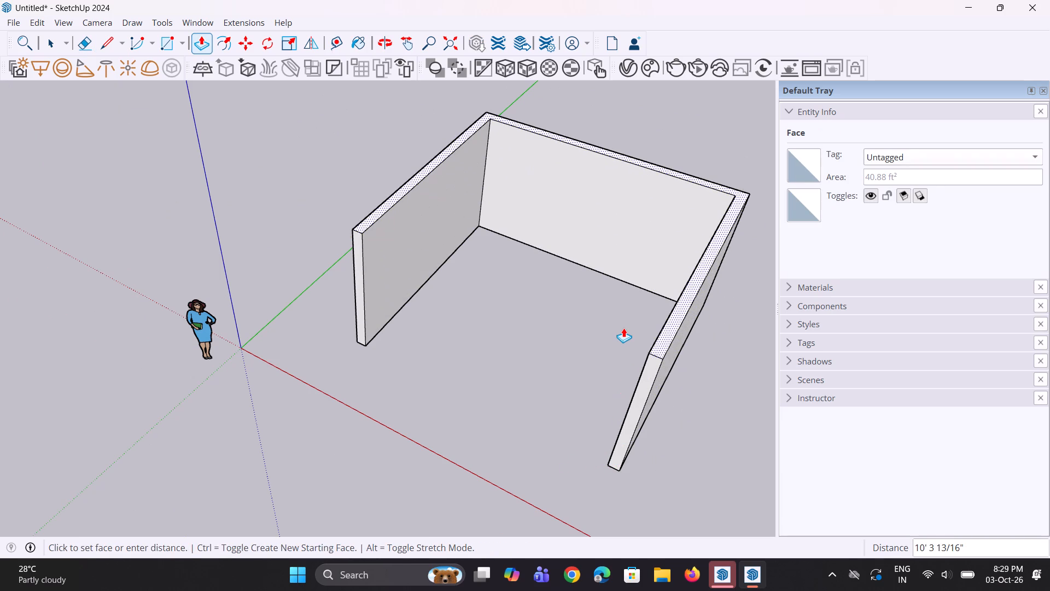
pyautogui.write("10'")
pyautogui.press('Return')
# Examine the three-walled room from low and high viewing angles.
pyautogui.scroll(-5, 612, 322)
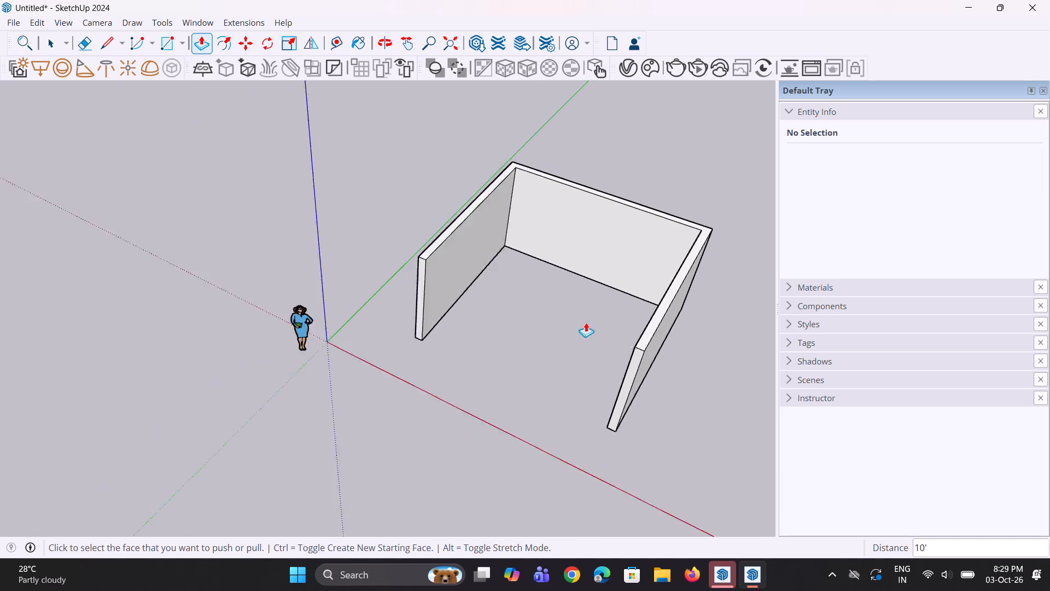
pyautogui.scroll(-1, 586, 322)
pyautogui.moveTo(546, 568); pyautogui.dragTo(564, 495, button='middle')
pyautogui.moveTo(560, 486); pyautogui.dragTo(559, 331, button='middle')
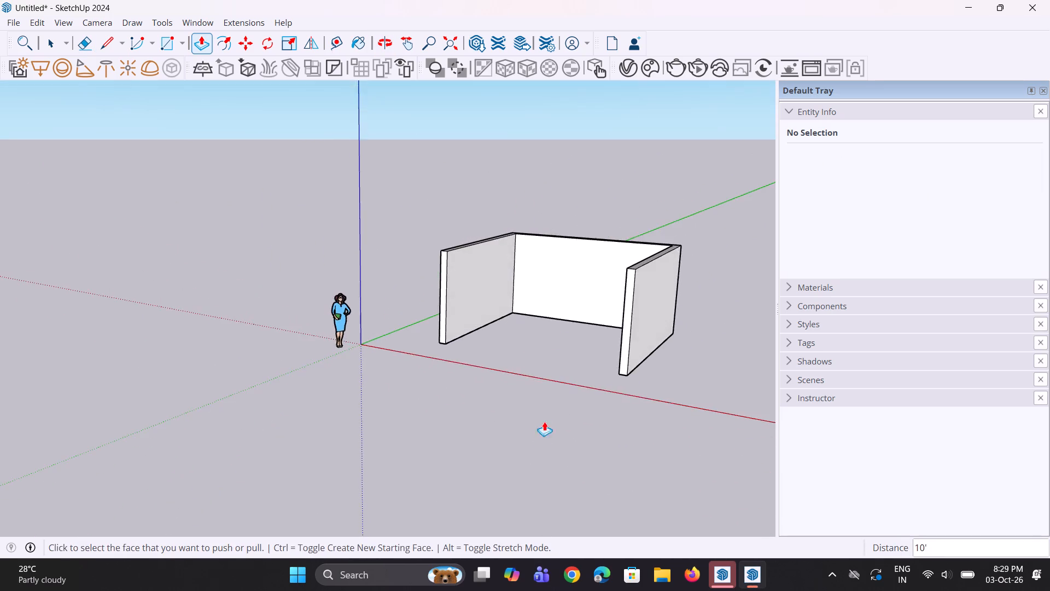
pyautogui.scroll(4, 542, 436)
pyautogui.moveTo(544, 430); pyautogui.dragTo(584, 434, button='middle')
pyautogui.scroll(-3, 554, 401)
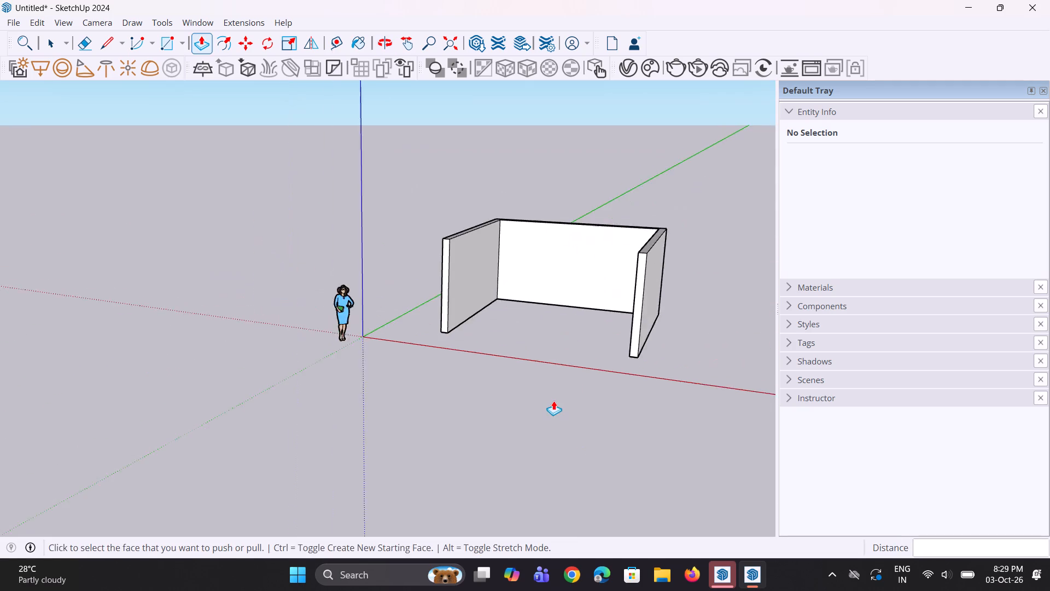
pyautogui.scroll(-2, 553, 401)
pyautogui.moveTo(547, 376); pyautogui.dragTo(564, 541, button='middle')
pyautogui.scroll(3, 638, 182)
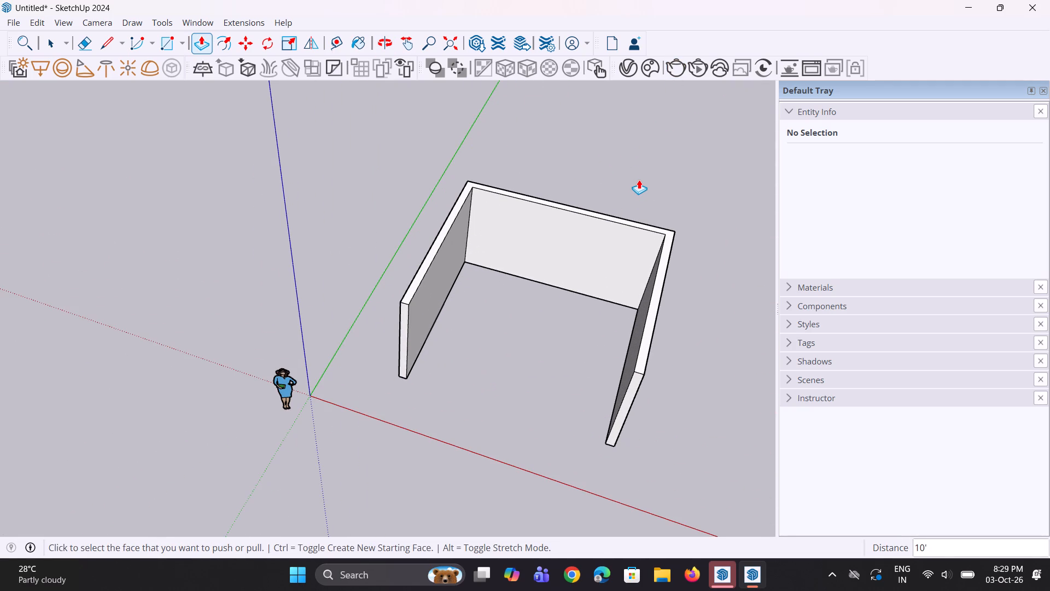
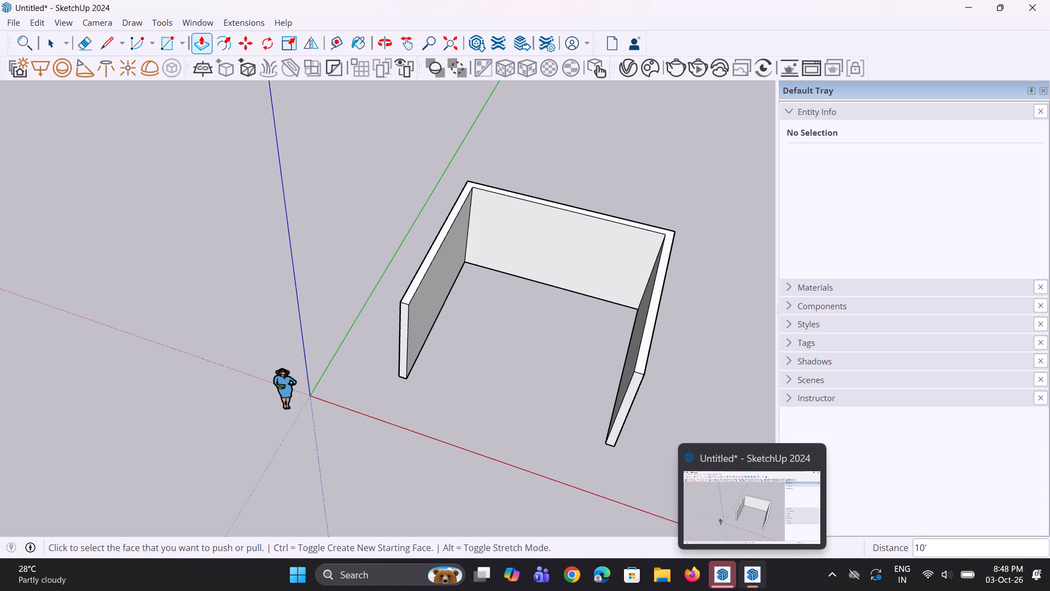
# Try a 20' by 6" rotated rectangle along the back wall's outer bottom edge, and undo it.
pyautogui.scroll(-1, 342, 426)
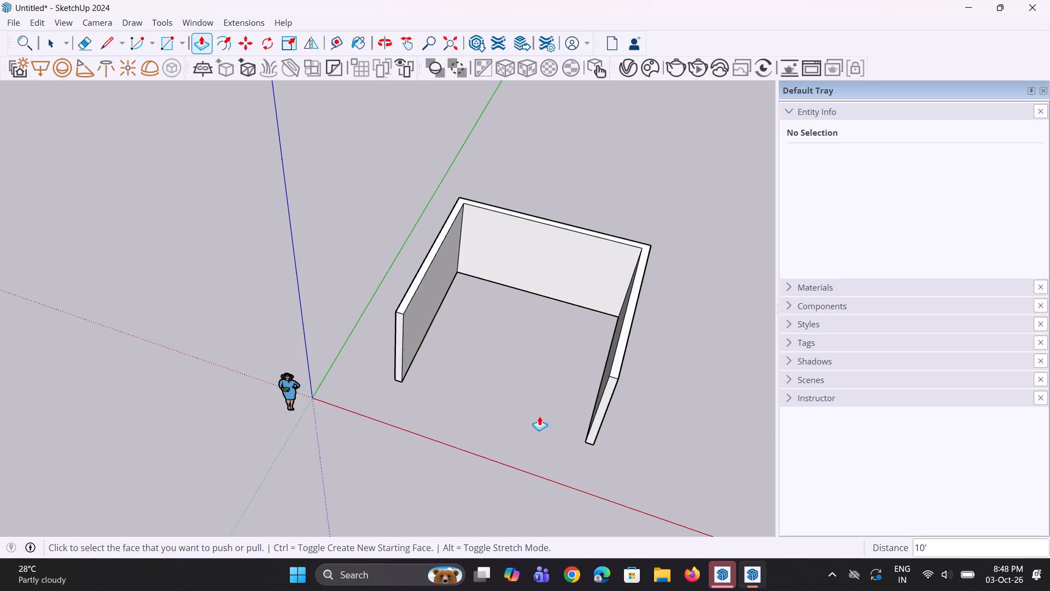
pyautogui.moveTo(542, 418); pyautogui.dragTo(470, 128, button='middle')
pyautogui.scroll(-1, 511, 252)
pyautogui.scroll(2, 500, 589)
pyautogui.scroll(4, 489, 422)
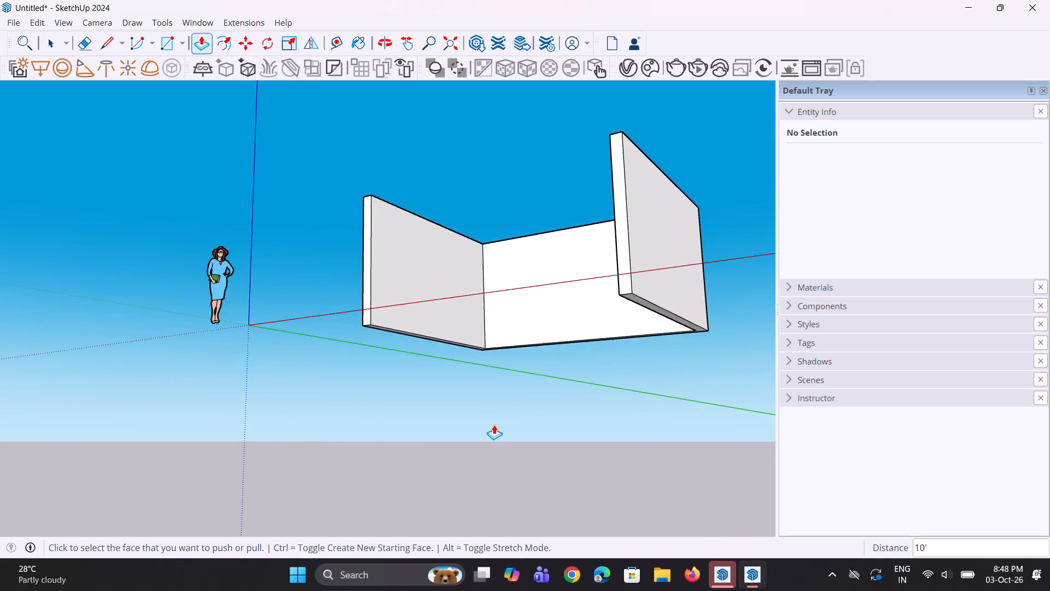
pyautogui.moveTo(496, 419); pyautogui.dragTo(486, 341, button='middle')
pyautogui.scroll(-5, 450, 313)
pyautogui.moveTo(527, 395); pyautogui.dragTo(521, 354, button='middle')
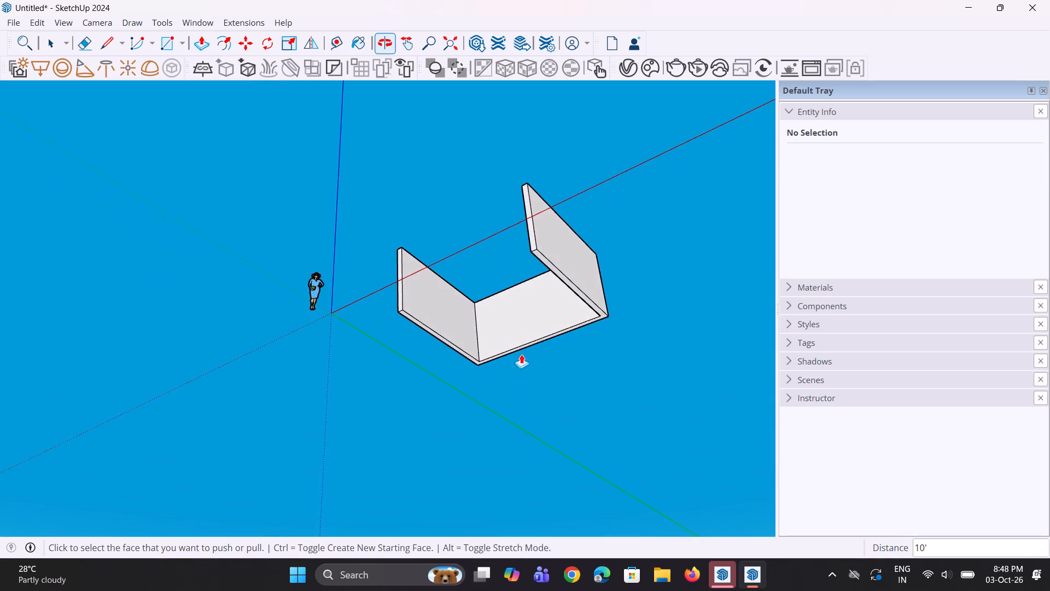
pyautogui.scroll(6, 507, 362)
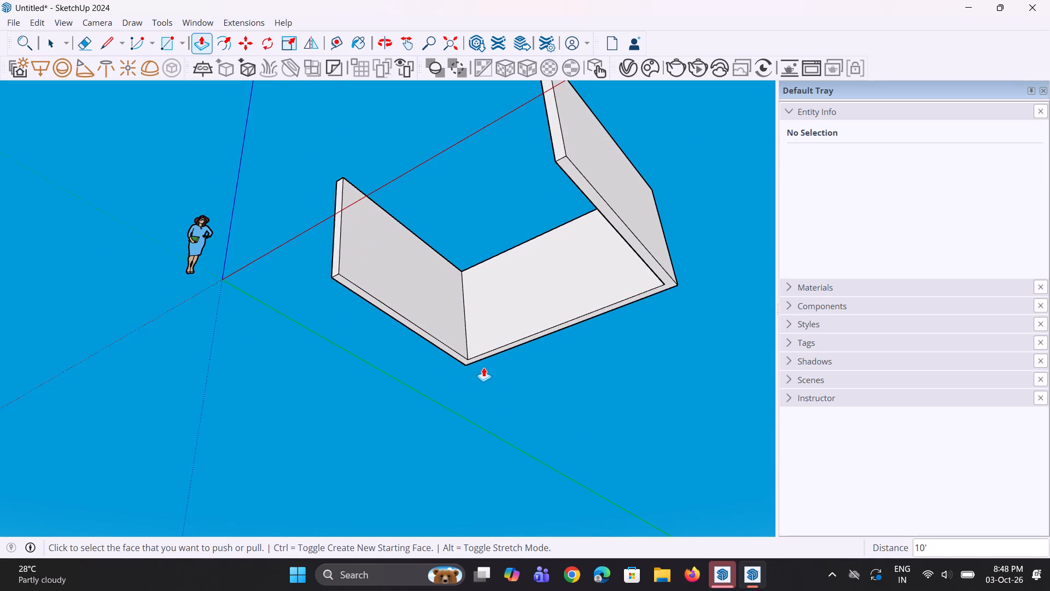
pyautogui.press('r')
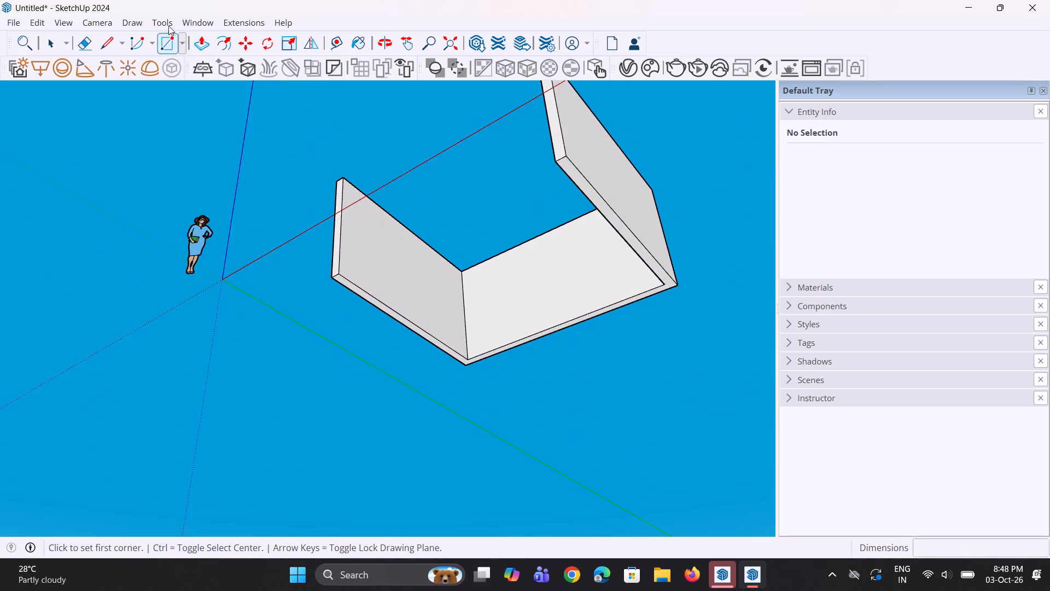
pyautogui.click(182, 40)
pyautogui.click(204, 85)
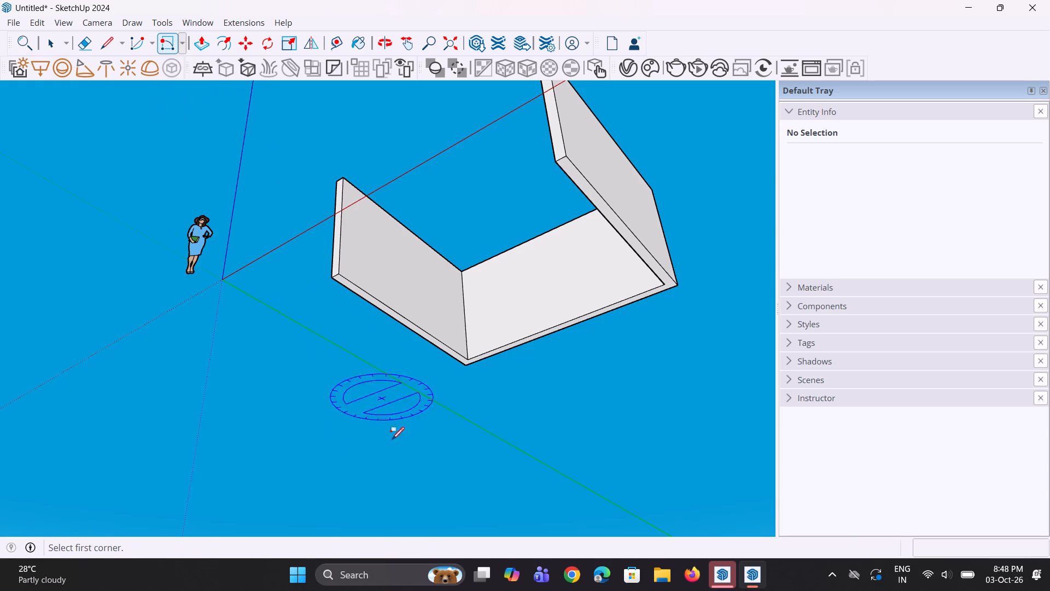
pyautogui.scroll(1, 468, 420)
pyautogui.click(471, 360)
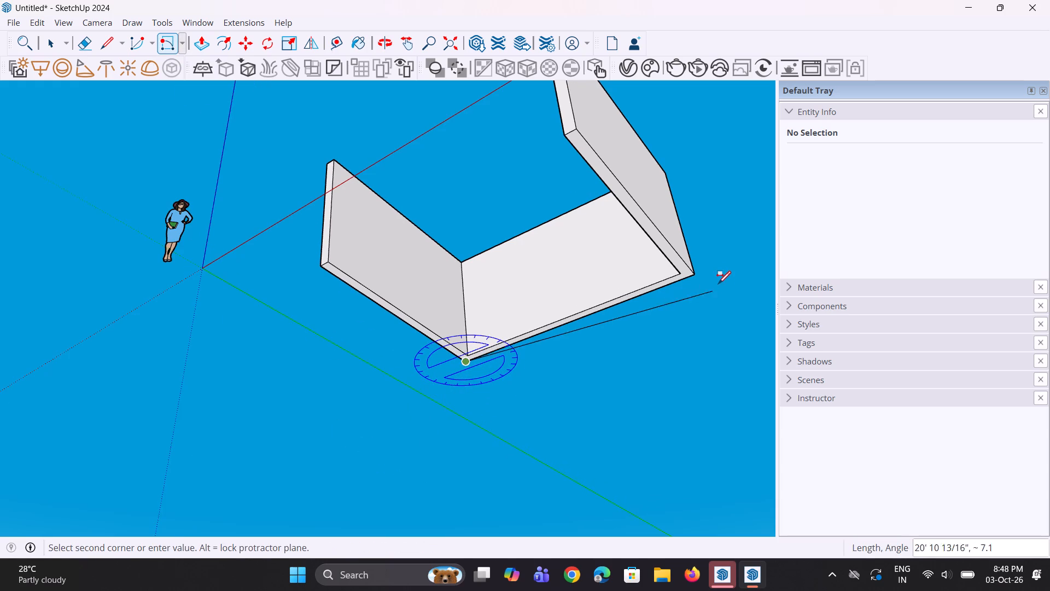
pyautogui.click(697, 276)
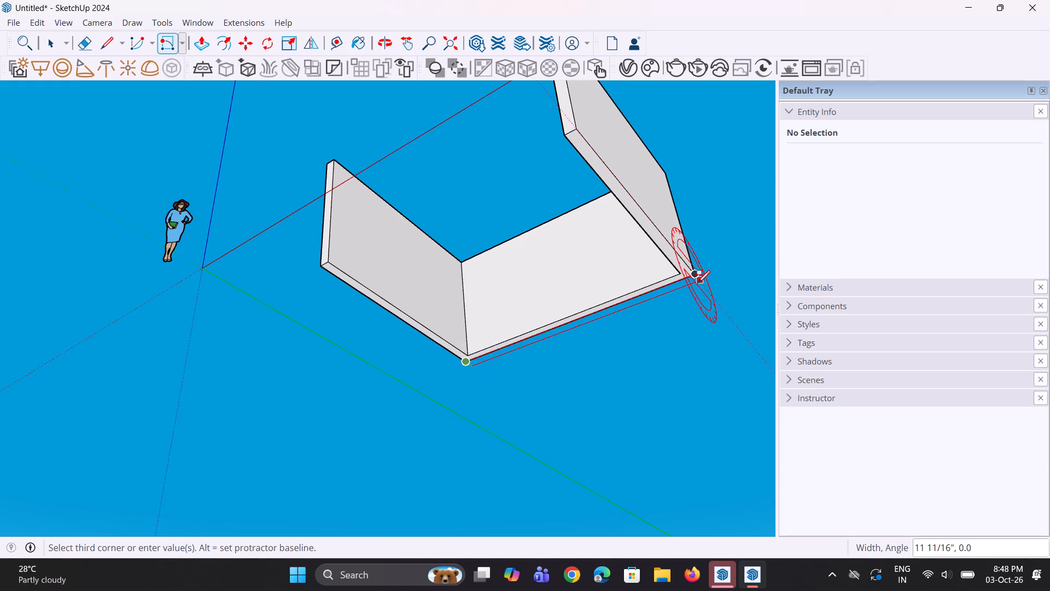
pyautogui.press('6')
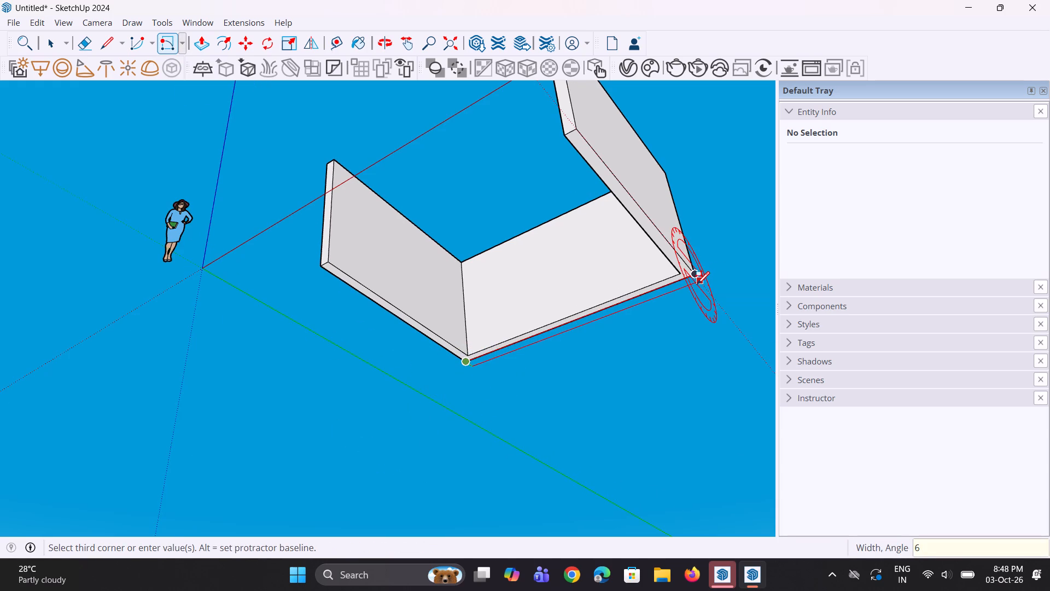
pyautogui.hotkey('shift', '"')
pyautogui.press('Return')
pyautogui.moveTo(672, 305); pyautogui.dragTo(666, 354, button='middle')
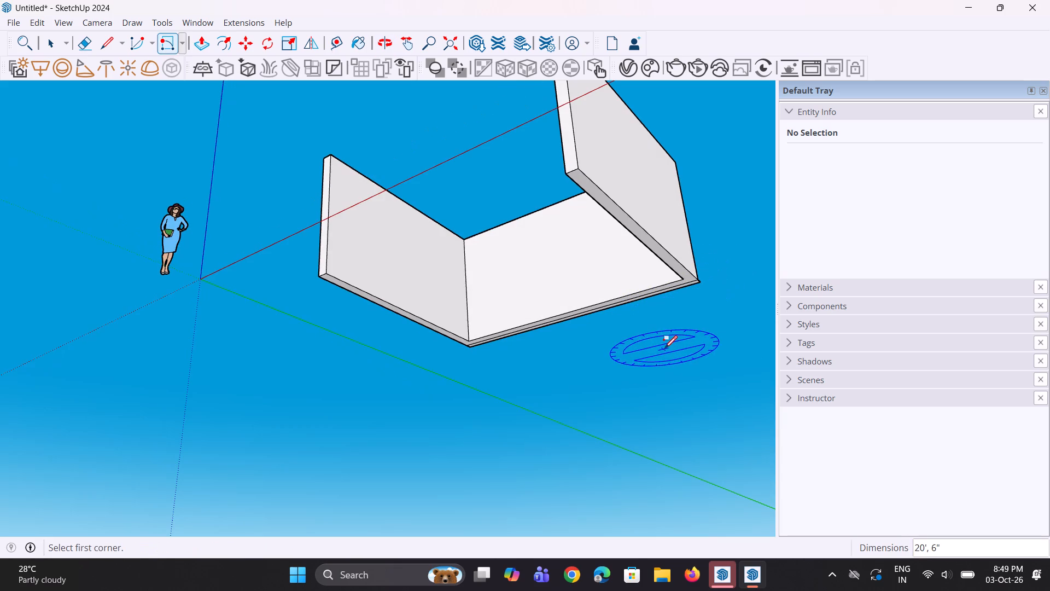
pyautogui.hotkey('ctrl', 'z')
# Draw a vertical 20' by 6" rotated rectangle downward from the back wall's outer bottom edge.
pyautogui.moveTo(663, 344); pyautogui.dragTo(655, 302, button='middle')
pyautogui.scroll(2, 494, 358)
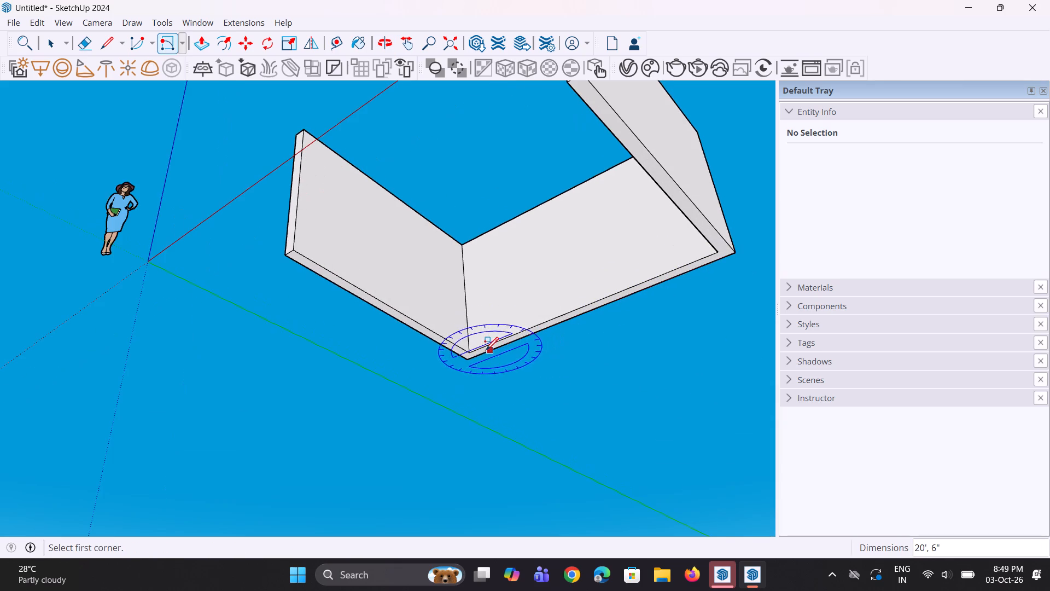
pyautogui.click(470, 359)
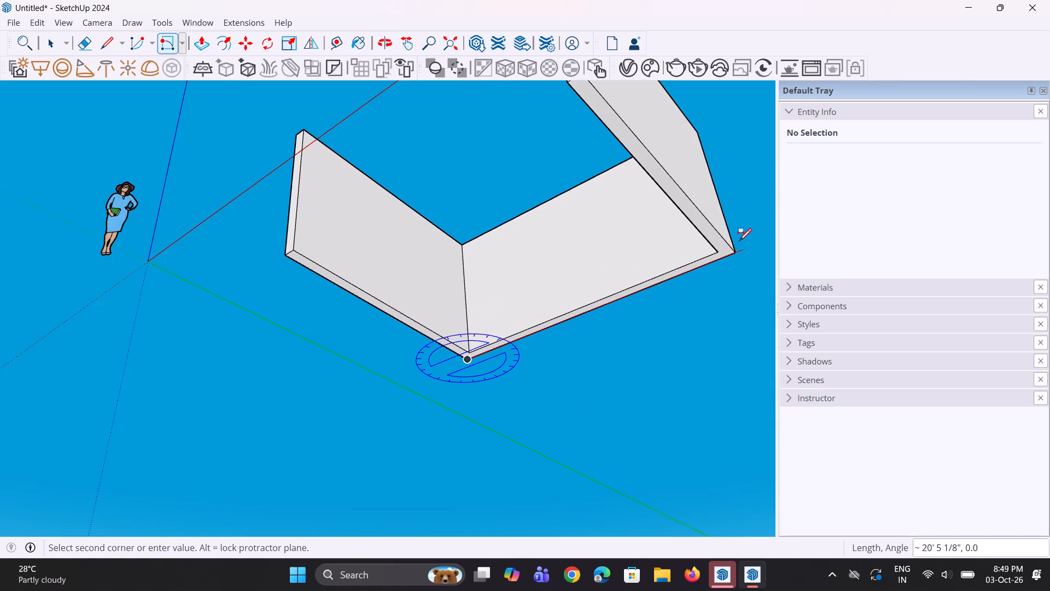
pyautogui.click(735, 250)
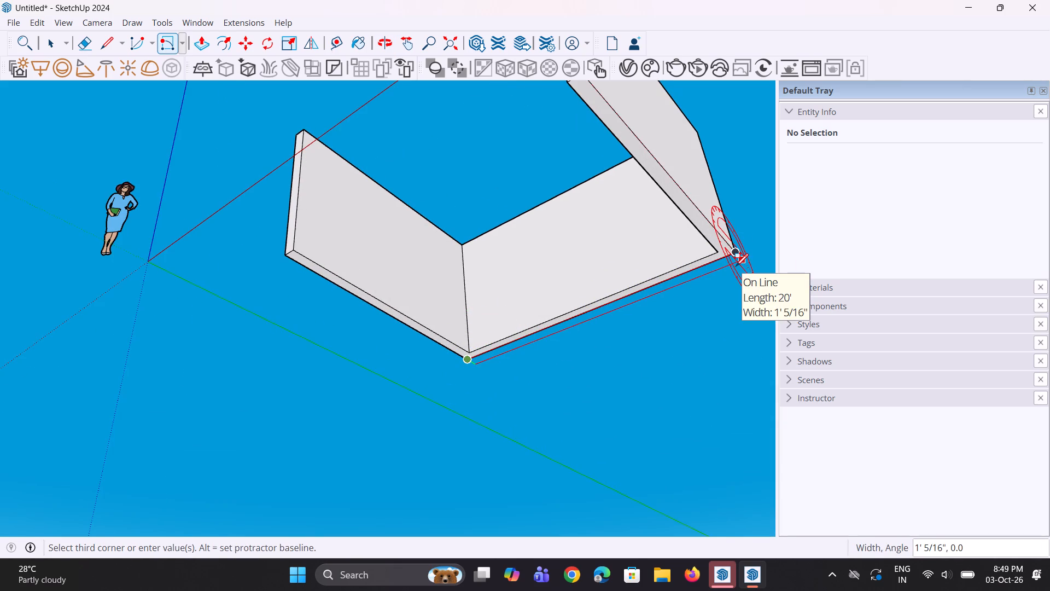
pyautogui.press('6')
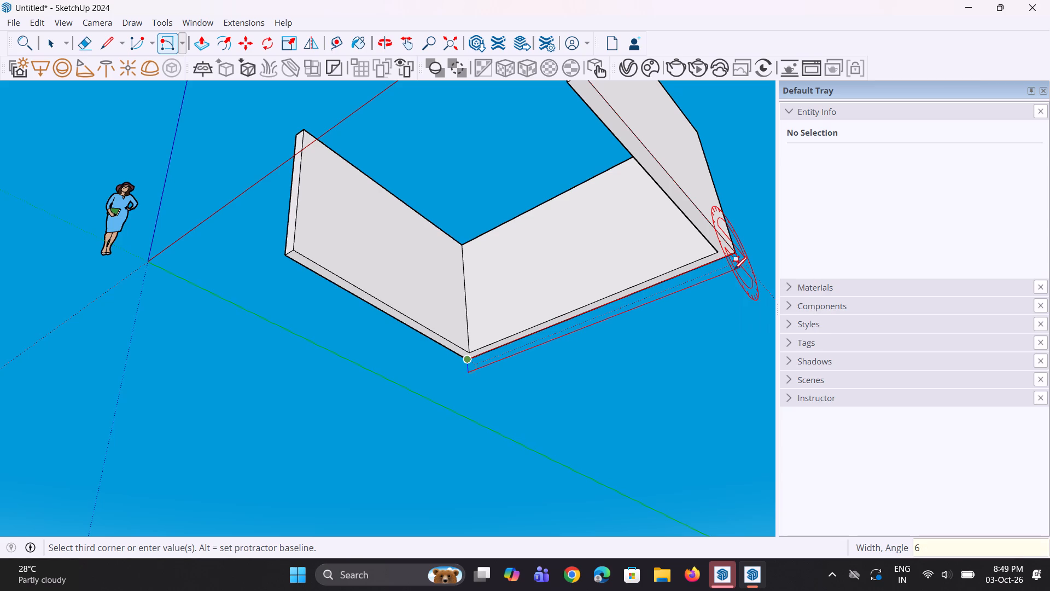
pyautogui.hotkey('shift', '"')
pyautogui.press('Return')
pyautogui.moveTo(666, 316); pyautogui.dragTo(664, 347, button='middle')
pyautogui.press('space')
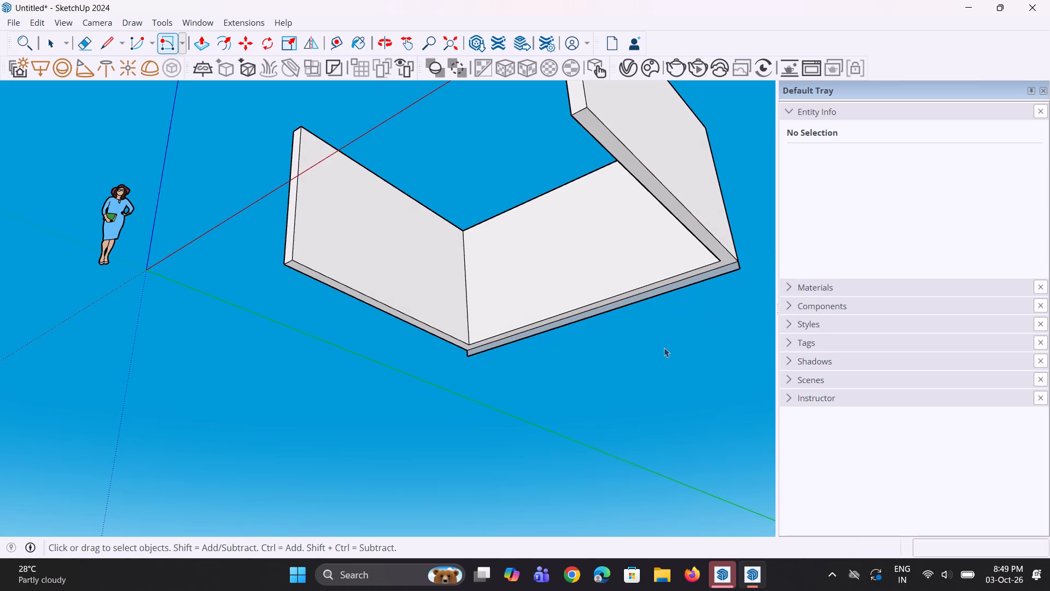
# Push/Pull the 6" high strip 18' to the front ends of the side walls, forming a floor slab beneath the room.
pyautogui.press('p')
pyautogui.click(667, 288)
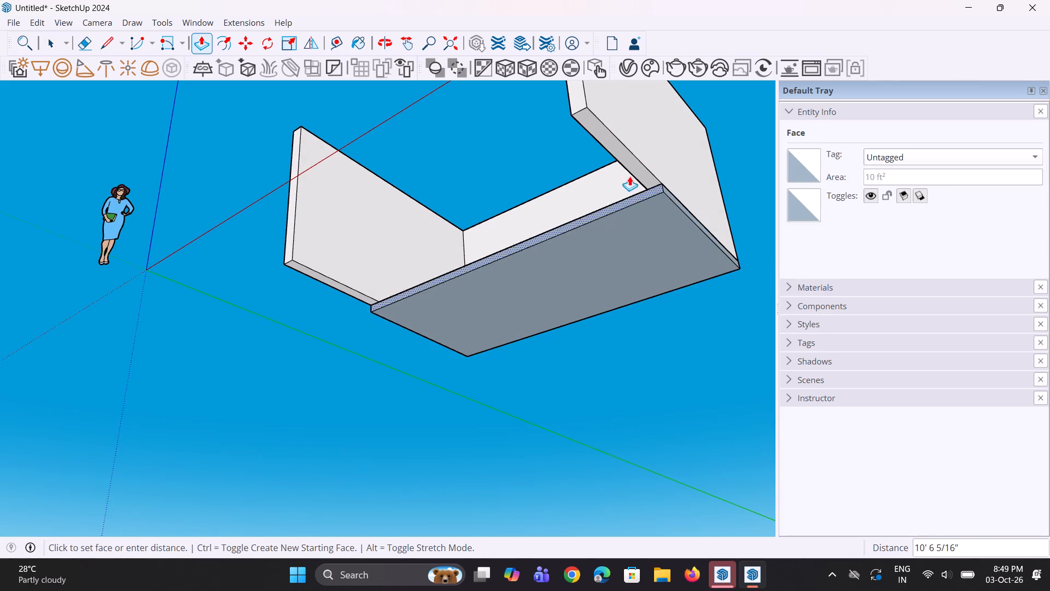
pyautogui.click(587, 107)
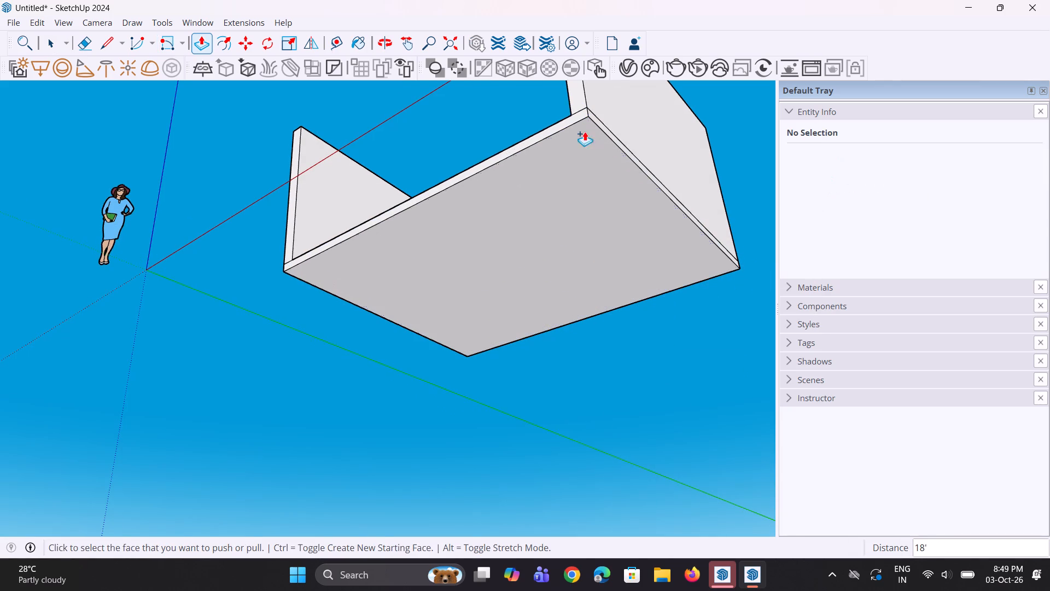
pyautogui.scroll(-6, 504, 268)
pyautogui.moveTo(494, 268); pyautogui.dragTo(597, 530, button='middle')
pyautogui.scroll(3, 492, 184)
pyautogui.moveTo(493, 208); pyautogui.dragTo(547, 208, button='middle')
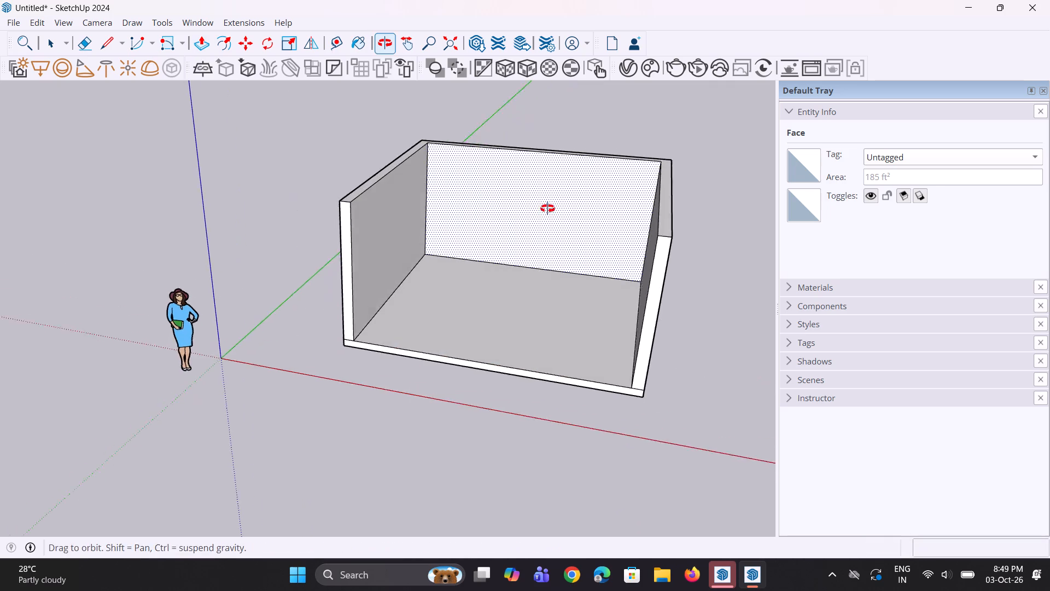
pyautogui.moveTo(547, 208); pyautogui.dragTo(549, 207, button='middle')
pyautogui.scroll(2, 584, 254)
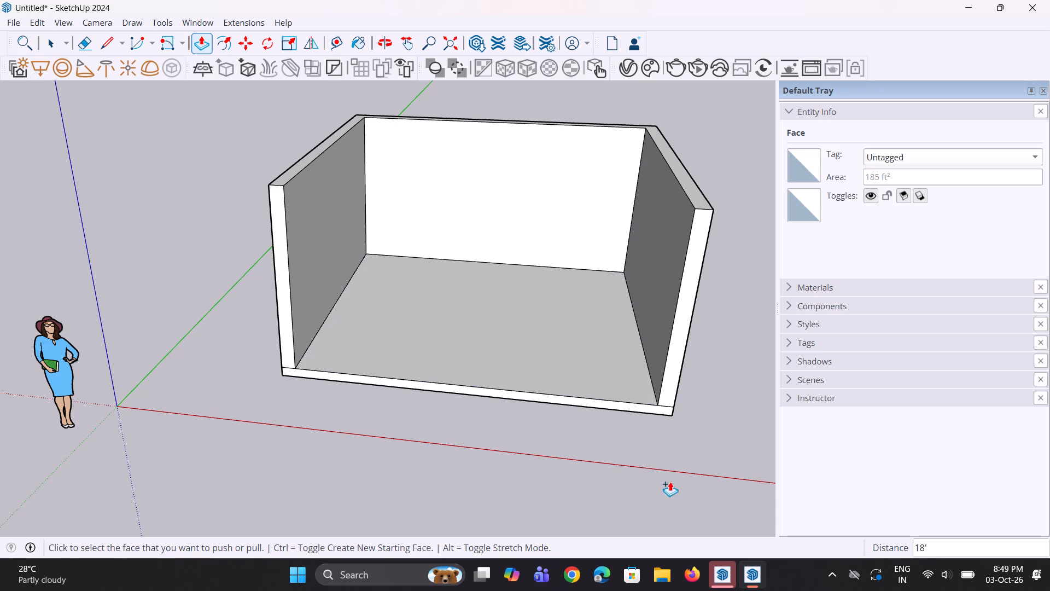
# Minimize the room model's window and close the Welcome to SketchUp window.
pyautogui.click(972, 9)
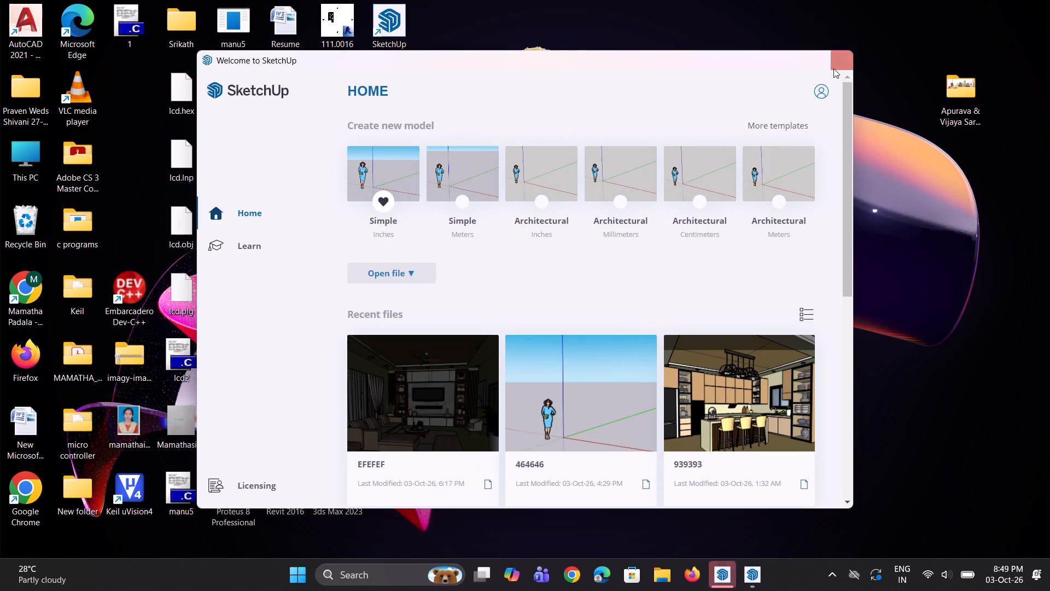
pyautogui.click(839, 63)
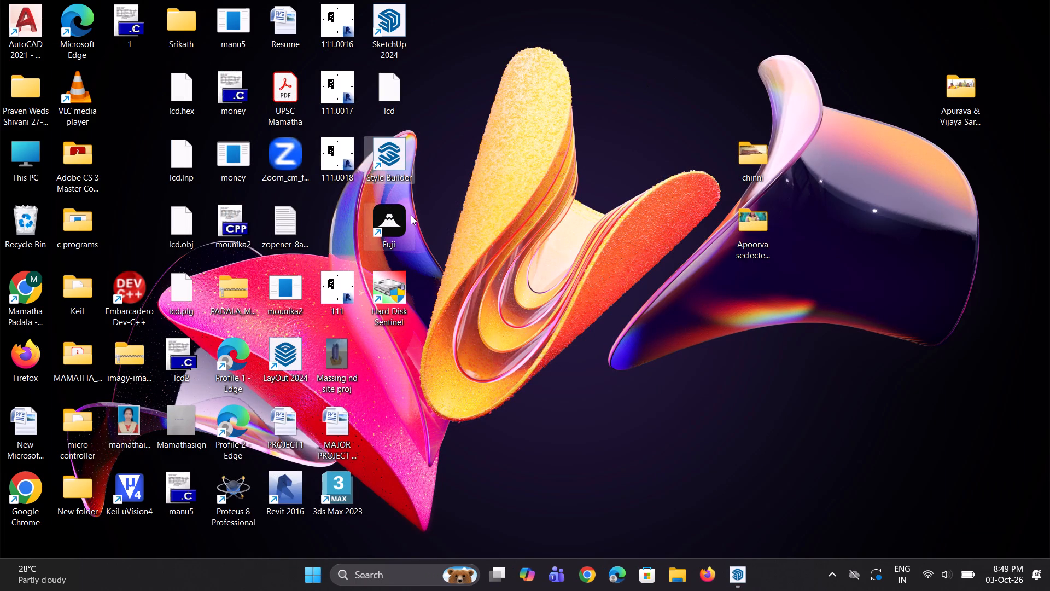
# Launch Fuji from the desktop.
pyautogui.doubleClick(389, 240)
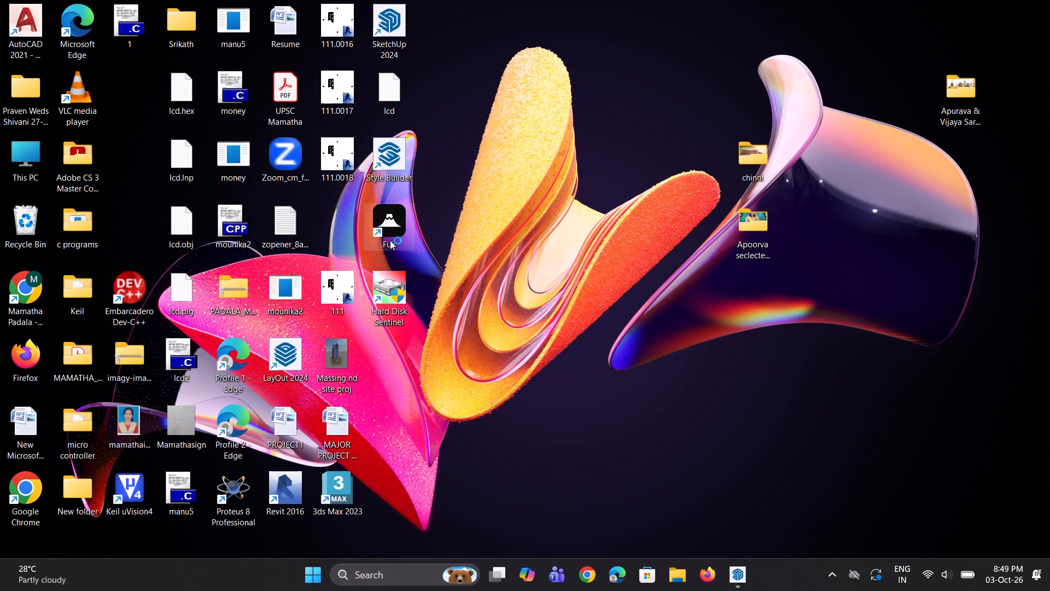
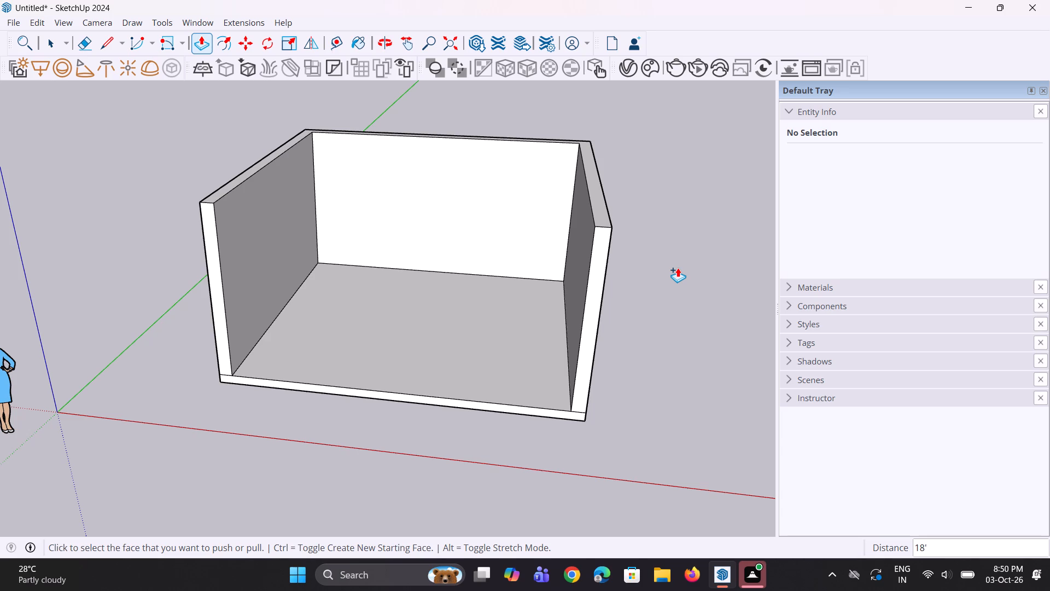
# Copy the vertical inner edge where the back wall meets the left side wall 6" along the back wall.
pyautogui.scroll(-4, 665, 253)
pyautogui.scroll(2, 354, 253)
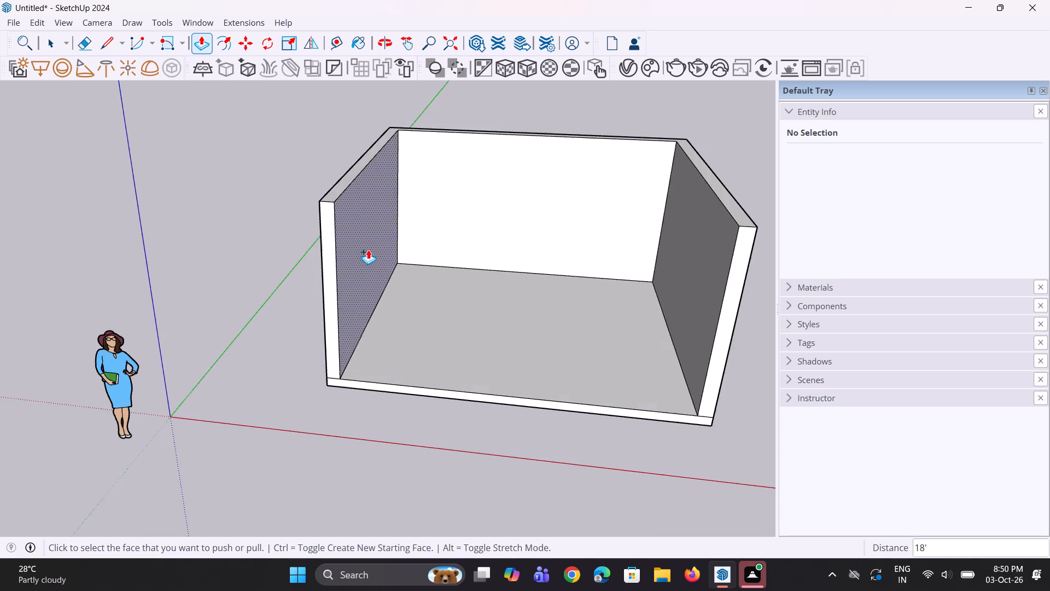
pyautogui.scroll(6, 368, 250)
pyautogui.middleClick(479, 301)
pyautogui.scroll(1, 477, 297)
pyautogui.scroll(-13, 448, 294)
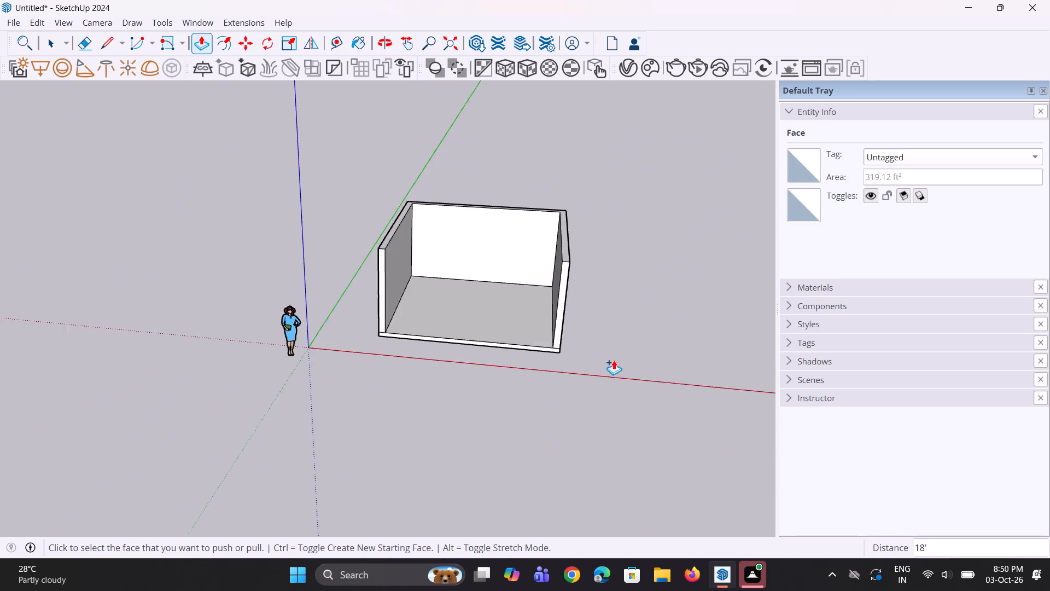
pyautogui.moveTo(618, 360); pyautogui.dragTo(695, 360, button='middle')
pyautogui.scroll(1, 580, 241)
pyautogui.moveTo(520, 288); pyautogui.dragTo(463, 274, button='middle')
pyautogui.scroll(2, 398, 270)
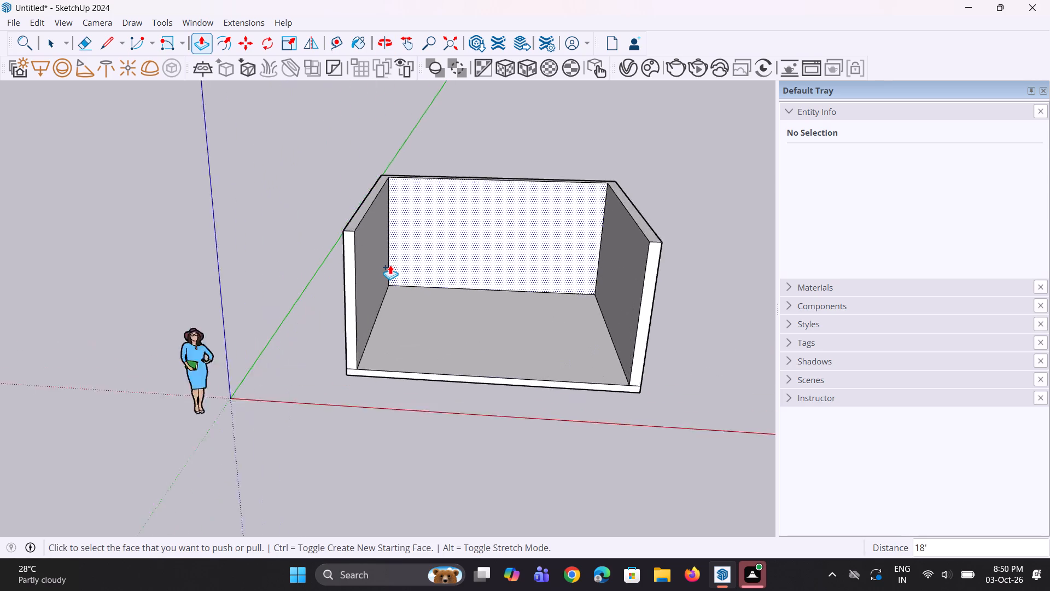
pyautogui.scroll(8, 390, 265)
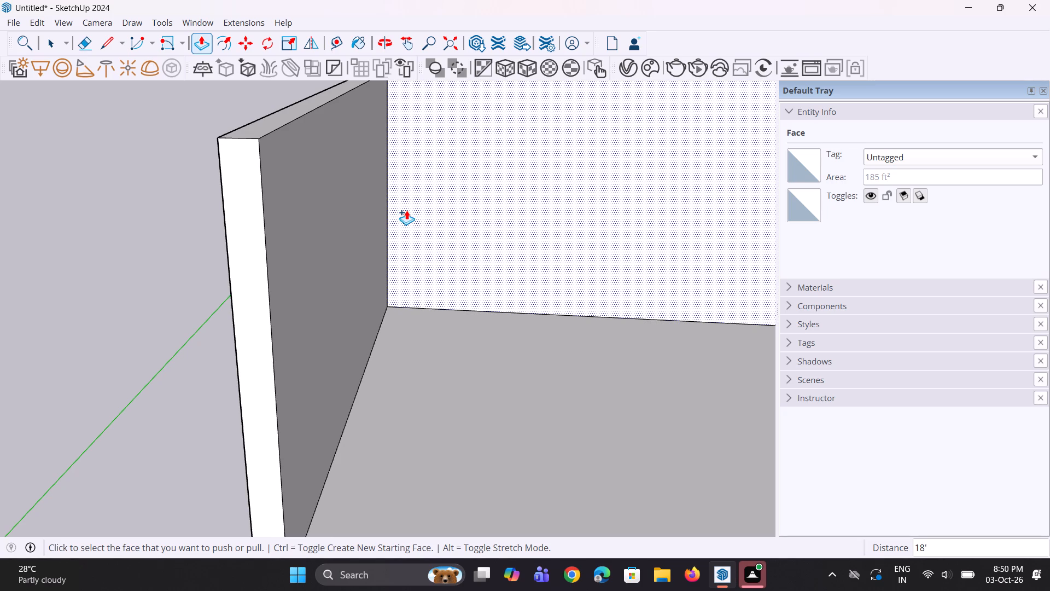
pyautogui.press('space')
pyautogui.press('space')
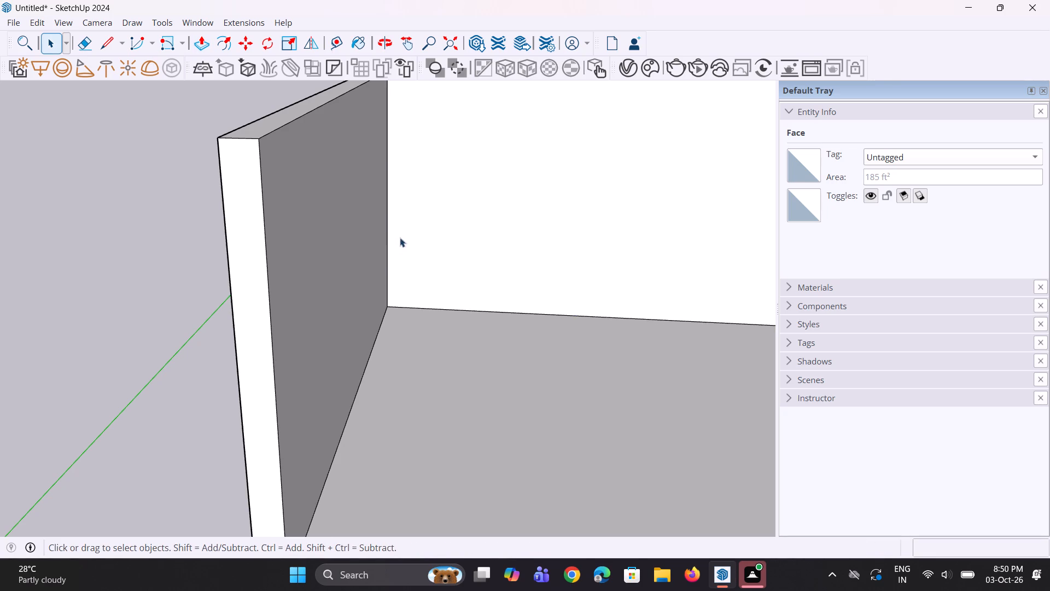
pyautogui.scroll(1, 393, 294)
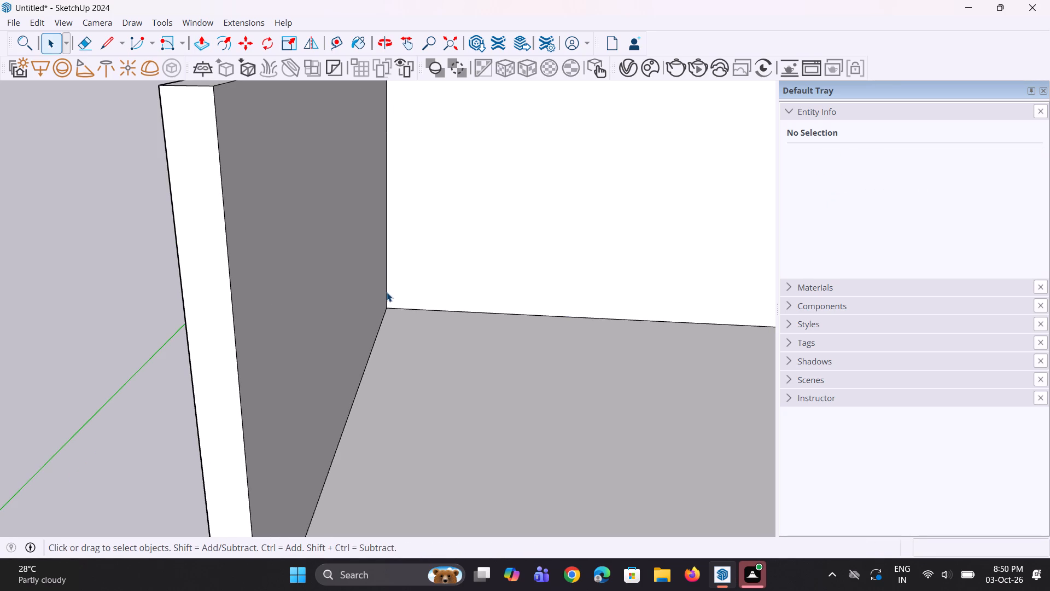
pyautogui.click(387, 292)
pyautogui.scroll(-5, 387, 294)
pyautogui.moveTo(405, 337); pyautogui.dragTo(400, 287, button='middle')
pyautogui.scroll(2, 398, 304)
pyautogui.press('m')
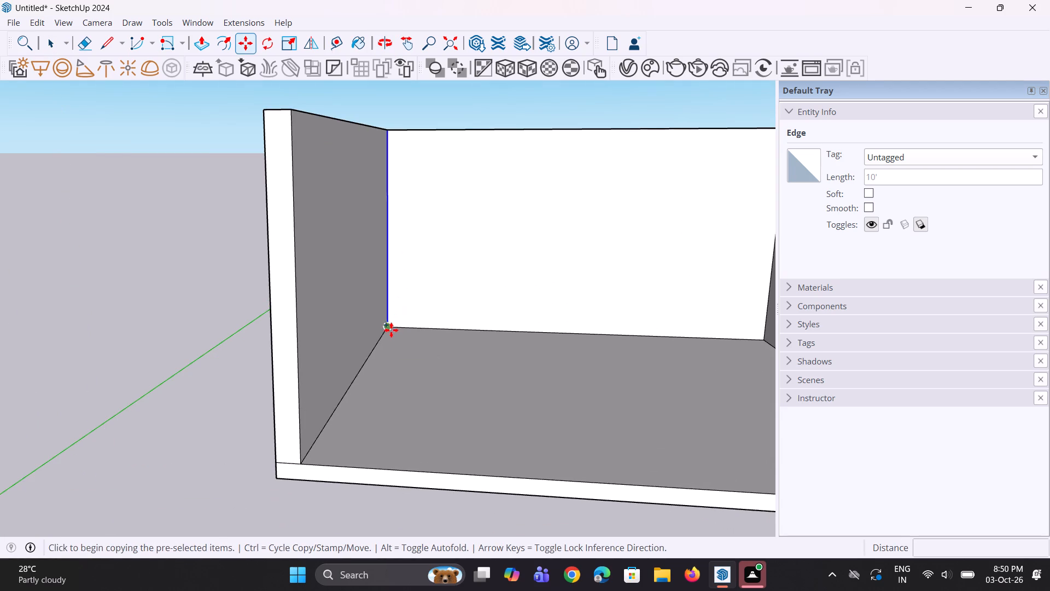
pyautogui.click(391, 326)
pyautogui.click(398, 325)
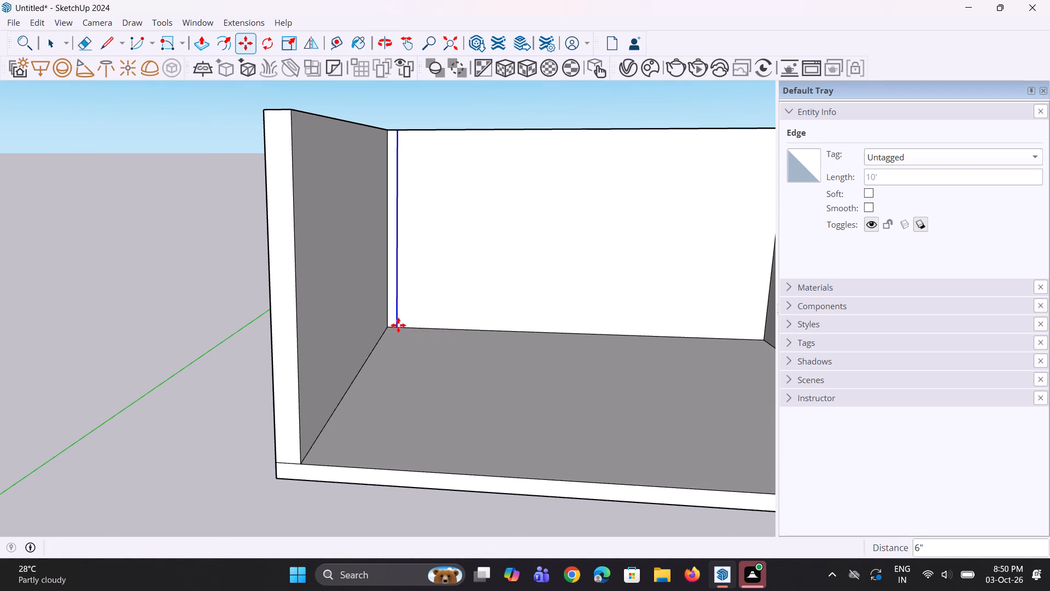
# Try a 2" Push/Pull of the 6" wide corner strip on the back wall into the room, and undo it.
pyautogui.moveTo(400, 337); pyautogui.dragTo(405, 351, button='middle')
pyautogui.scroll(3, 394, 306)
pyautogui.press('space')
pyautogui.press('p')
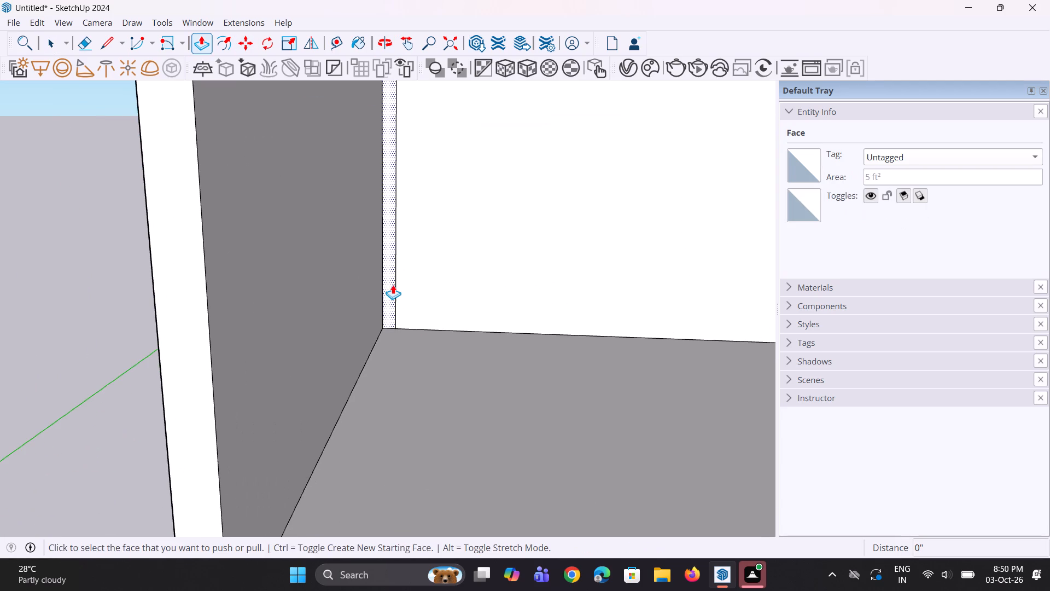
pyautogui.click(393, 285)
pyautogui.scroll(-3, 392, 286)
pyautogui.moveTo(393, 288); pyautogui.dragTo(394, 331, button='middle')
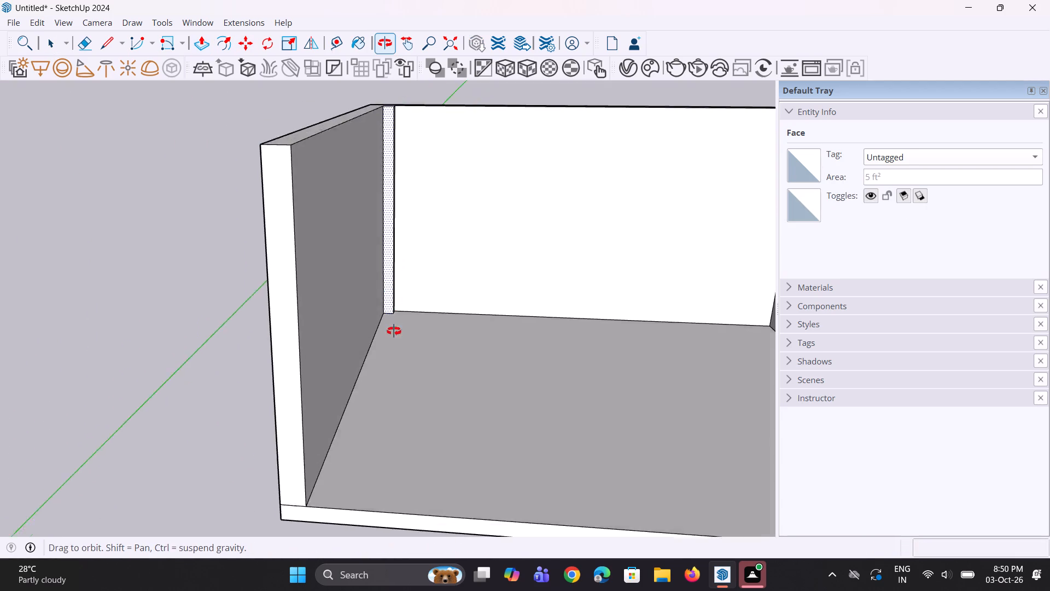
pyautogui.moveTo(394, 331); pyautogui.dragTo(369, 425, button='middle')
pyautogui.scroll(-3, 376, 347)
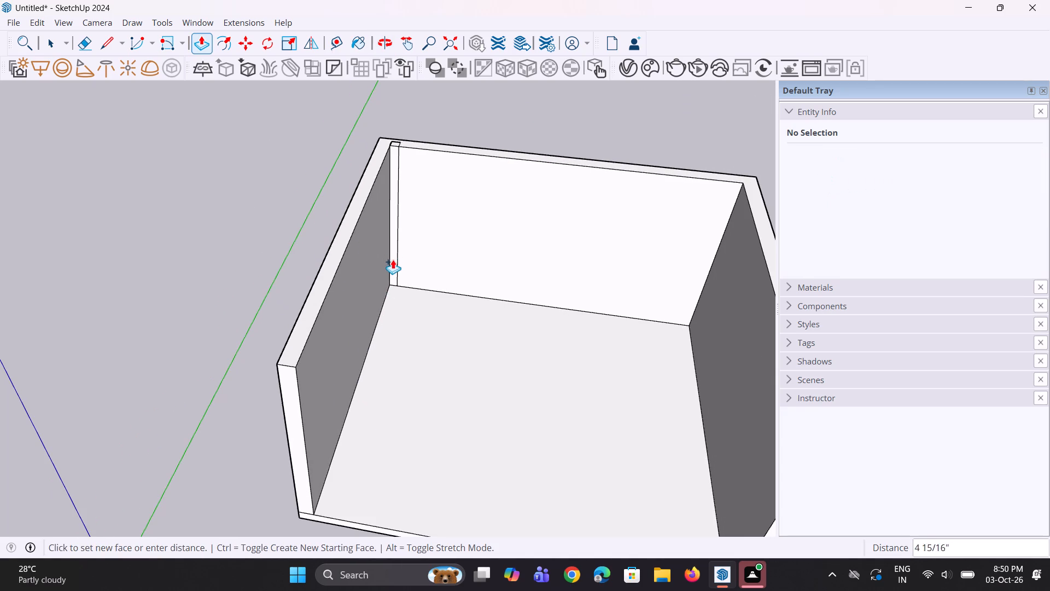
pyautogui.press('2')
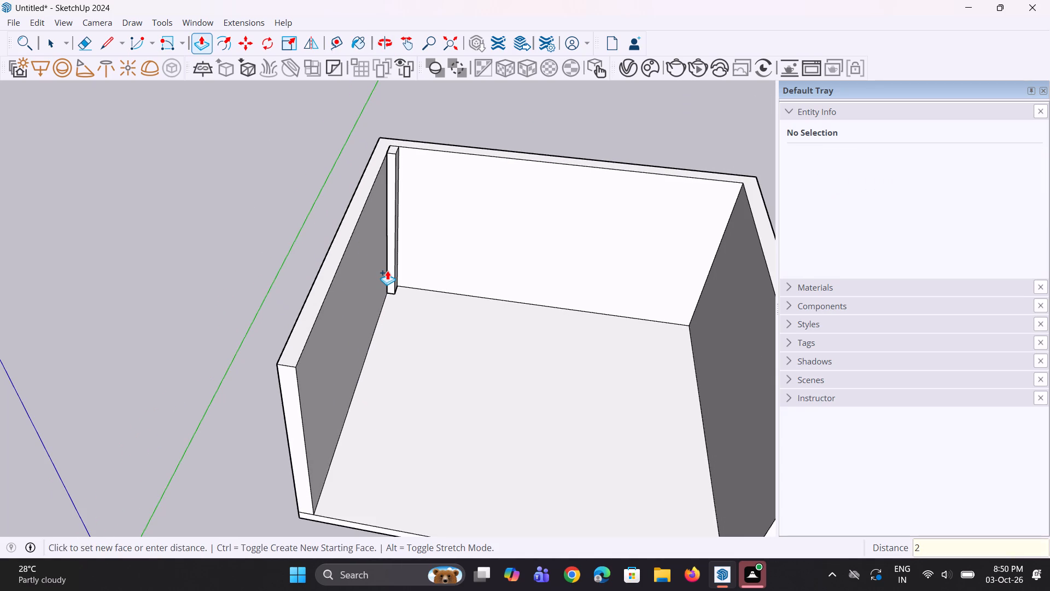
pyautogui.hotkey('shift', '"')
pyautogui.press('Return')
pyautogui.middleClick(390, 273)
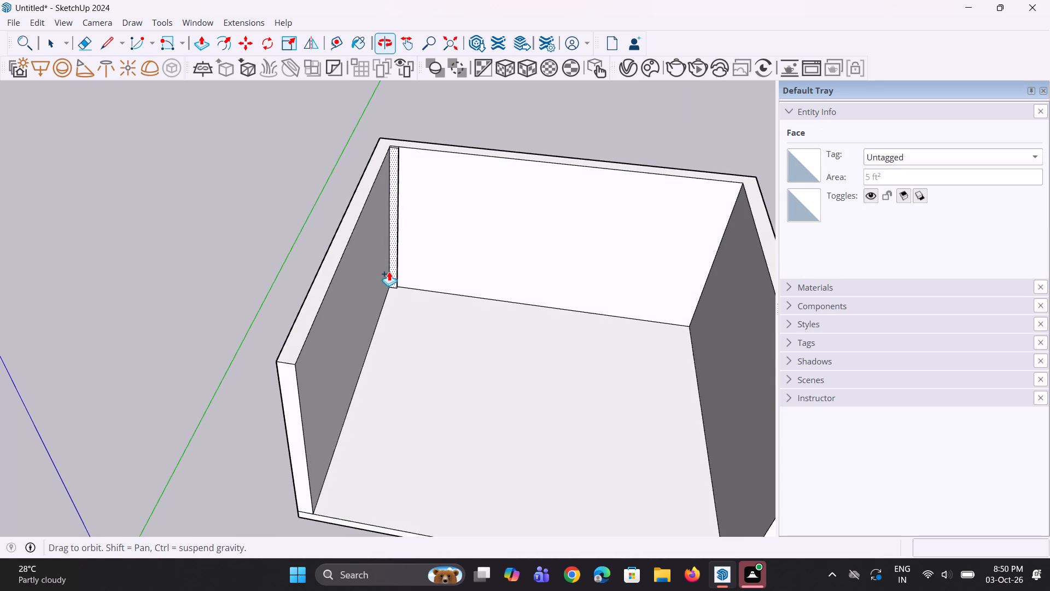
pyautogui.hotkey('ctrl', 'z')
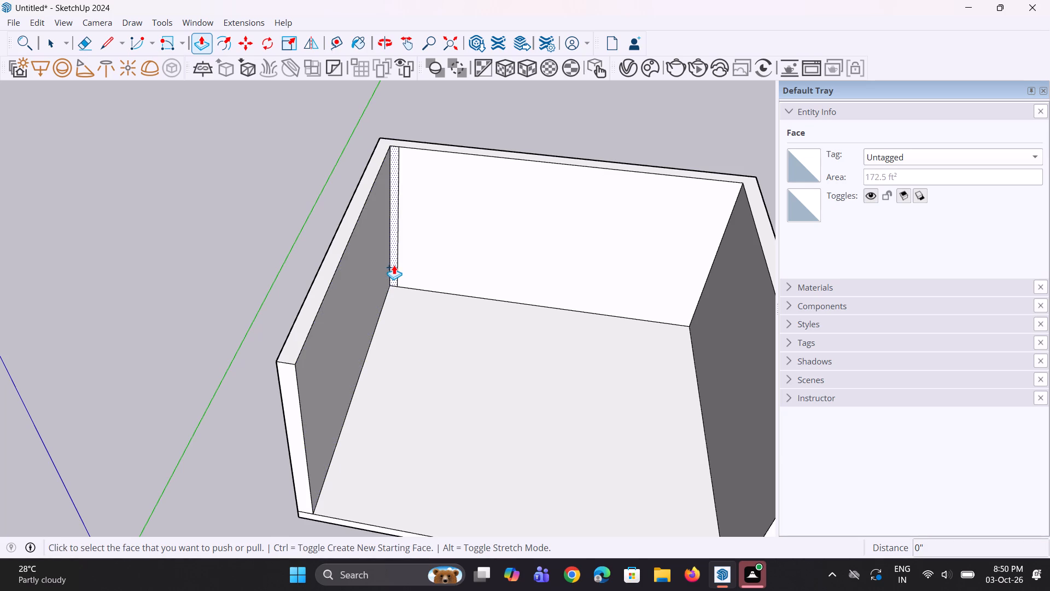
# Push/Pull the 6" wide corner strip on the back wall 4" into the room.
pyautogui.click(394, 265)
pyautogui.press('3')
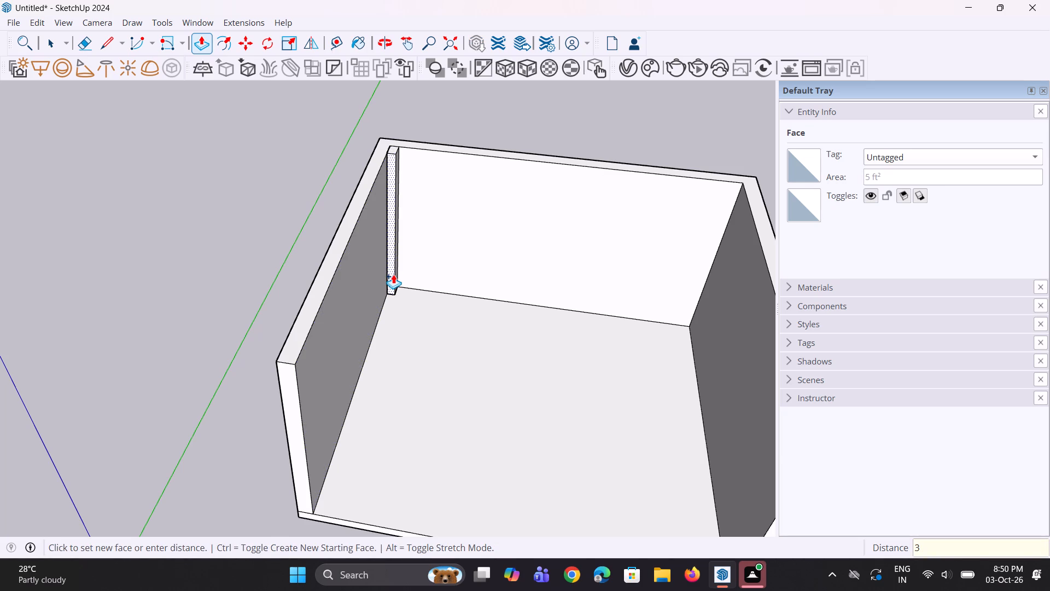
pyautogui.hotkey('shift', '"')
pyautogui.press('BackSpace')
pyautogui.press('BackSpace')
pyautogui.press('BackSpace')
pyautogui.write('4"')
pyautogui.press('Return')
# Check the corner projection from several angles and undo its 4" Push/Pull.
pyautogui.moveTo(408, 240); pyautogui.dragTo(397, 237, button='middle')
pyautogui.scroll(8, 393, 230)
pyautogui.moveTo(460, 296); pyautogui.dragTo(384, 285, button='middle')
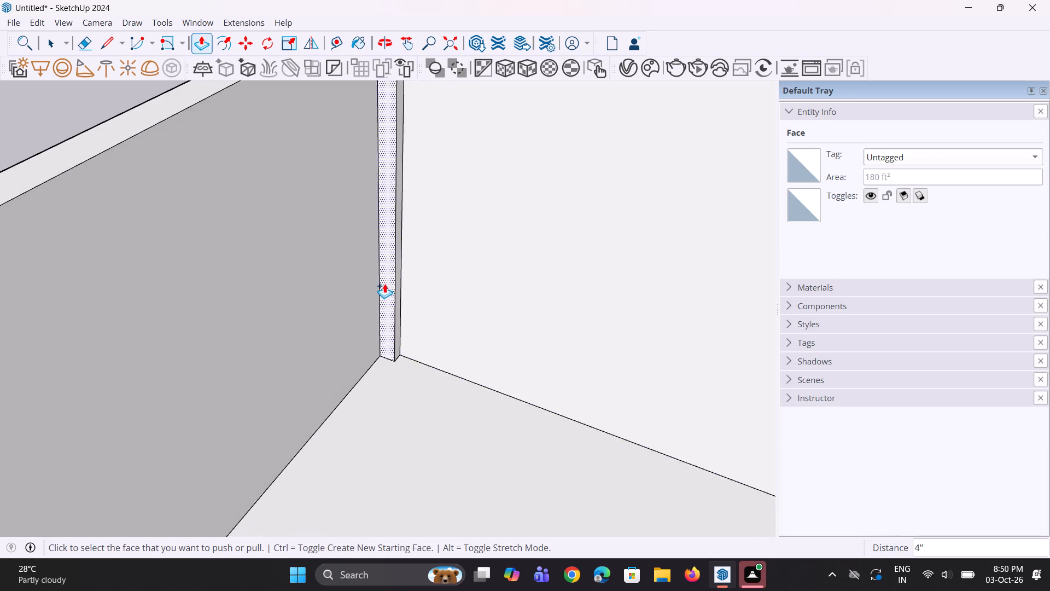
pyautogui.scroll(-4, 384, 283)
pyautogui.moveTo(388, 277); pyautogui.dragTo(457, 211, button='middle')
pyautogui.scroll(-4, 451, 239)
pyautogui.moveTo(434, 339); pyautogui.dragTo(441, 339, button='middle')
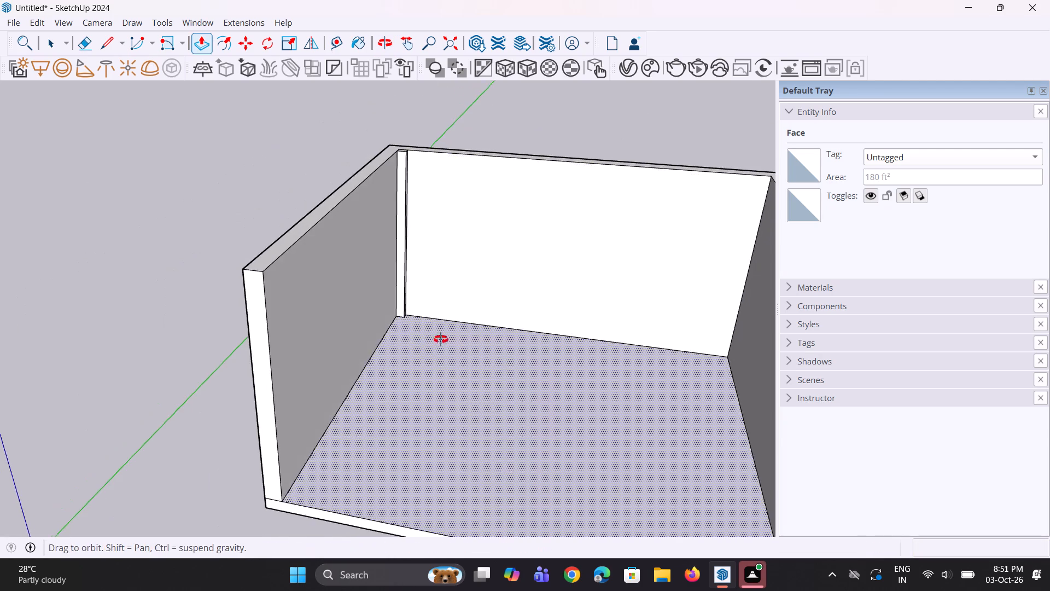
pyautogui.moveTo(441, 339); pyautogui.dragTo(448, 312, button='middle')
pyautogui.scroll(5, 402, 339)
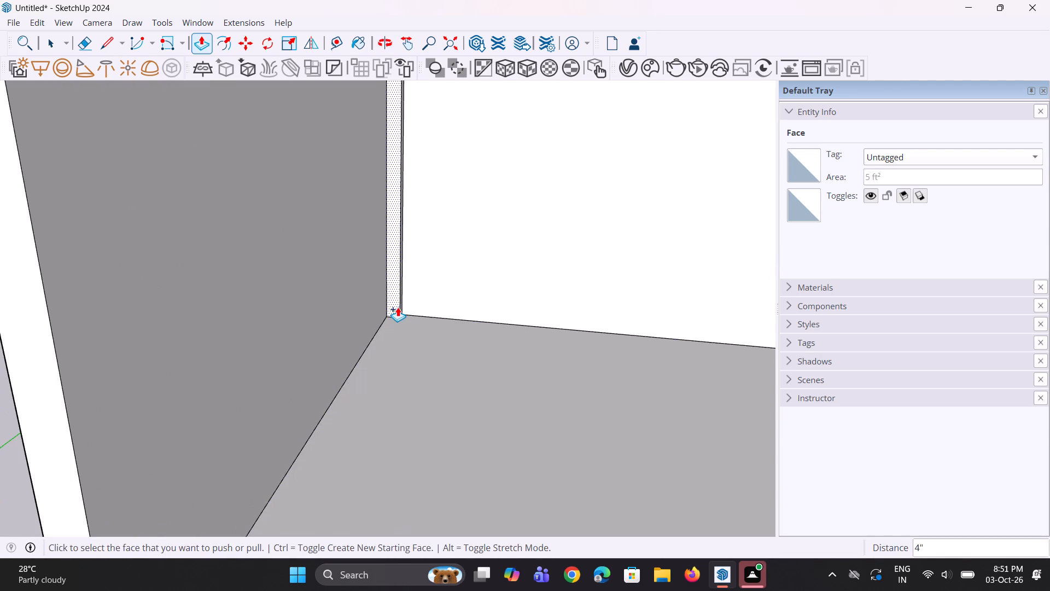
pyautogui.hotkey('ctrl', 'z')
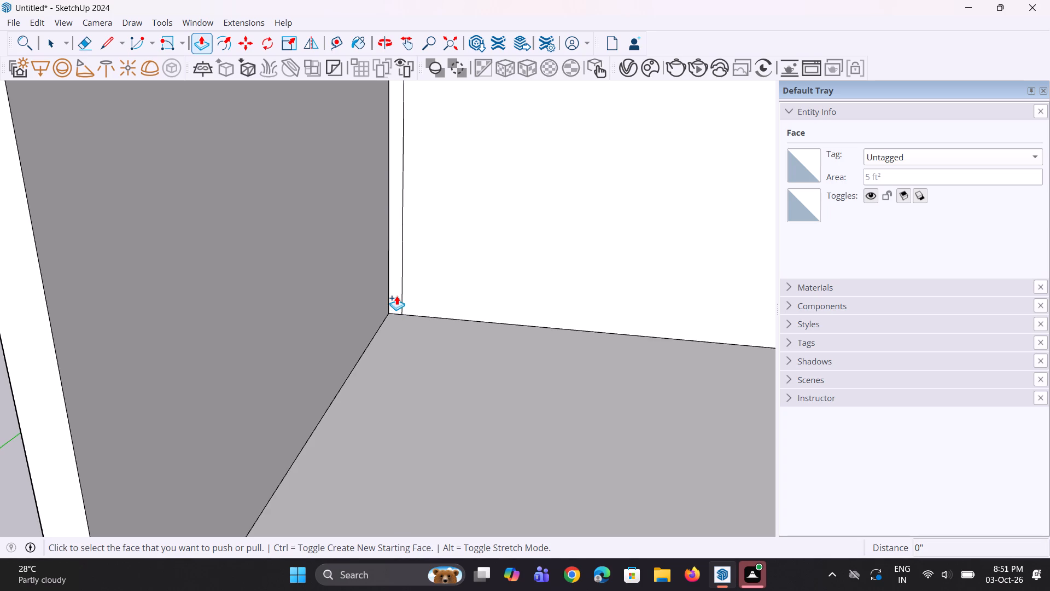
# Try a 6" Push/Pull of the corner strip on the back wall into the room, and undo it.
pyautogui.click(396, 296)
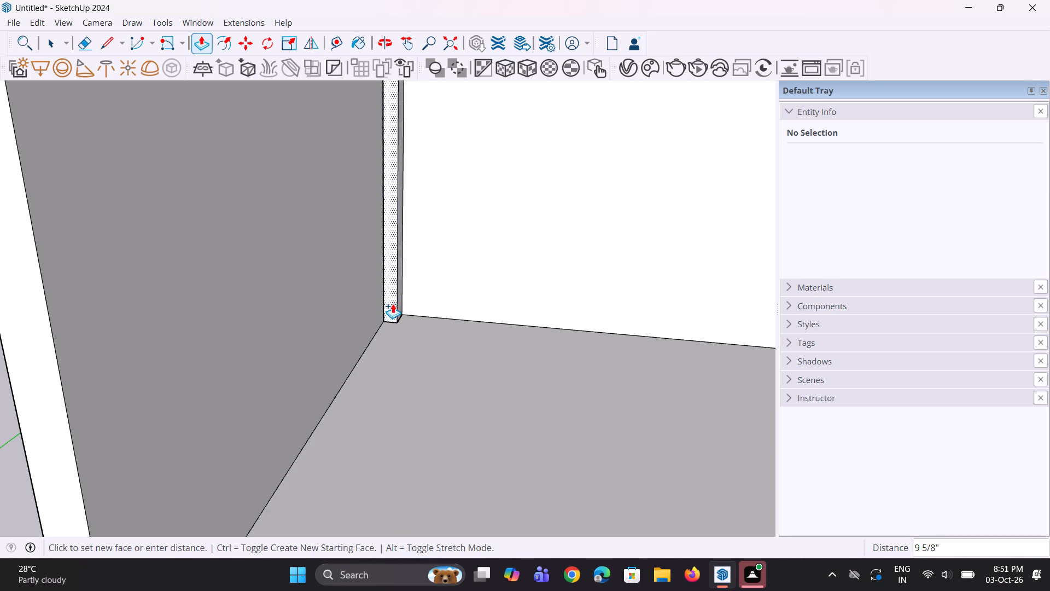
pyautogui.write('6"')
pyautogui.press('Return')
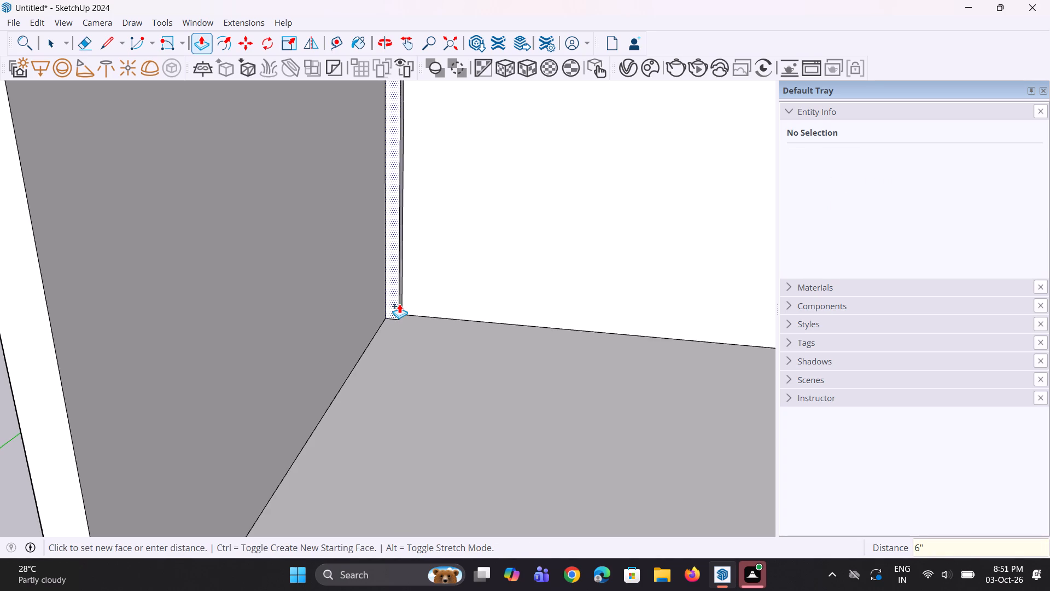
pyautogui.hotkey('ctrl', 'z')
# Push/Pull the 6" wide corner strip on the back wall 8" into the room.
pyautogui.click(399, 297)
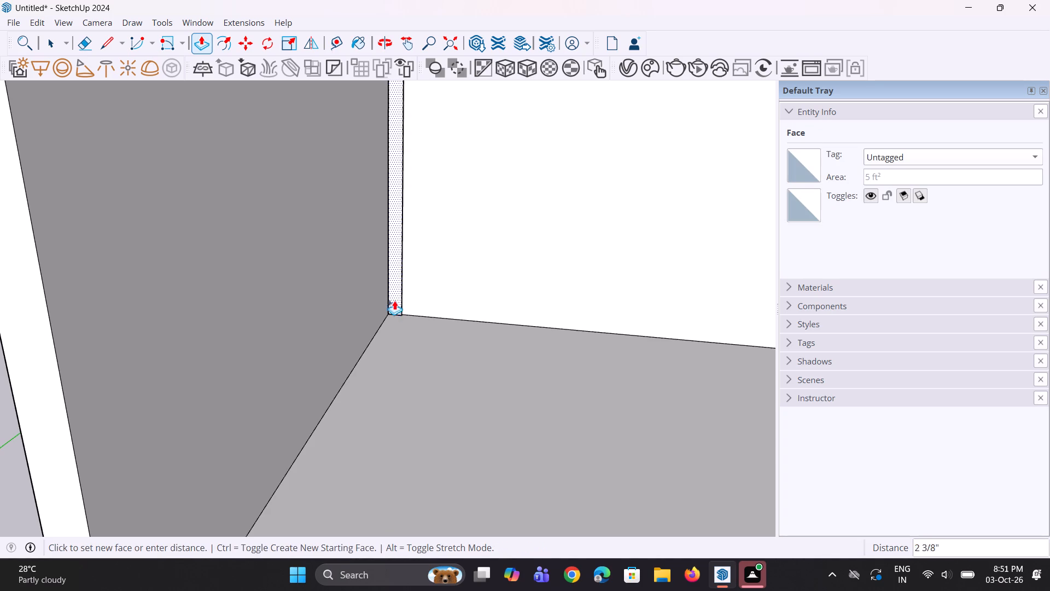
pyautogui.press('8')
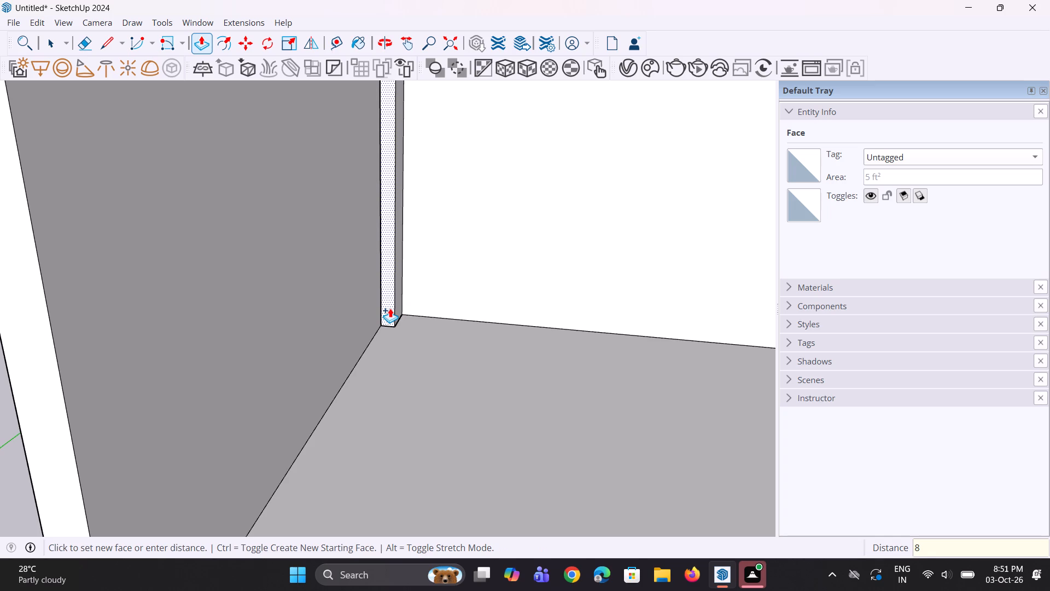
pyautogui.hotkey('shift', '"')
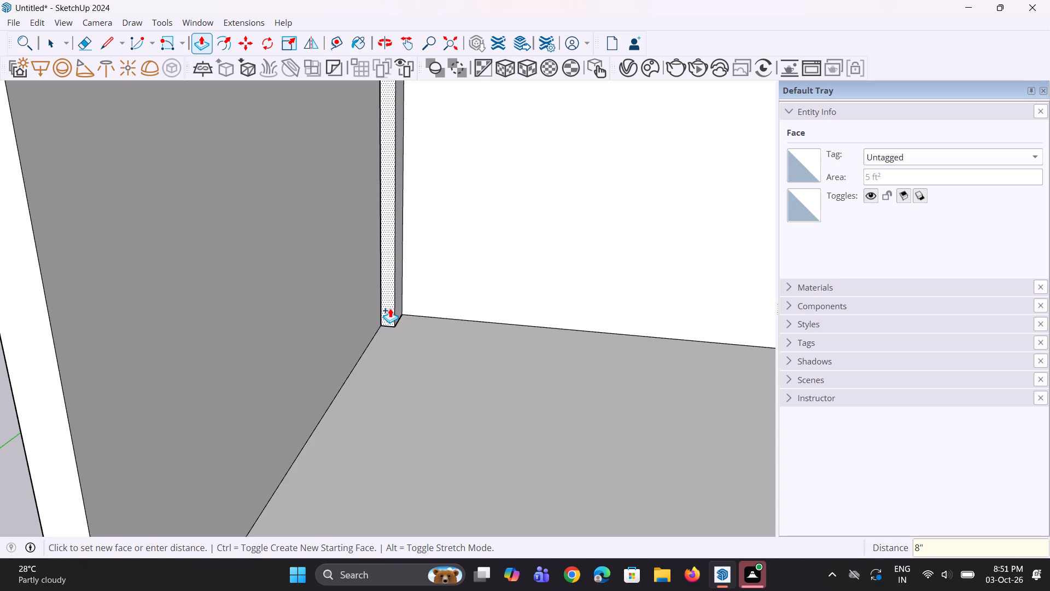
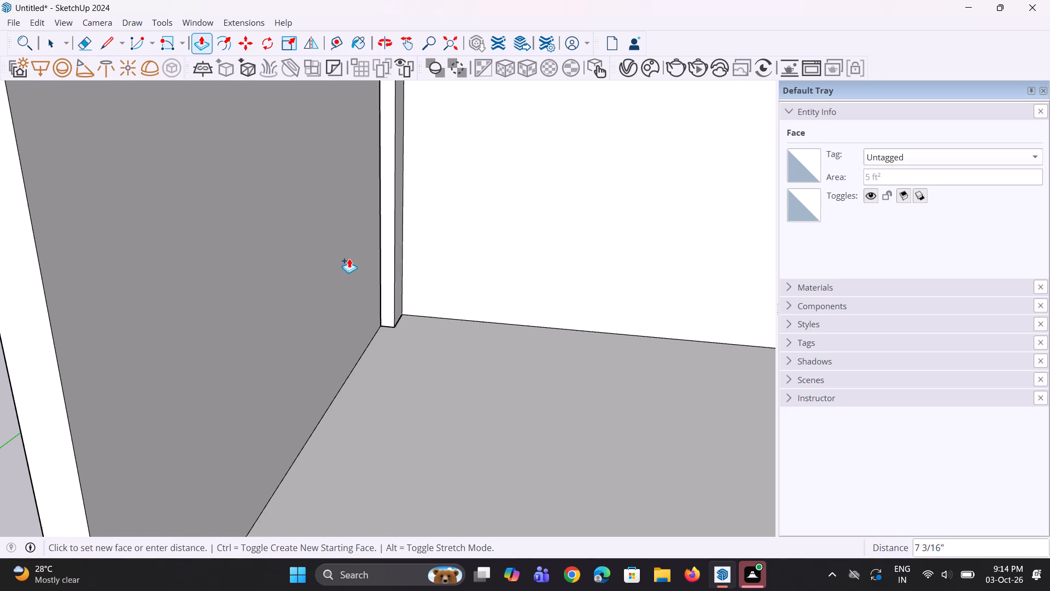
# Push/Pull the corner strip on the back wall 8" into the room.
pyautogui.write('8"')
pyautogui.press('Return')
# Group the front and side faces of the projecting corner strip on the back wall.
pyautogui.scroll(-9, 357, 303)
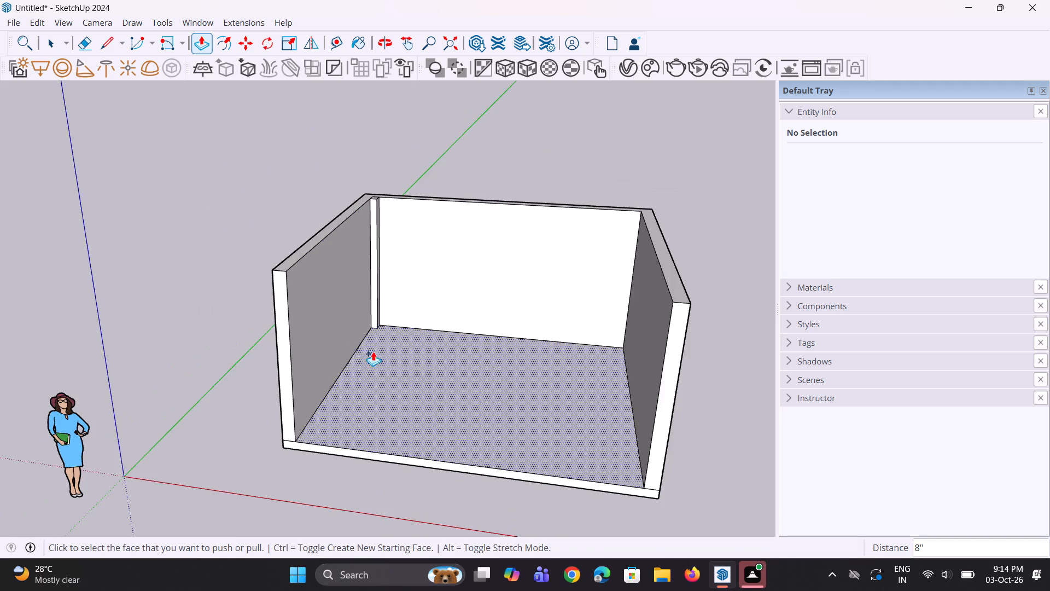
pyautogui.moveTo(366, 316); pyautogui.dragTo(336, 289, button='middle')
pyautogui.scroll(3, 369, 277)
pyautogui.press('space')
pyautogui.press('space')
pyautogui.scroll(2, 393, 274)
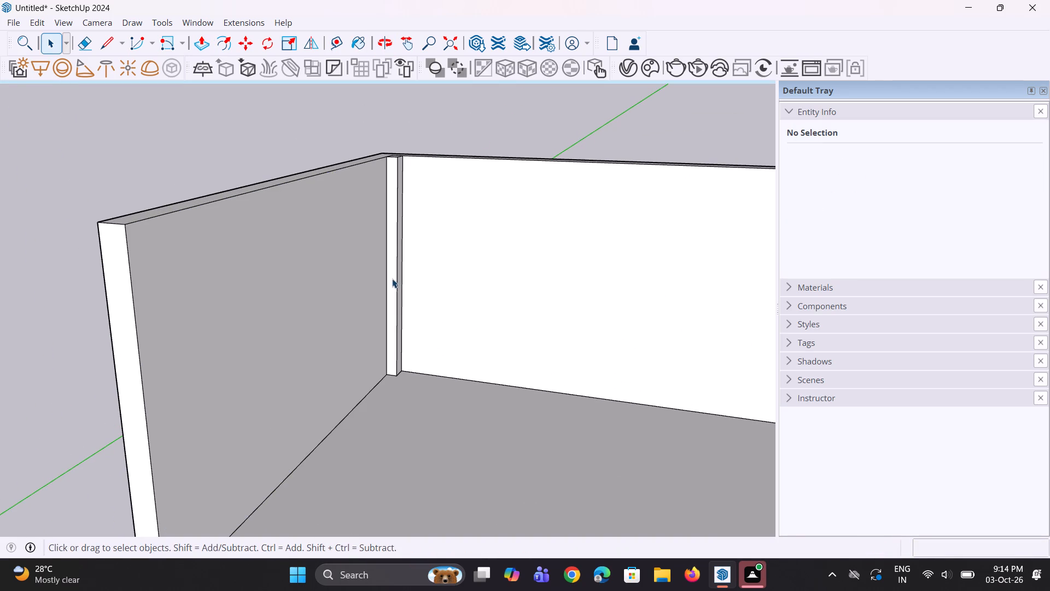
pyautogui.click(392, 279)
pyautogui.scroll(6, 400, 277)
pyautogui.keyDown('ctrl'); pyautogui.click(398, 274); pyautogui.keyUp('ctrl')
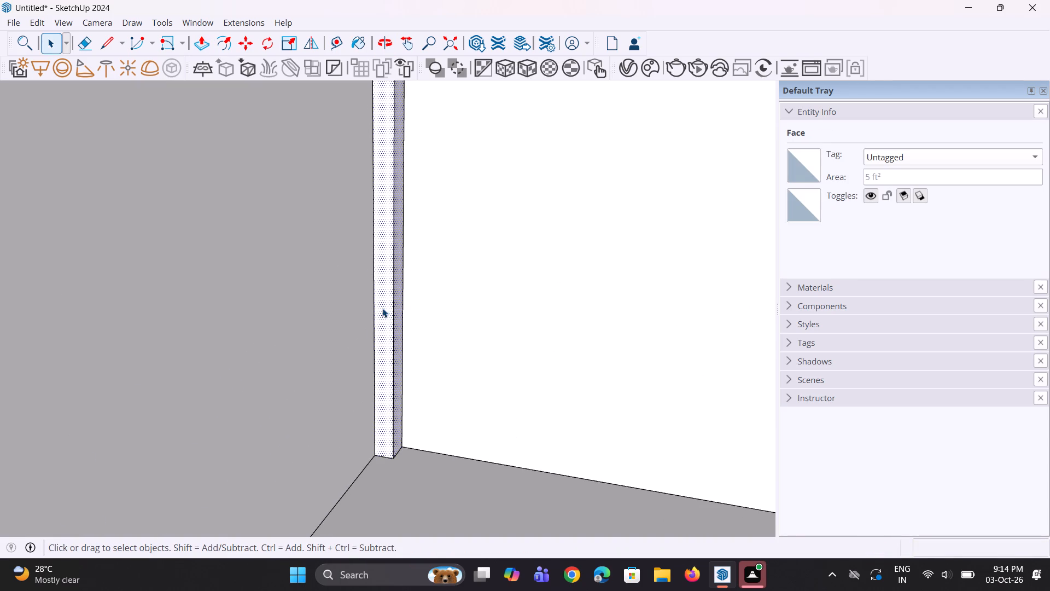
pyautogui.scroll(-1, 382, 308)
pyautogui.scroll(2, 389, 305)
pyautogui.rightClick(385, 302)
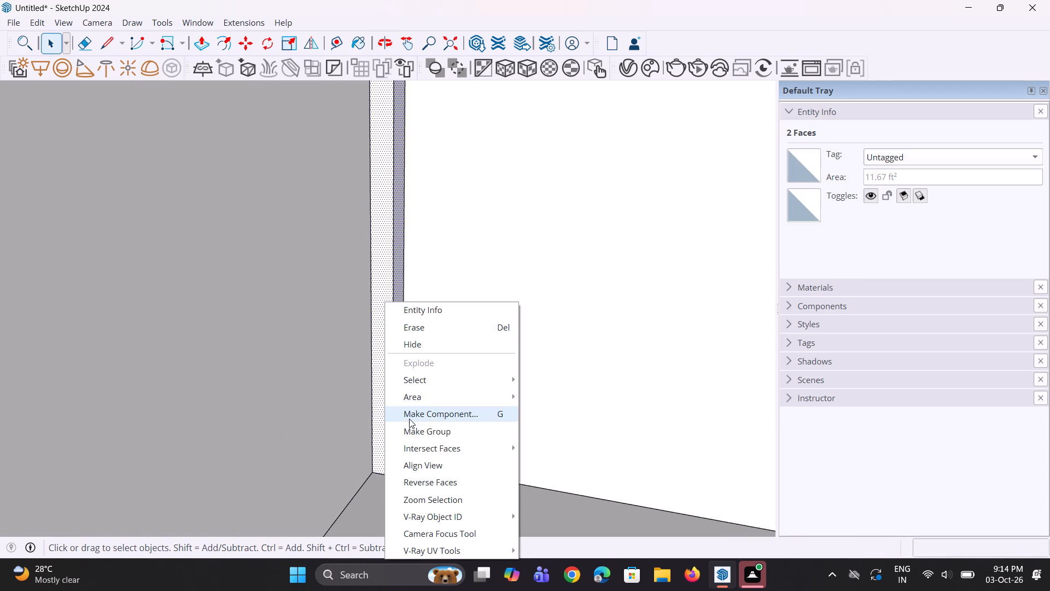
pyautogui.click(410, 436)
# Copy the strip group about 7 9/16" along the back wall from the corner, and array it as 10 copies.
pyautogui.scroll(-4, 359, 331)
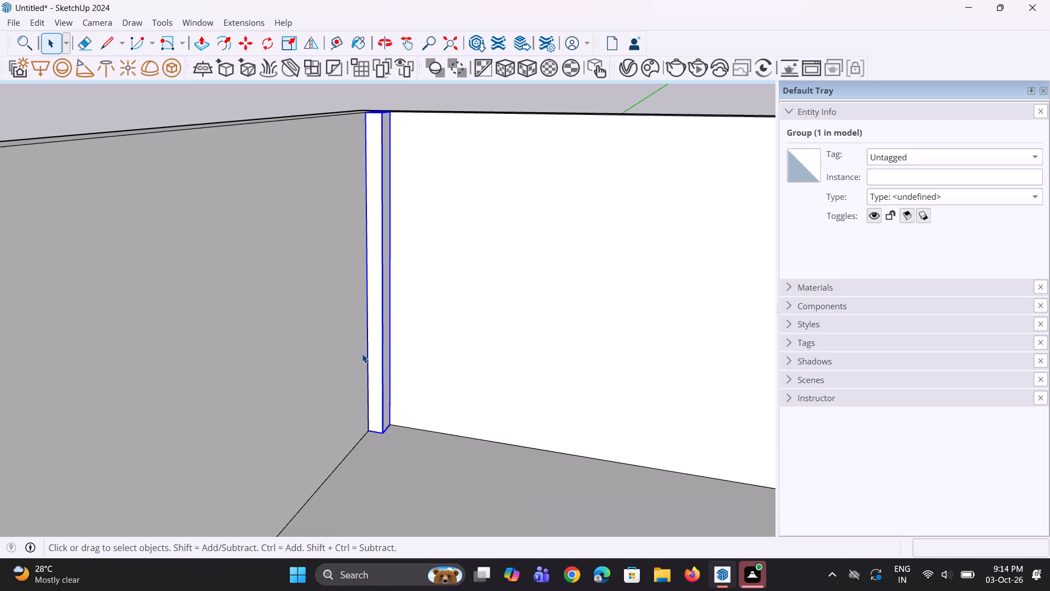
pyautogui.press('m')
pyautogui.click(369, 434)
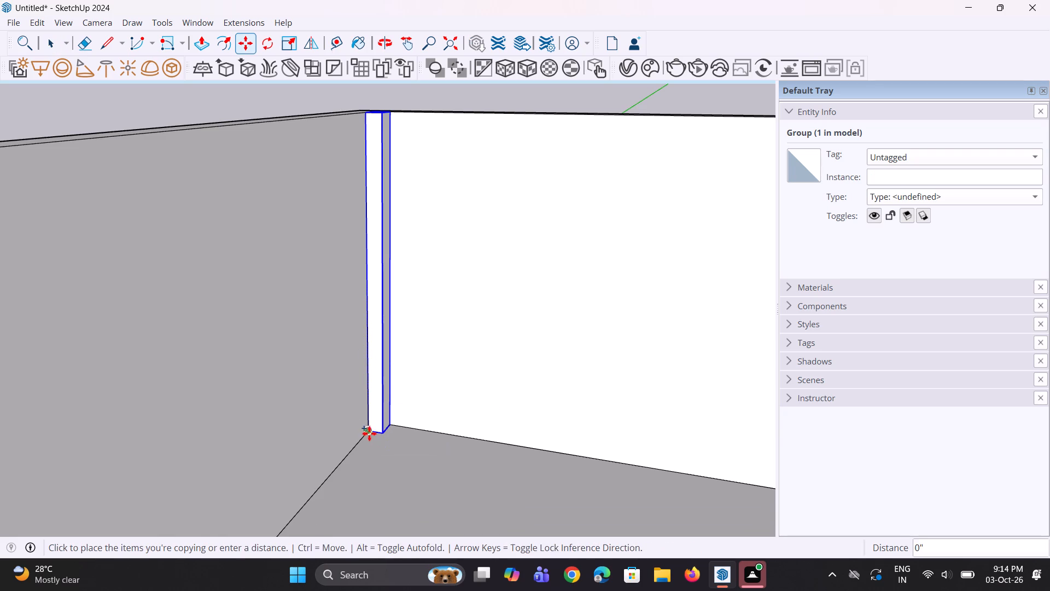
pyautogui.scroll(5, 388, 437)
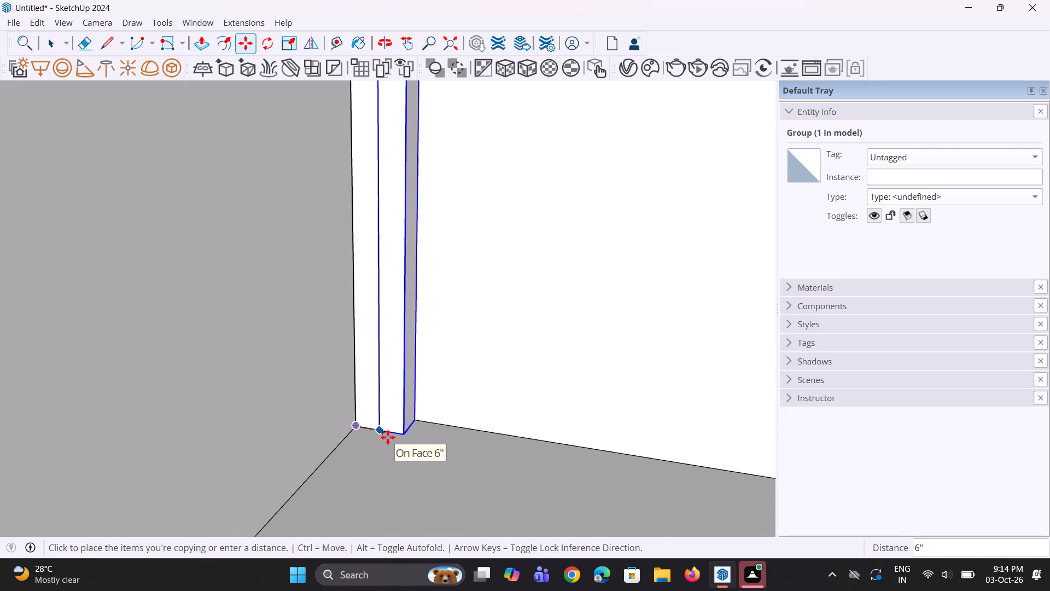
pyautogui.scroll(4, 388, 437)
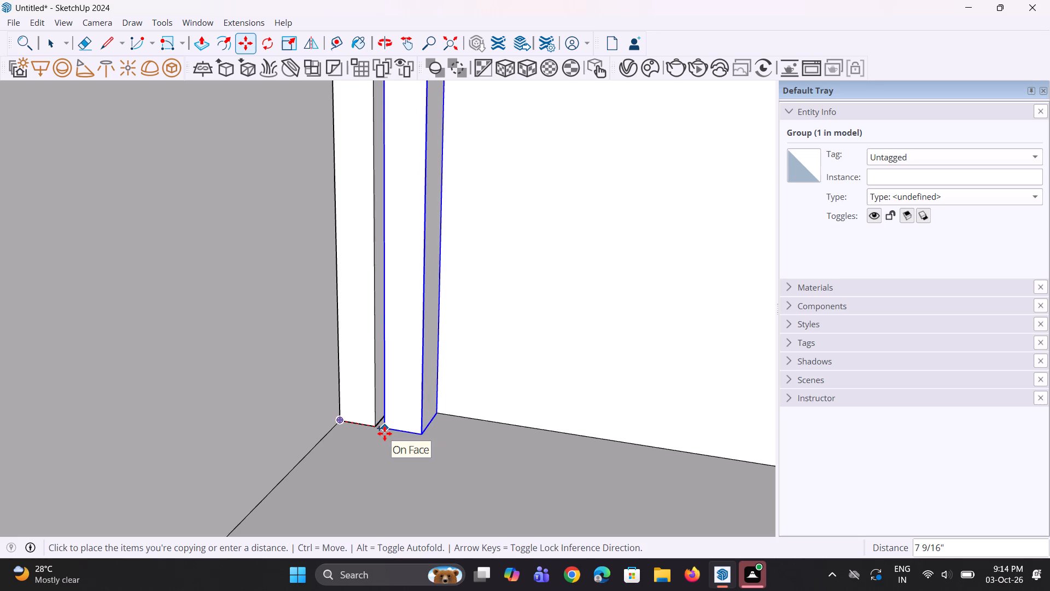
pyautogui.click(384, 433)
pyautogui.write('*10')
pyautogui.press('Return')
# Delete the strip copy farthest from the corner in the array along the back wall.
pyautogui.scroll(-10, 234, 408)
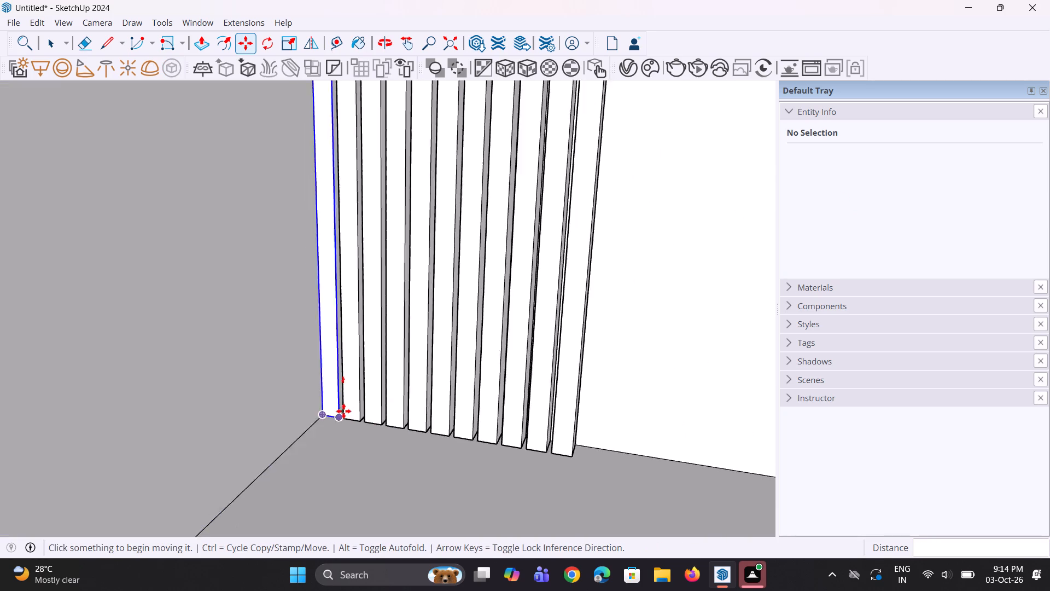
pyautogui.scroll(-9, 343, 411)
pyautogui.moveTo(375, 398); pyautogui.dragTo(437, 339, button='middle')
pyautogui.press('space')
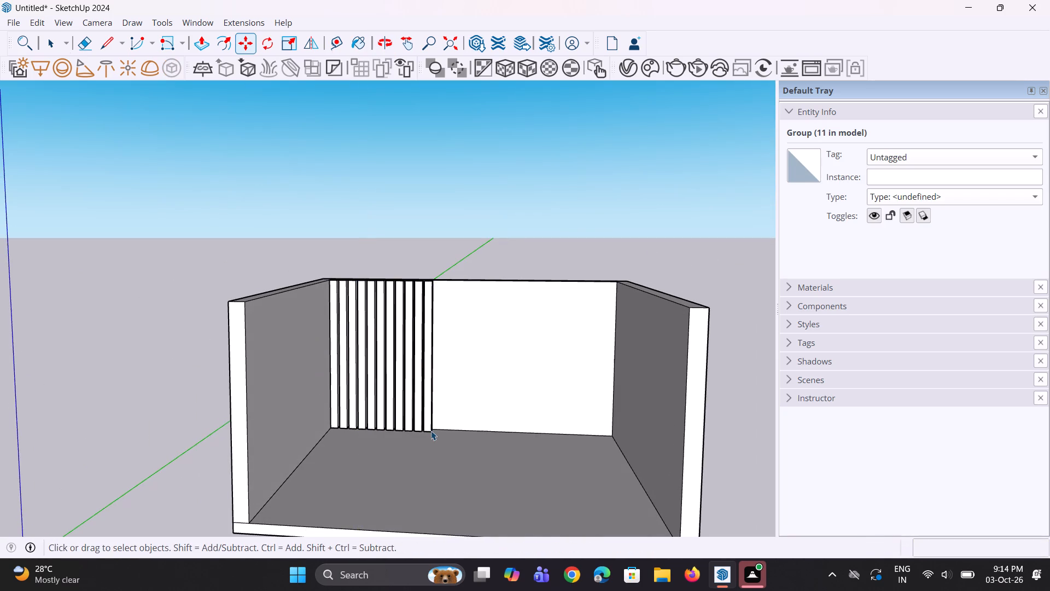
pyautogui.scroll(3, 430, 430)
pyautogui.click(428, 413)
pyautogui.scroll(2, 428, 410)
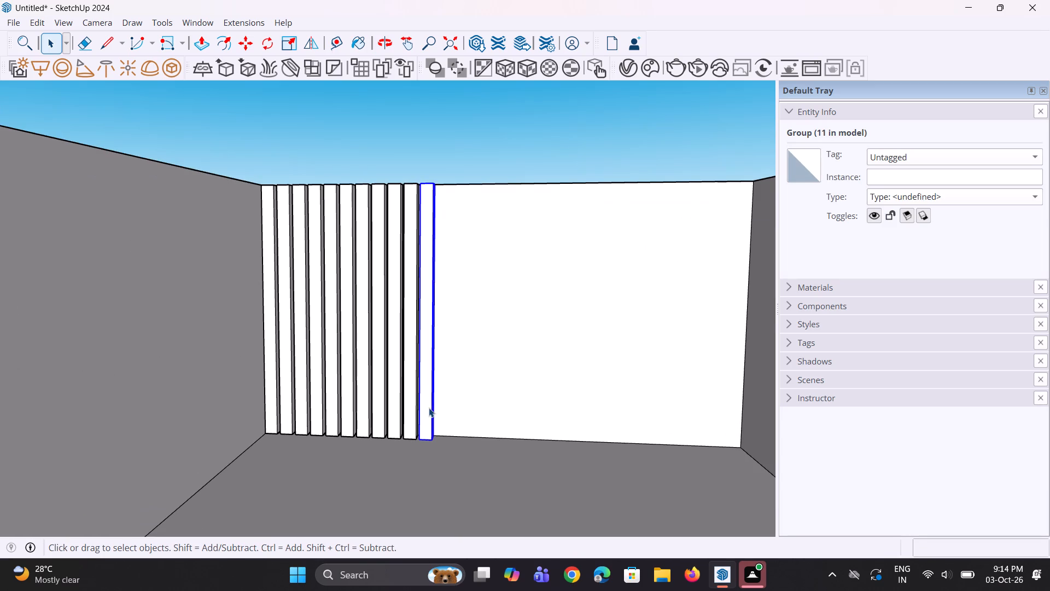
pyautogui.press('Delete')
pyautogui.scroll(-2, 429, 408)
pyautogui.moveTo(422, 411); pyautogui.dragTo(379, 421, button='middle')
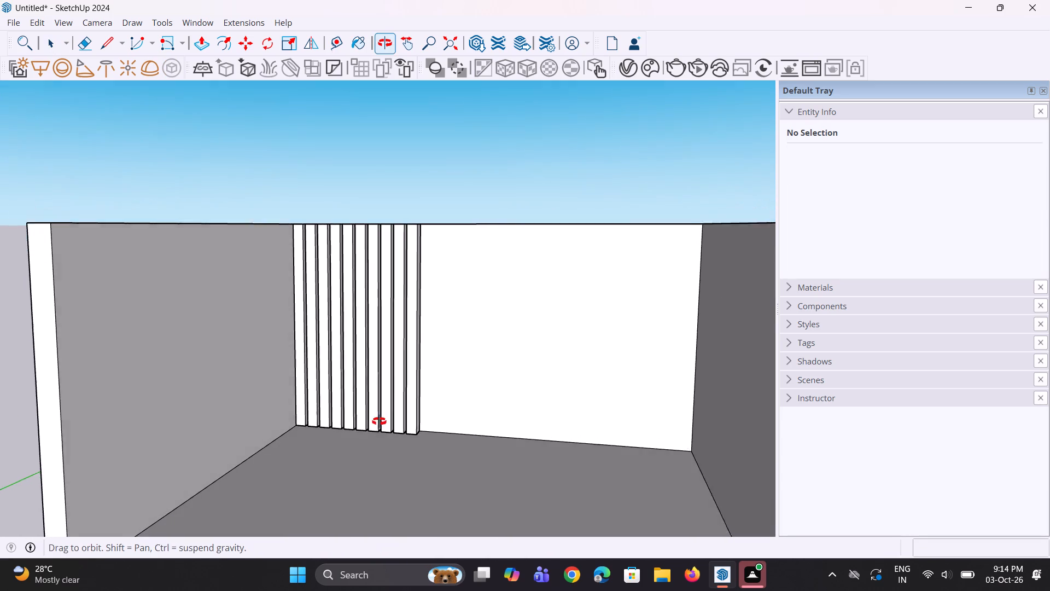
pyautogui.moveTo(379, 421); pyautogui.dragTo(376, 424, button='middle')
pyautogui.scroll(2, 505, 376)
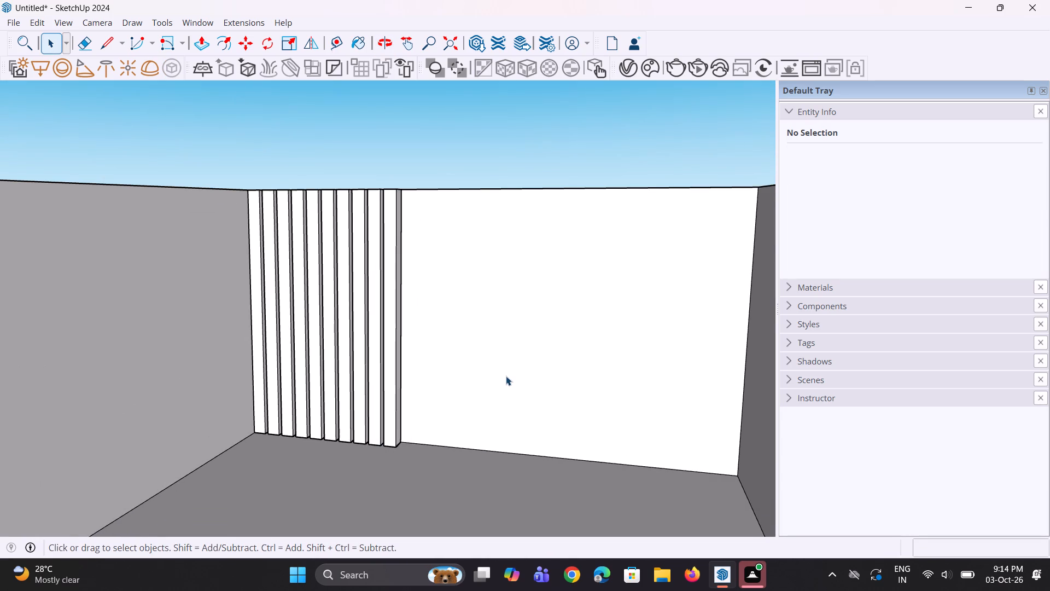
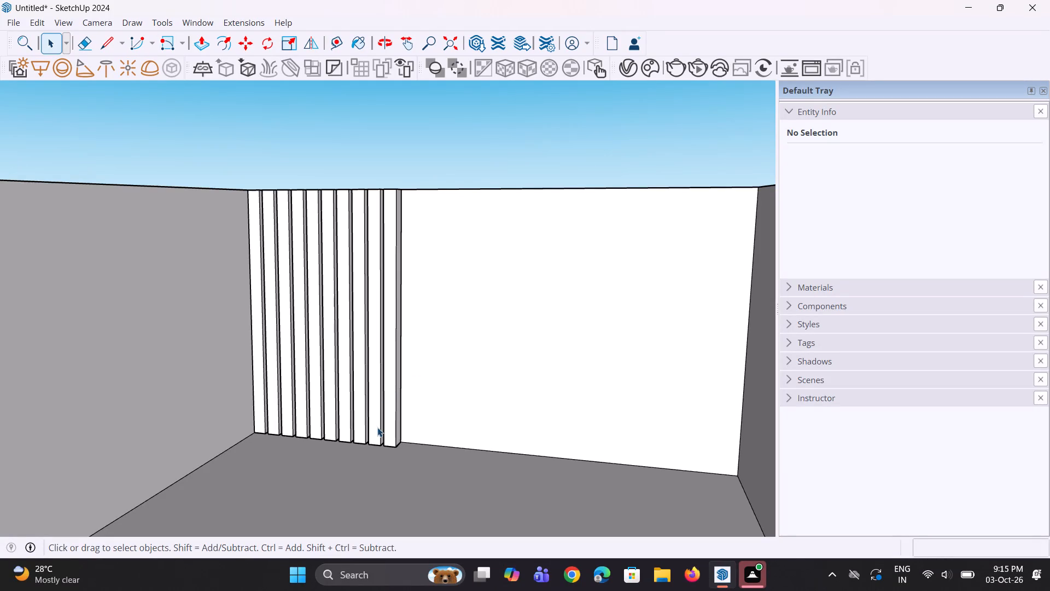
# Copy the back wall's bottom edge 3" straight up the wall beside the vertical strips.
pyautogui.moveTo(417, 404); pyautogui.dragTo(388, 413, button='middle')
pyautogui.scroll(2, 399, 416)
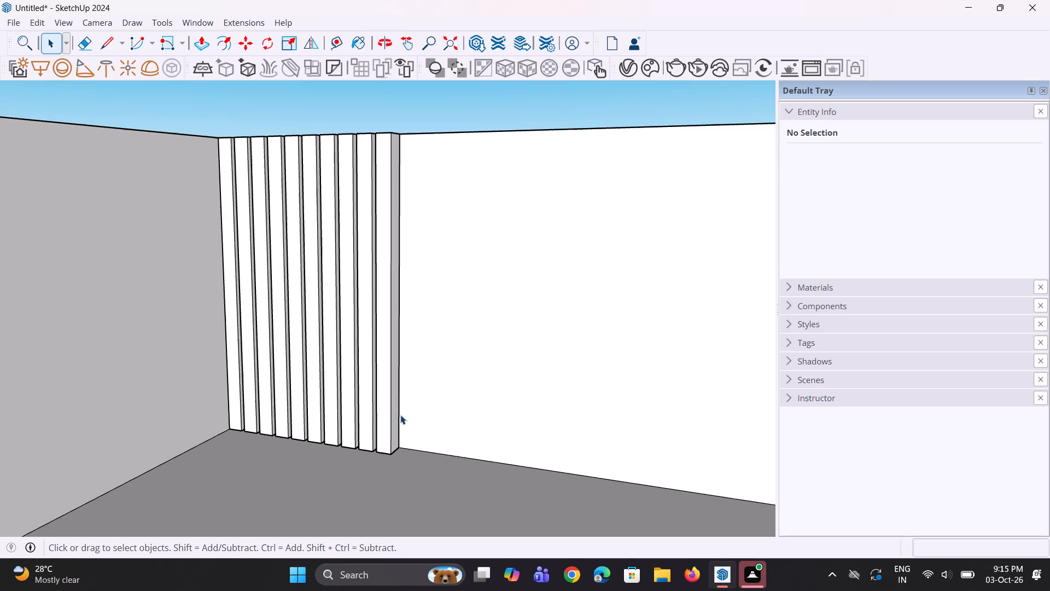
pyautogui.scroll(-1, 401, 418)
pyautogui.moveTo(401, 418); pyautogui.dragTo(435, 418, button='middle')
pyautogui.scroll(1, 435, 416)
pyautogui.scroll(-4, 419, 395)
pyautogui.moveTo(417, 418); pyautogui.dragTo(430, 398, button='middle')
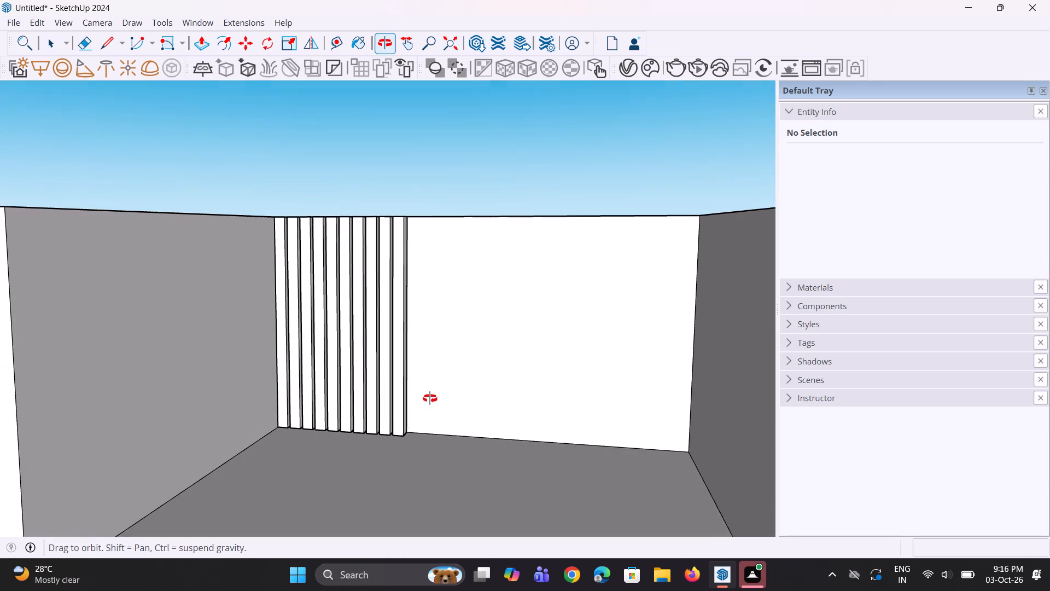
pyautogui.moveTo(430, 398); pyautogui.dragTo(430, 398, button='middle')
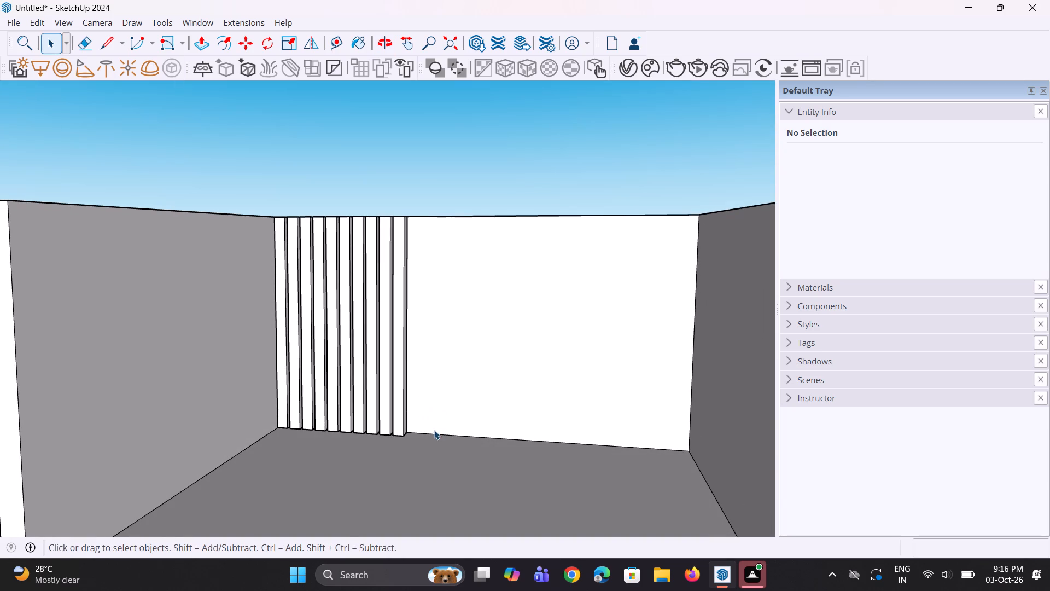
pyautogui.click(434, 430)
pyautogui.click(435, 434)
pyautogui.scroll(1, 435, 428)
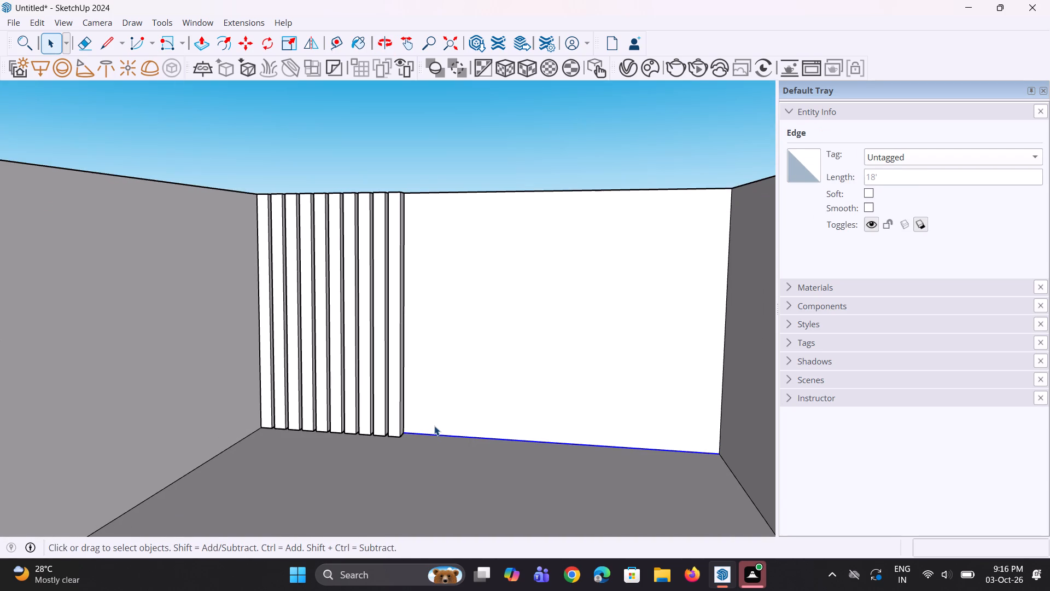
pyautogui.press('m')
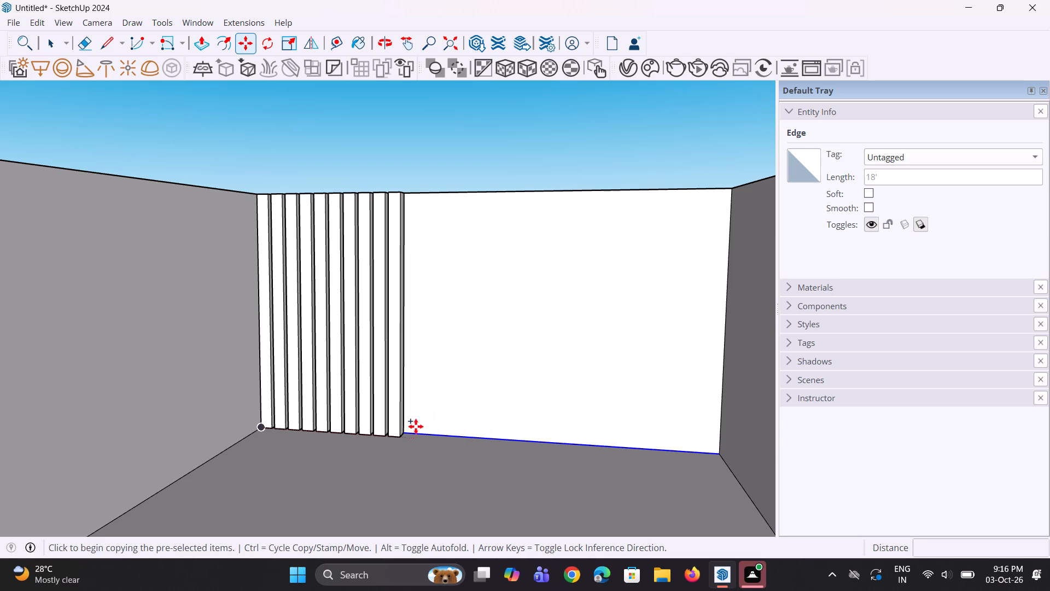
pyautogui.scroll(3, 404, 430)
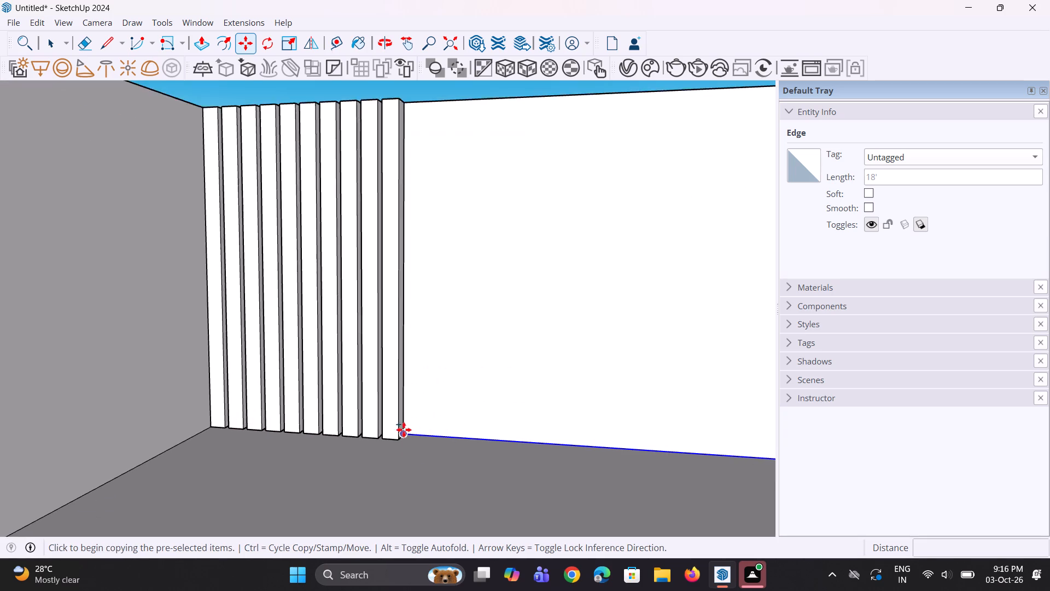
pyautogui.scroll(3, 404, 430)
pyautogui.click(404, 430)
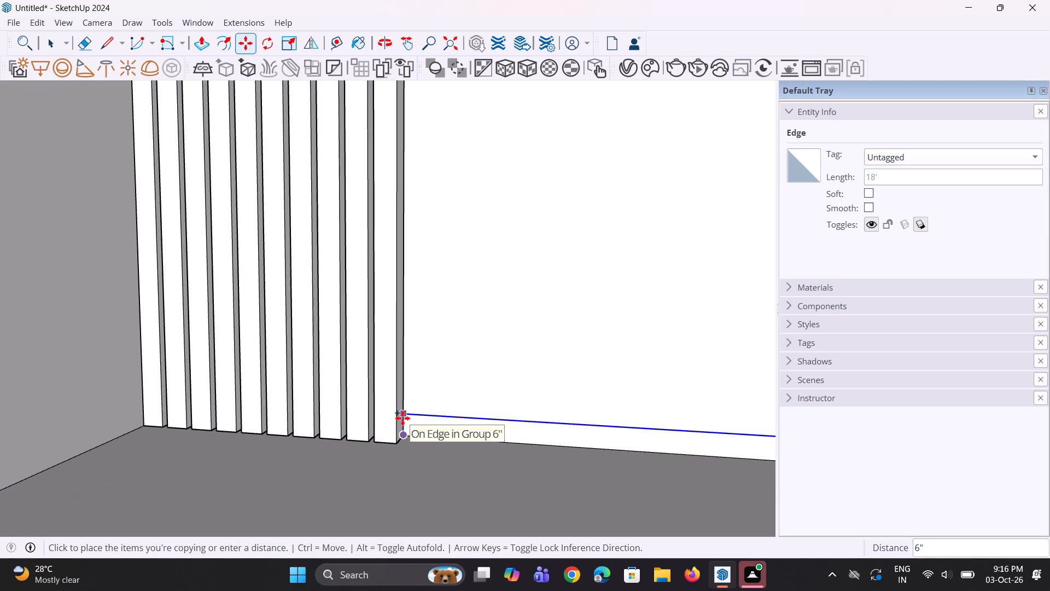
pyautogui.press('3')
pyautogui.hotkey('shift', '"')
pyautogui.press('Return')
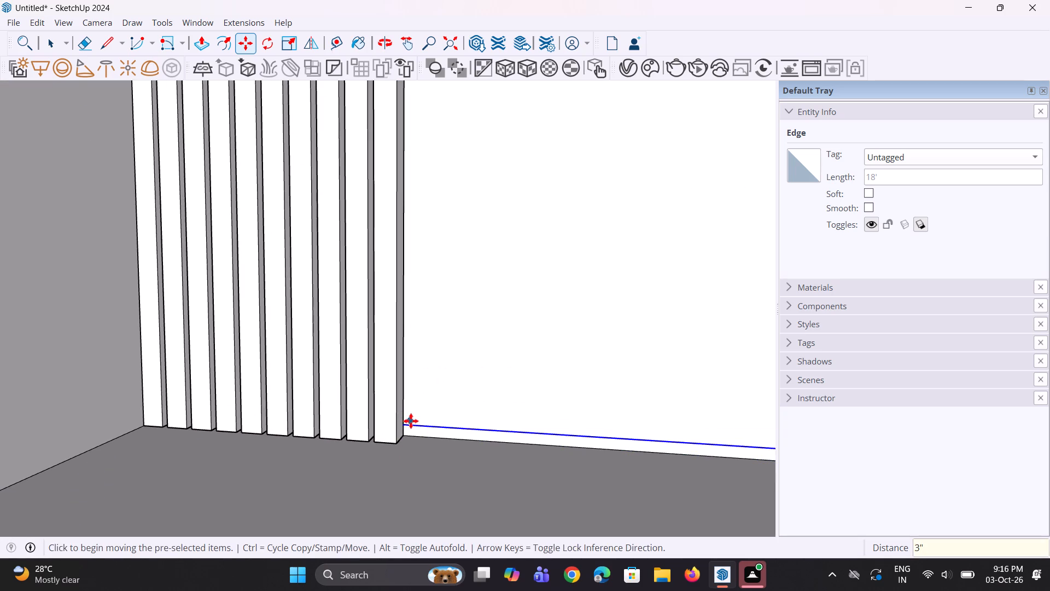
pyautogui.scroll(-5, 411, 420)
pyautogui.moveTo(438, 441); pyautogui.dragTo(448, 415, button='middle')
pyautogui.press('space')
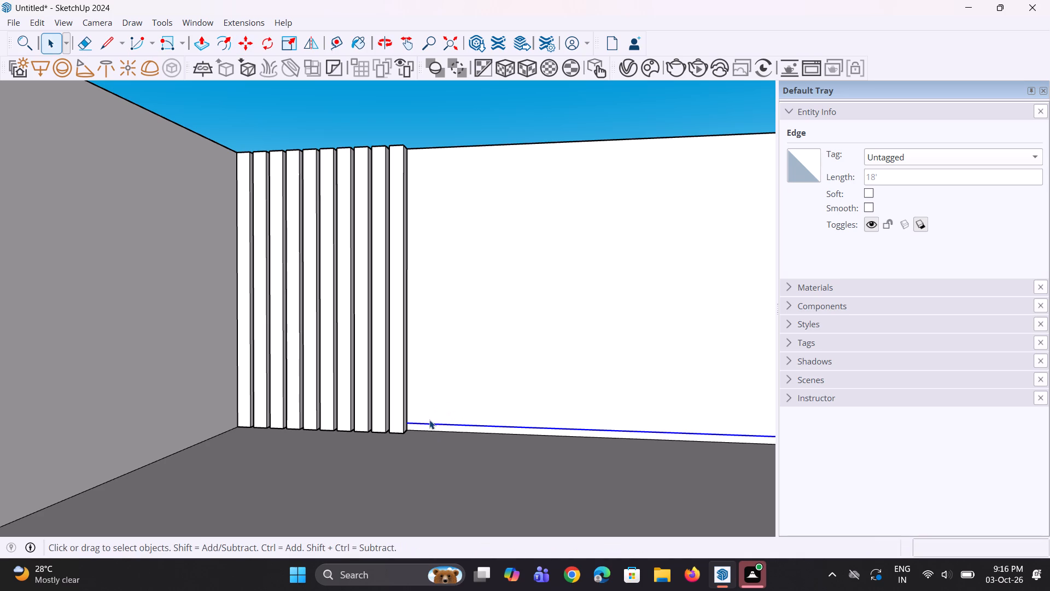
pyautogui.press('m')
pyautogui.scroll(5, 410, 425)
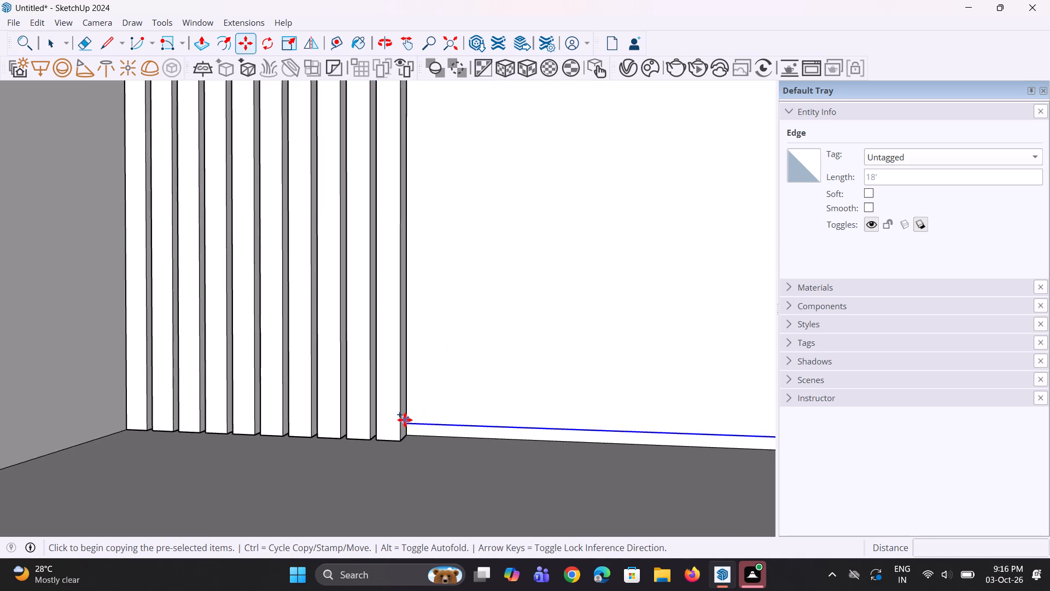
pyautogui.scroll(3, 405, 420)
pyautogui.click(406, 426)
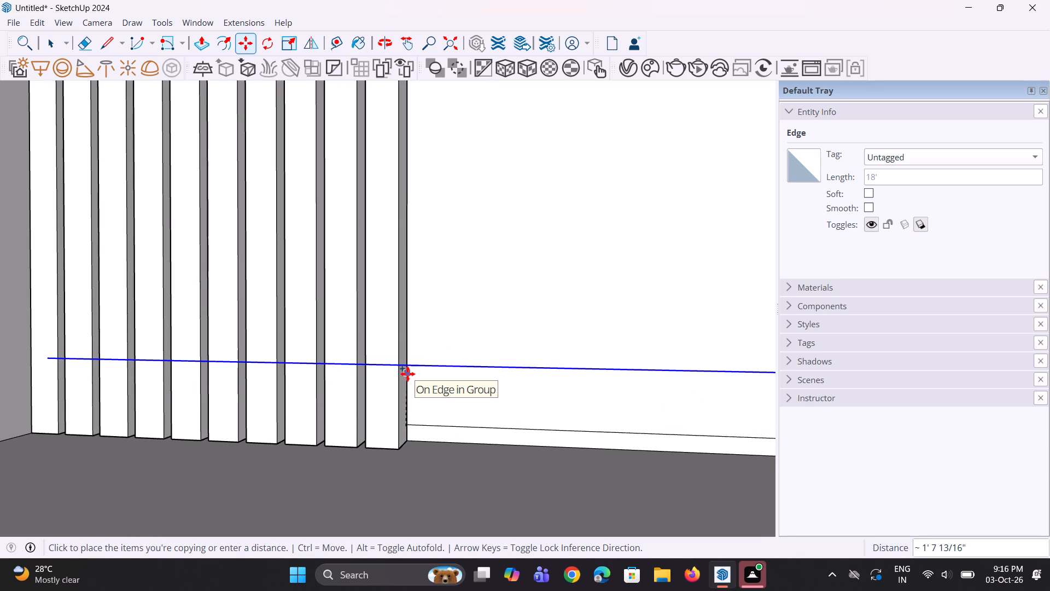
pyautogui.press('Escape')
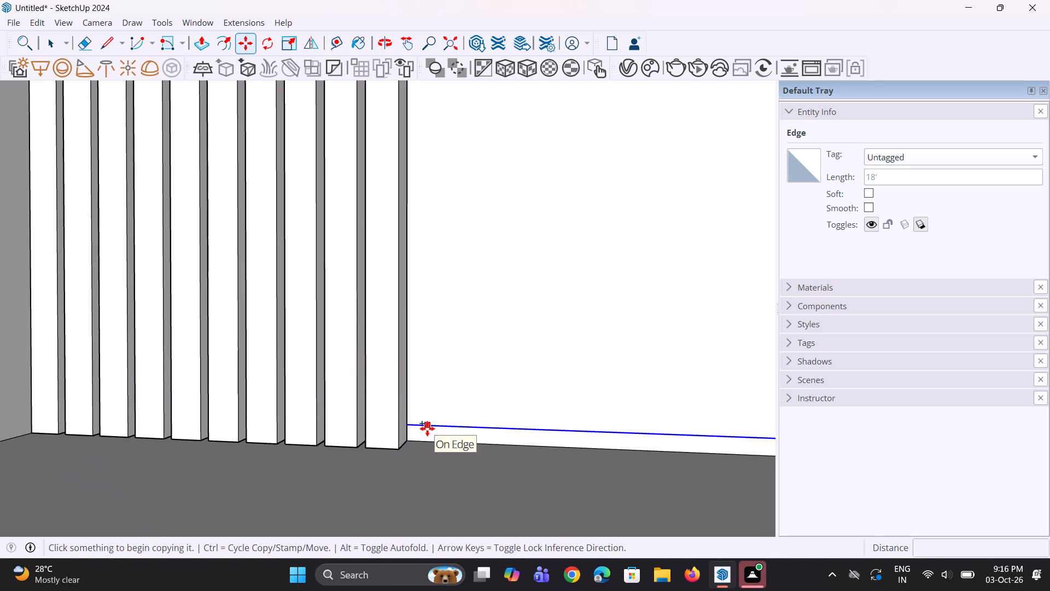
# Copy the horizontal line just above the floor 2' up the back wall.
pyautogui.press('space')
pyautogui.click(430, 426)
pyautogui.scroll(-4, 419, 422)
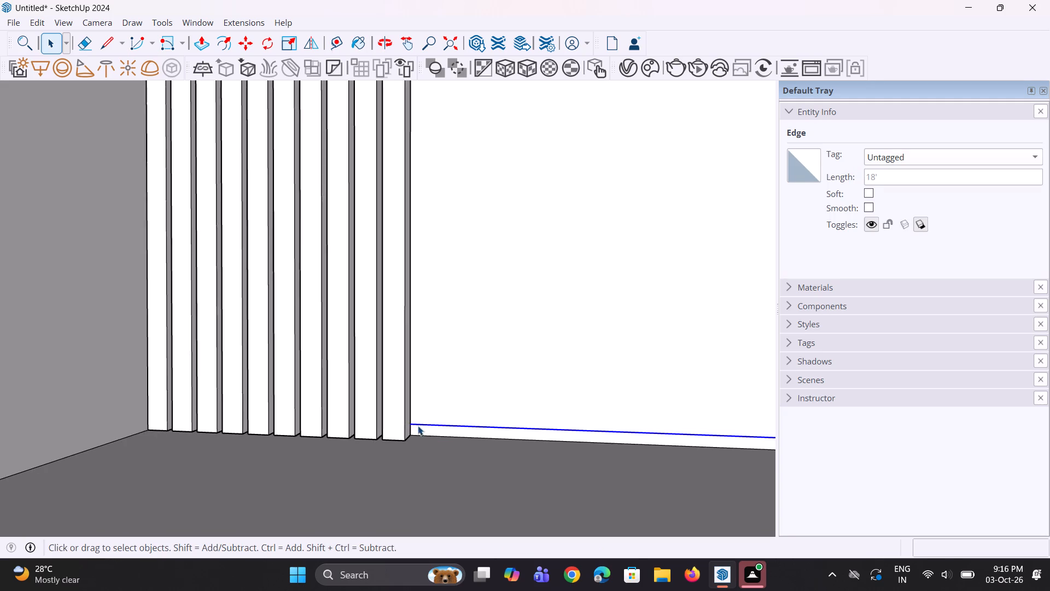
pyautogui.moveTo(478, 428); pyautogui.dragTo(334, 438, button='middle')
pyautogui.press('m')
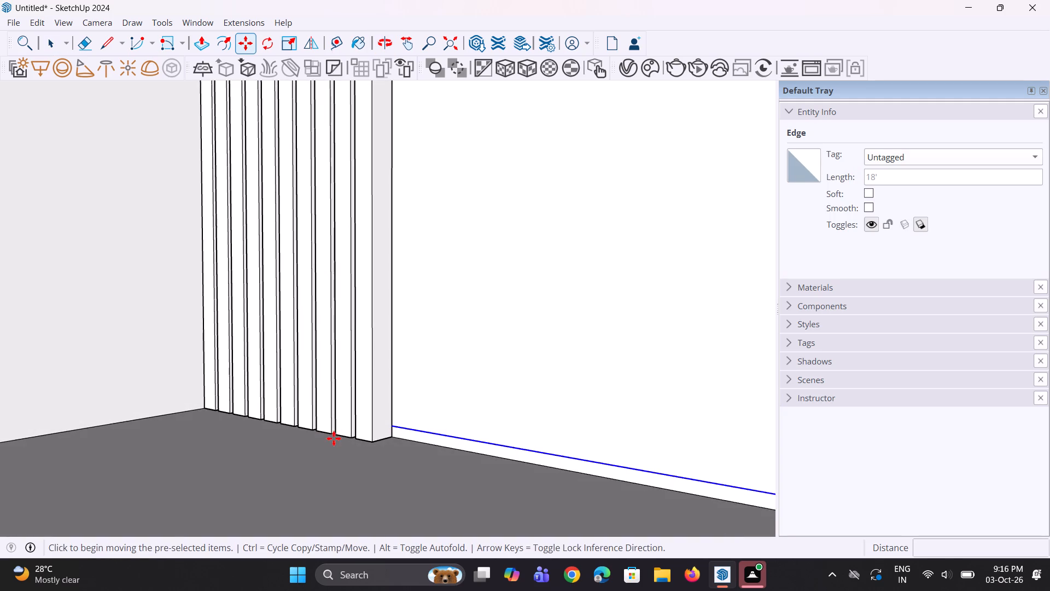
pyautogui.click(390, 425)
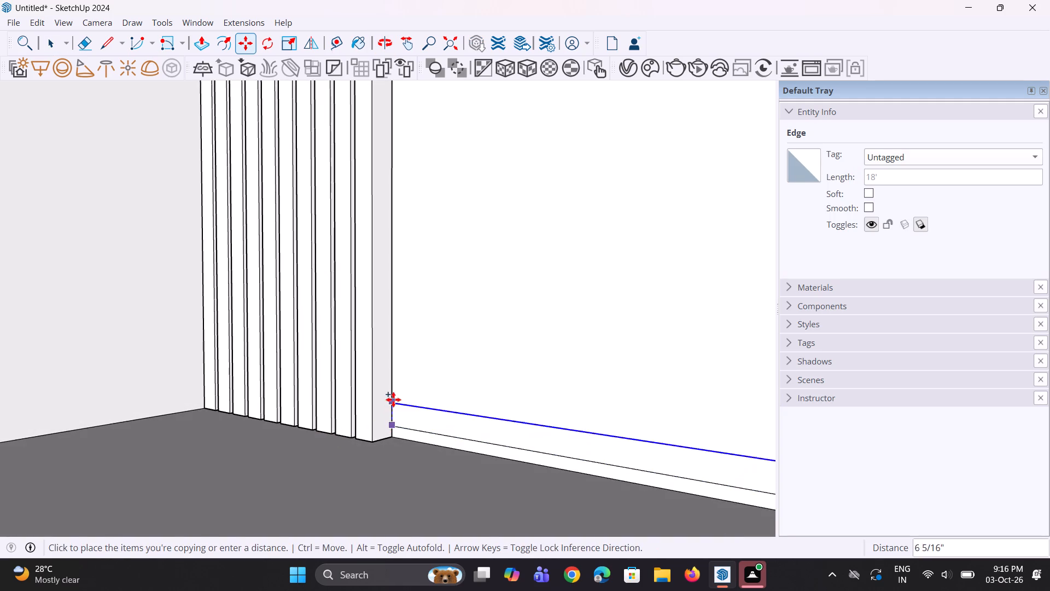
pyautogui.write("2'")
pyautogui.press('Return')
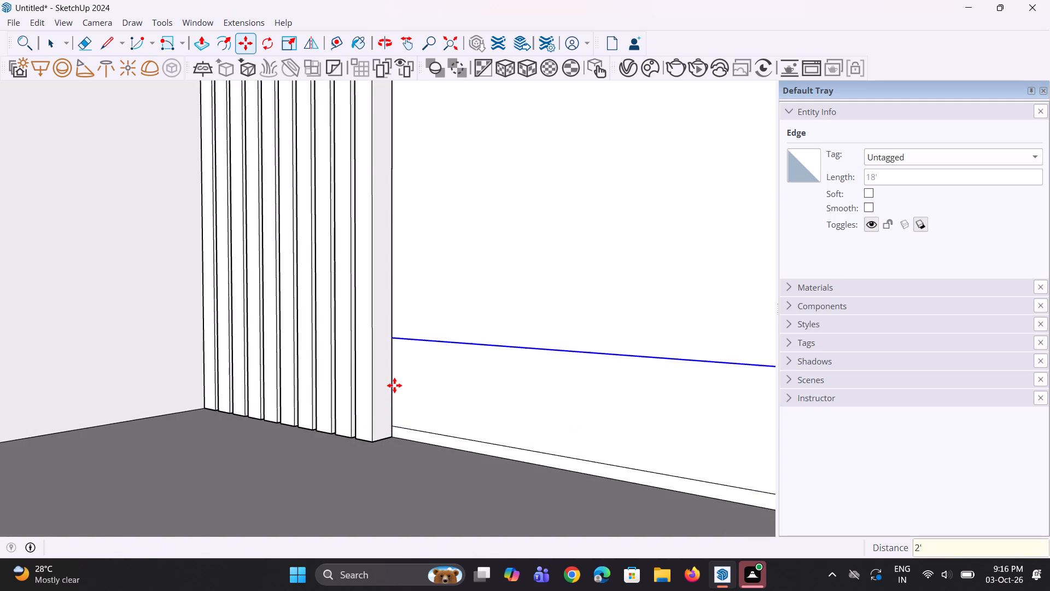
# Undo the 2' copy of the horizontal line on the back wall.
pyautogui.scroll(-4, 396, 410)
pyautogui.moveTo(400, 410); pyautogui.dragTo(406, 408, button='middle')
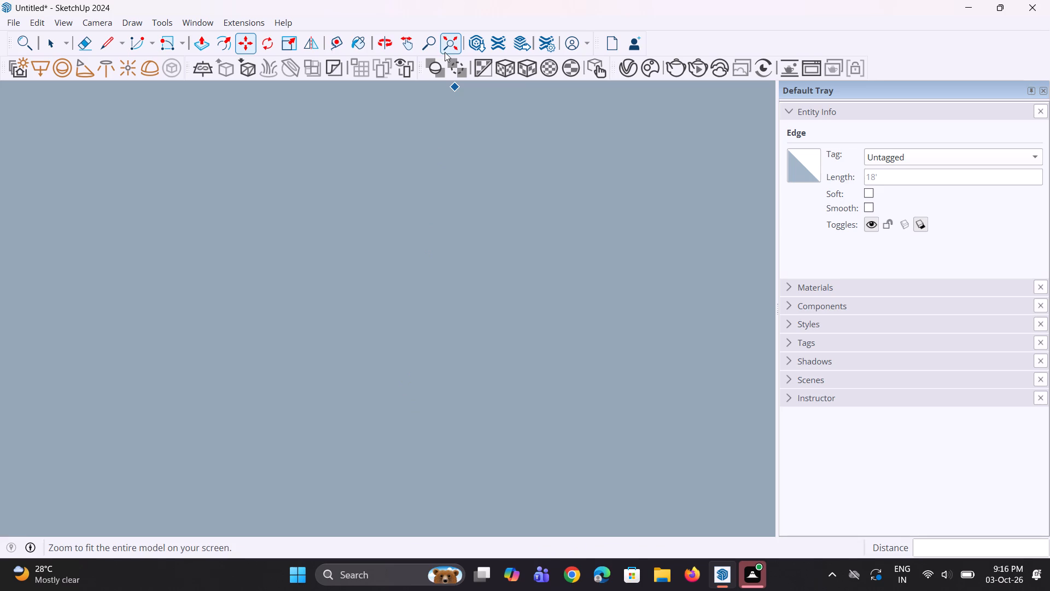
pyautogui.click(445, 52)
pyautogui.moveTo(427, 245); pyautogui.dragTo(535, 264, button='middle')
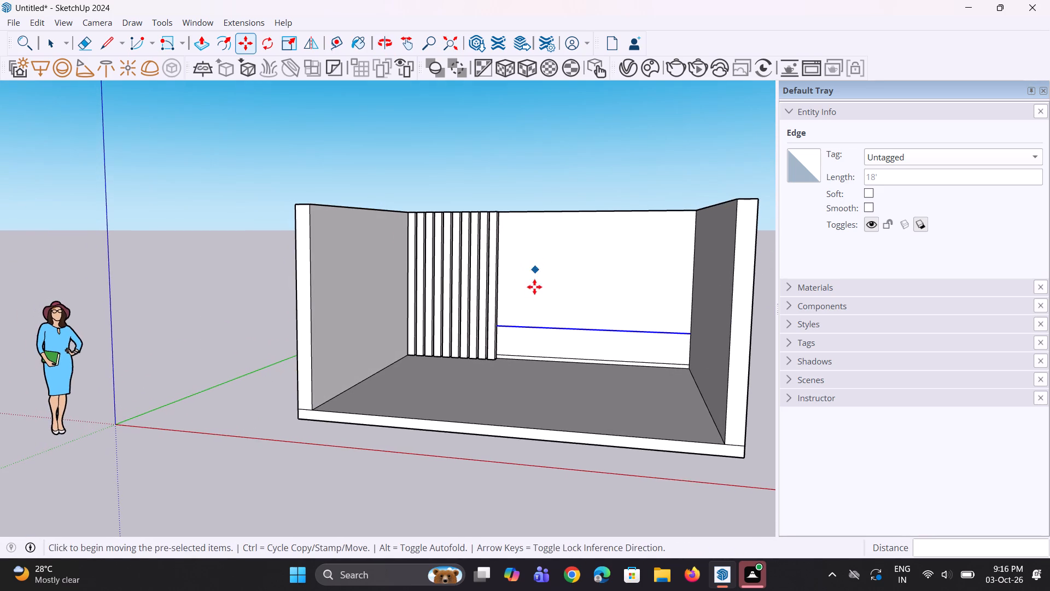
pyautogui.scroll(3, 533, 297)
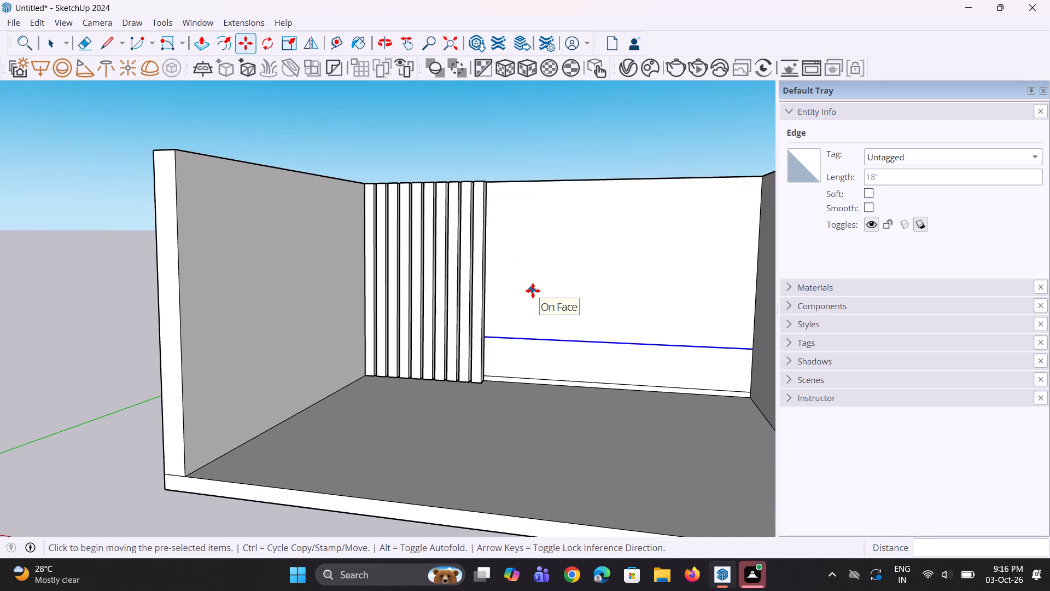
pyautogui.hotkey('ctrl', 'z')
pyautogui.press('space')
# Copy the horizontal line just above the floor straight up to roughly a fifth of the back wall's height.
pyautogui.scroll(1, 520, 358)
pyautogui.press('space')
pyautogui.click(514, 380)
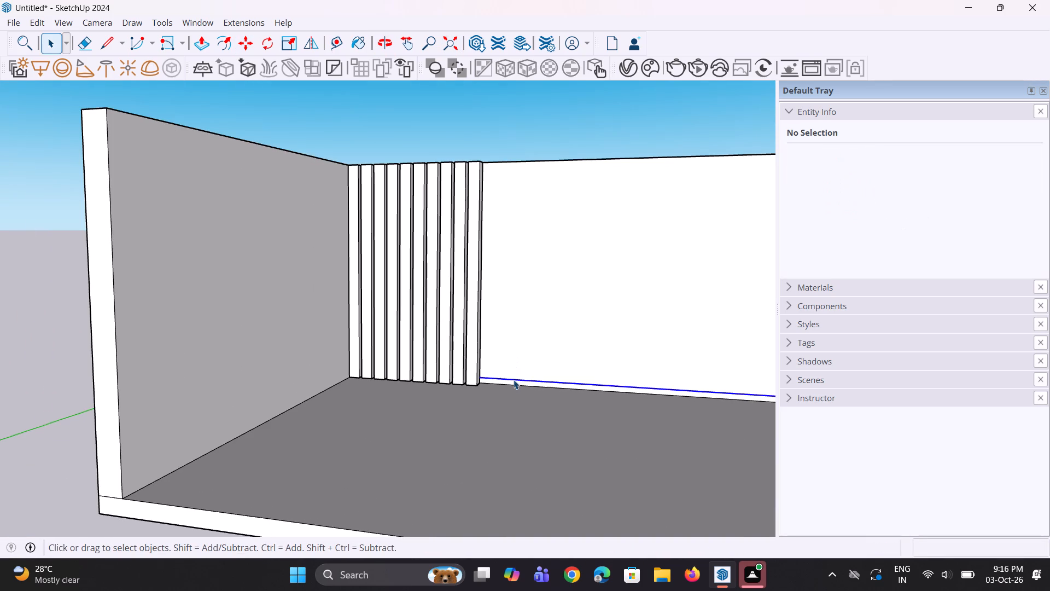
pyautogui.scroll(1, 511, 371)
pyautogui.press('m')
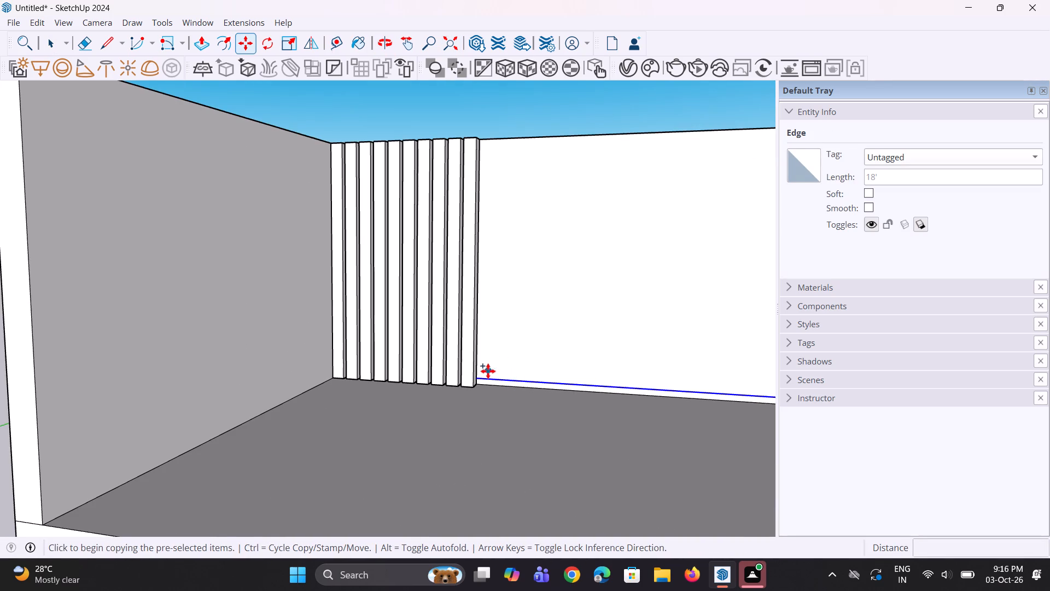
pyautogui.click(480, 375)
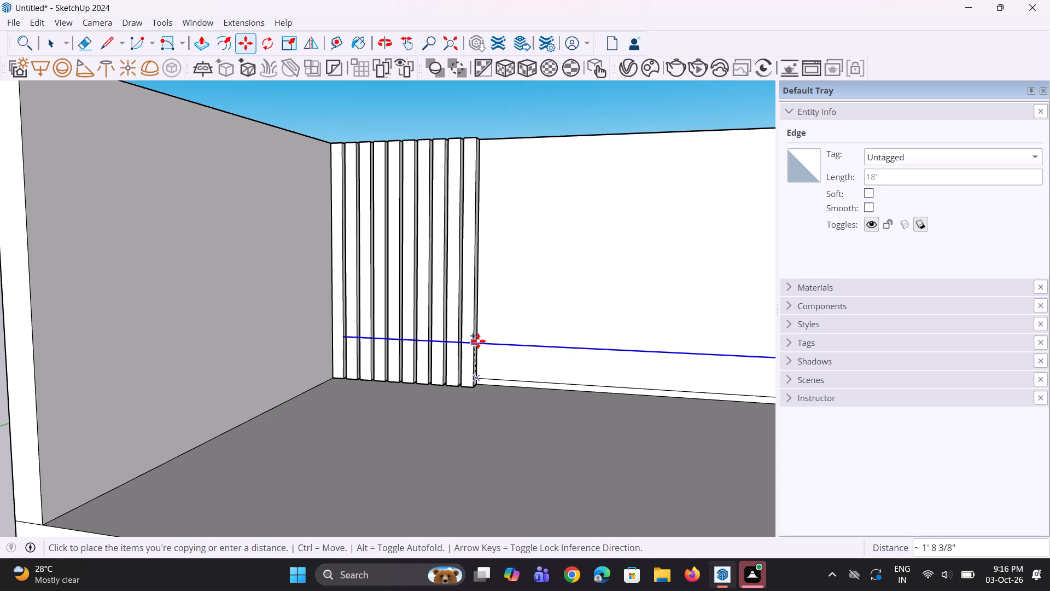
pyautogui.click(479, 329)
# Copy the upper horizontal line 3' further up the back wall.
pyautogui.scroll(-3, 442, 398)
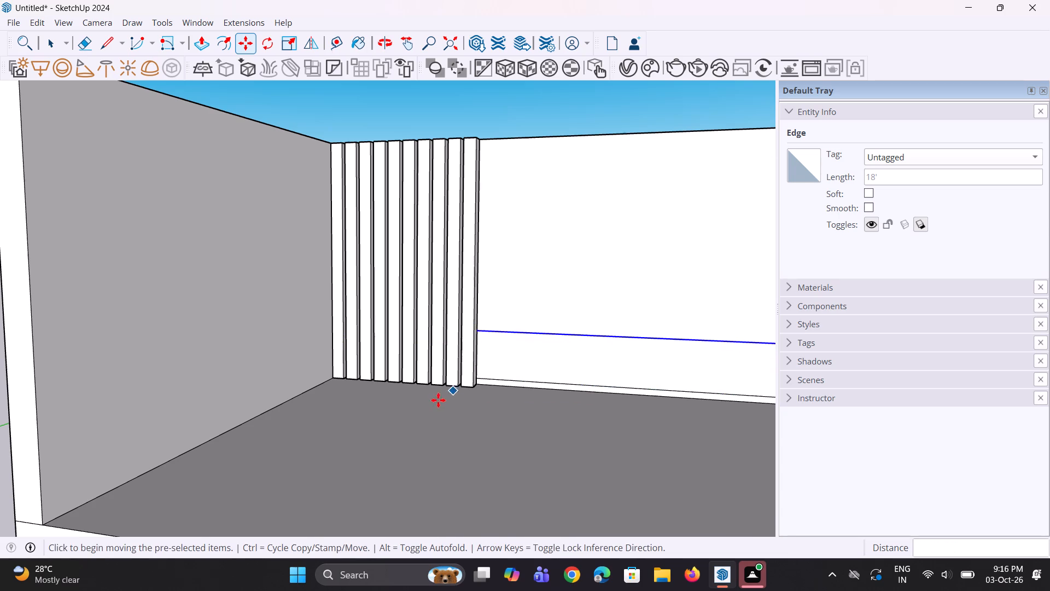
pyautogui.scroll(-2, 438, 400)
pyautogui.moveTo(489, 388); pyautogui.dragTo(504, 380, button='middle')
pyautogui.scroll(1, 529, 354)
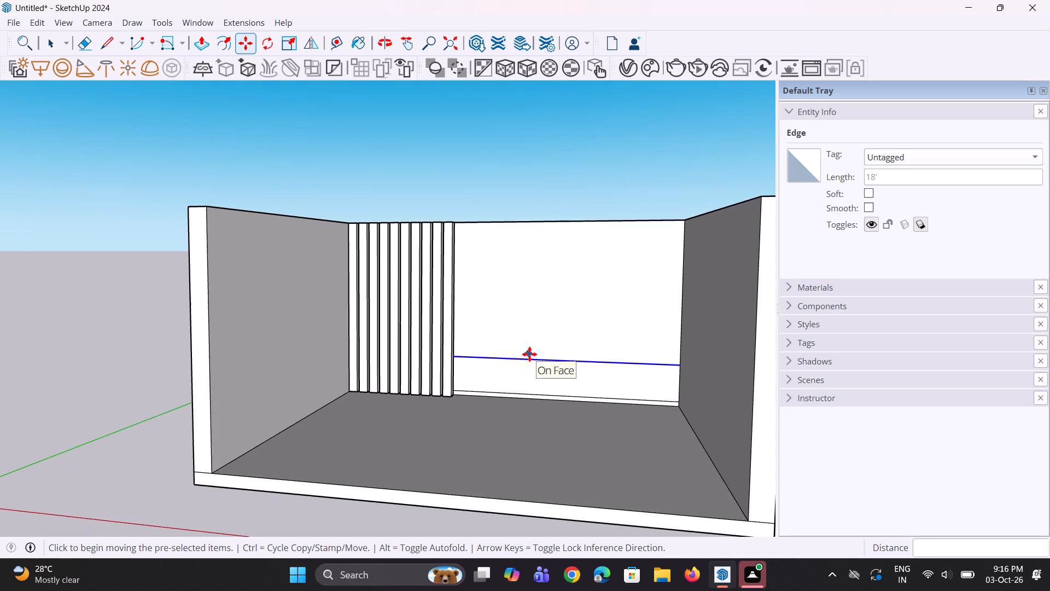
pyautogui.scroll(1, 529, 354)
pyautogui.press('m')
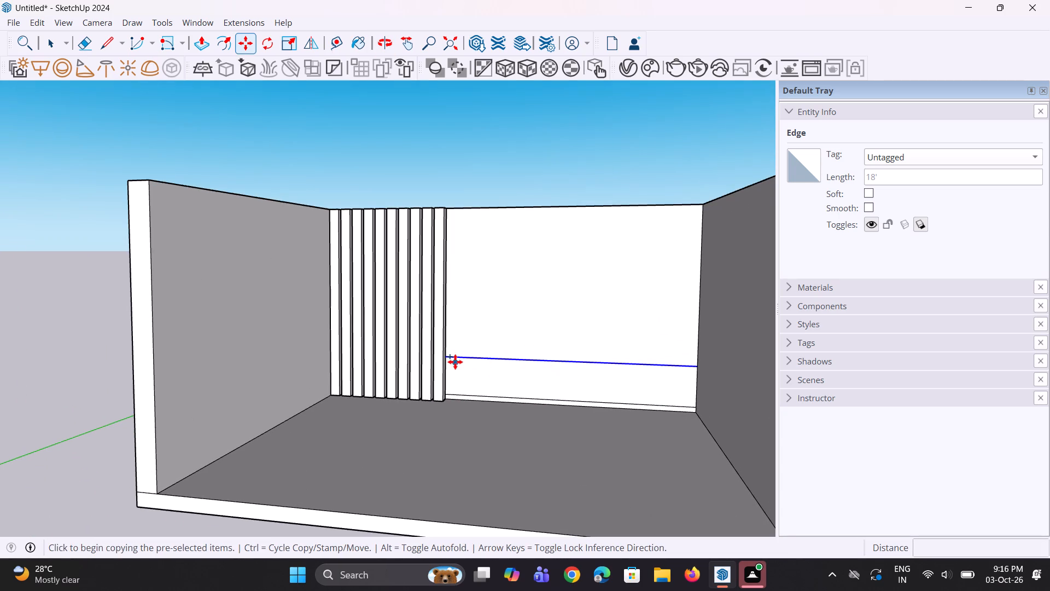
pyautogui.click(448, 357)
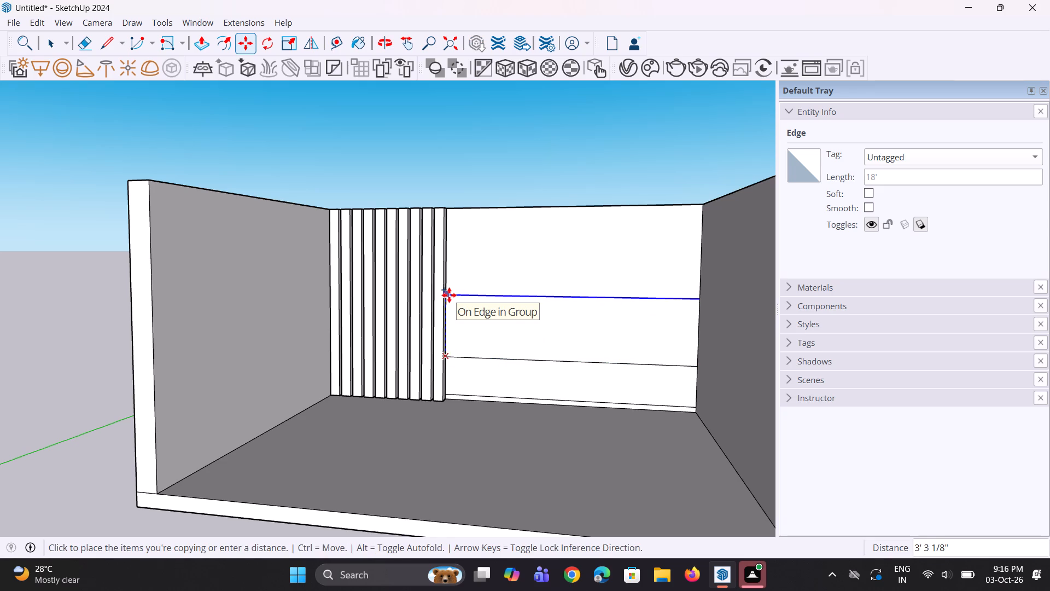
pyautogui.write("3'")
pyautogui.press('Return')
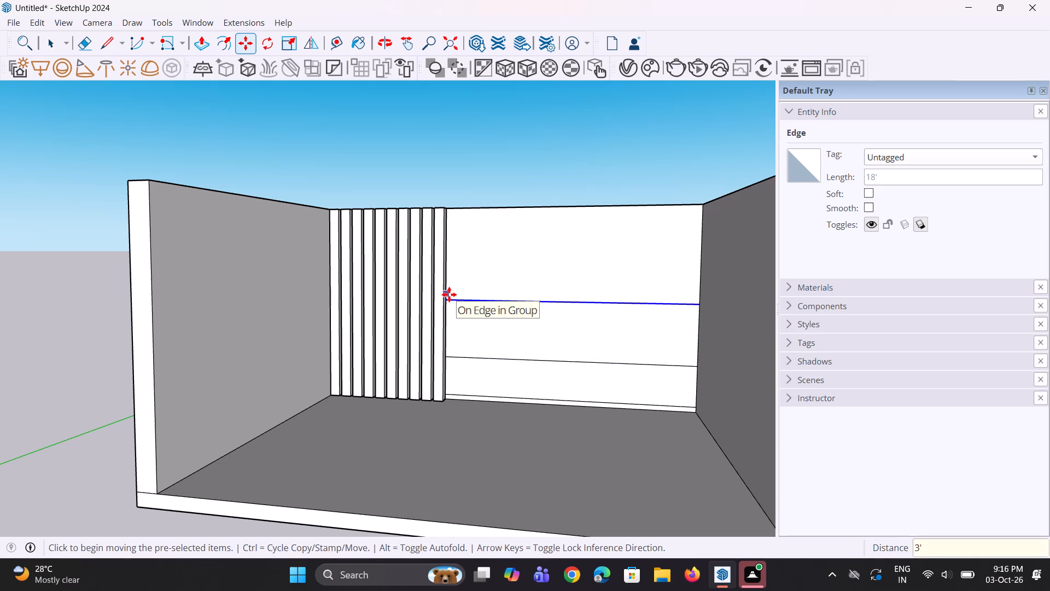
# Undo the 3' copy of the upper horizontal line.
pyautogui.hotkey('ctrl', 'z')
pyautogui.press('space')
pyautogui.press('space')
# Copy the upper of the two horizontal lines on the back wall 4' straight up.
pyautogui.scroll(2, 467, 358)
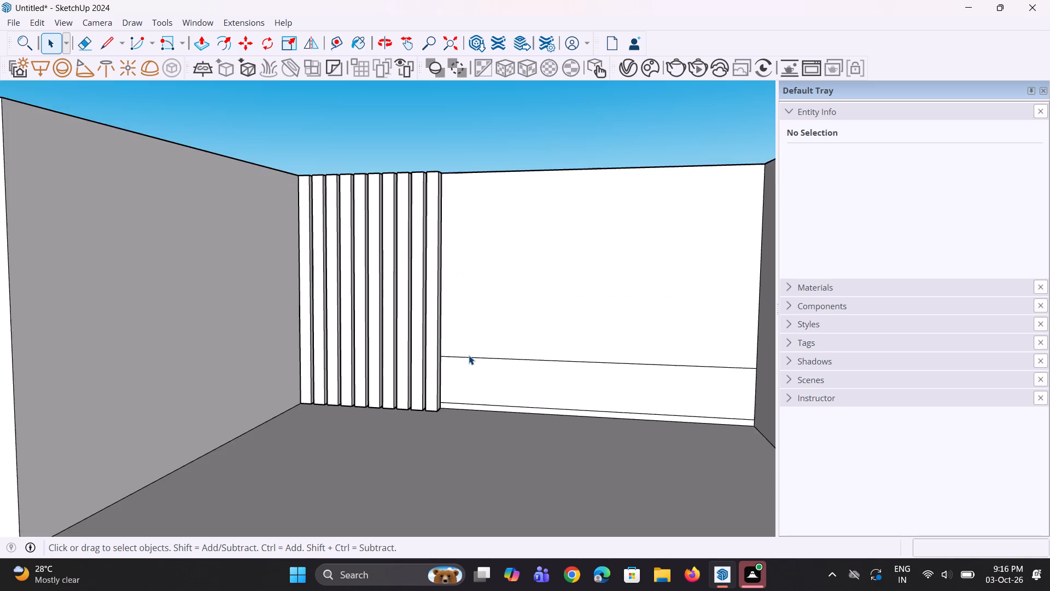
pyautogui.scroll(4, 469, 355)
pyautogui.click(470, 360)
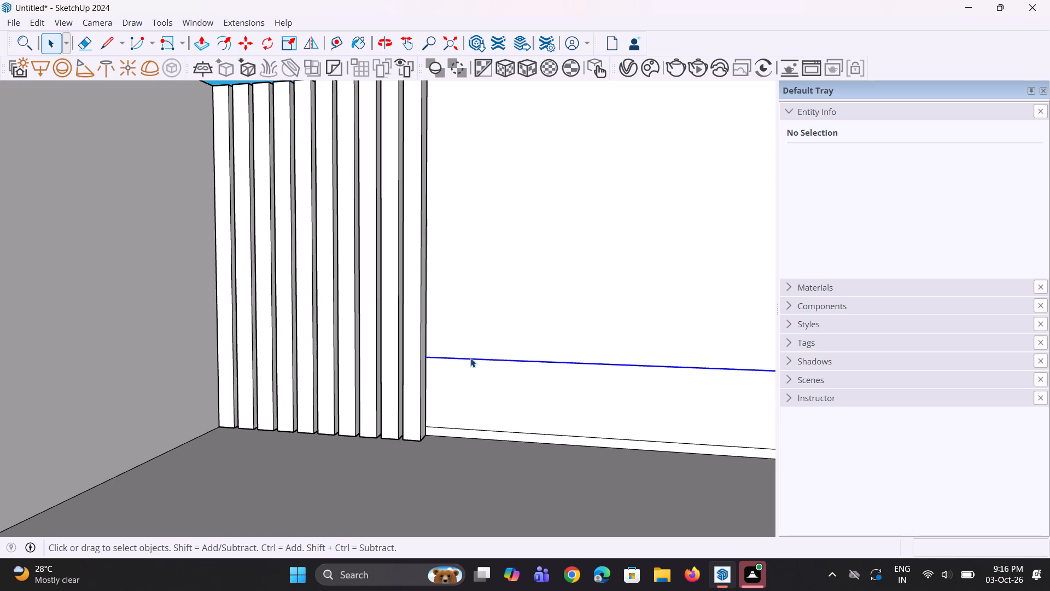
pyautogui.press('m')
pyautogui.scroll(2, 432, 357)
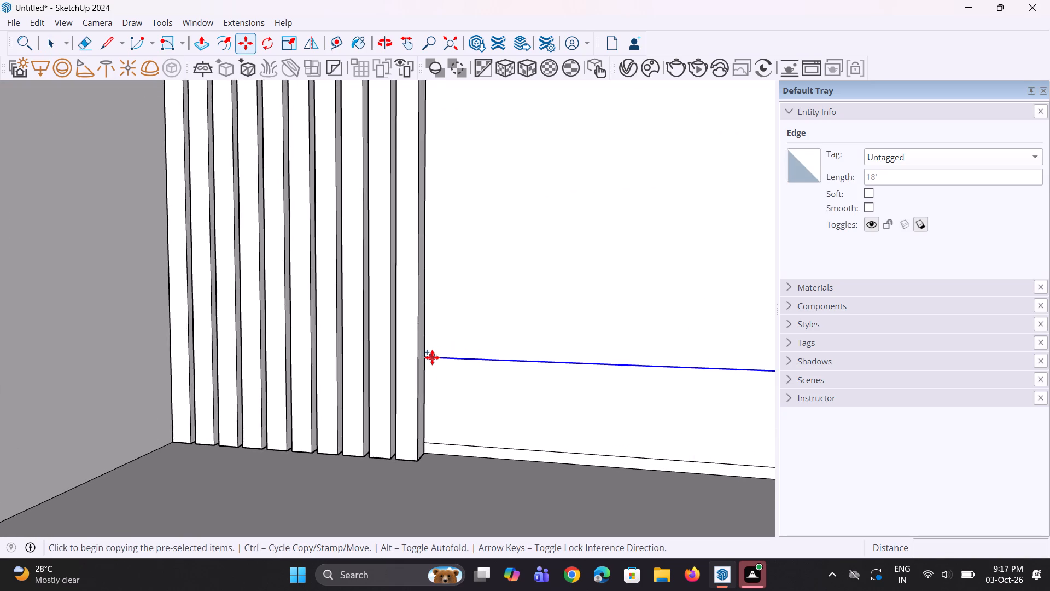
pyautogui.scroll(2, 432, 357)
pyautogui.click(423, 358)
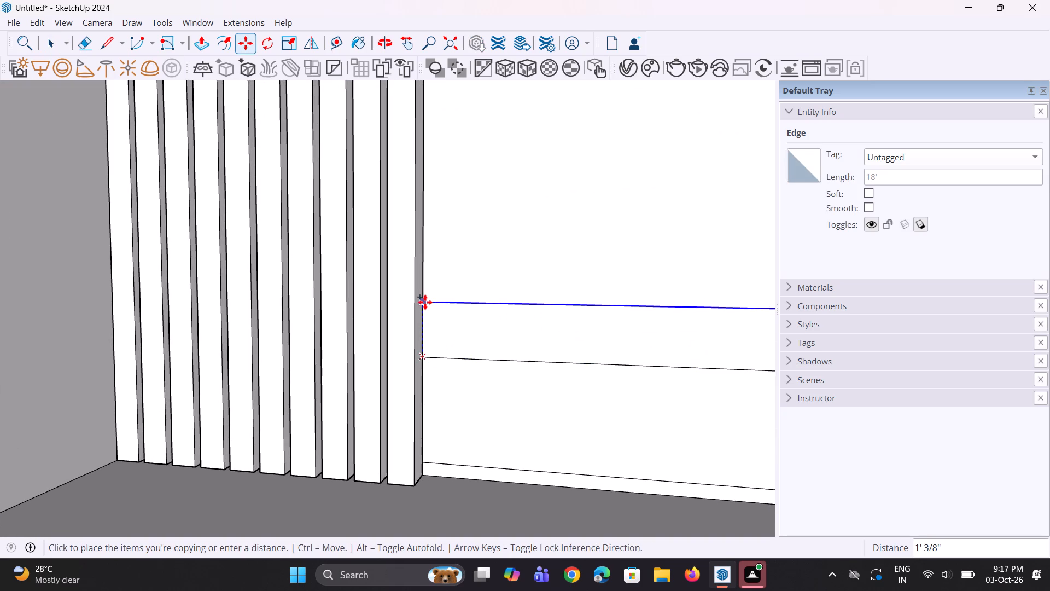
pyautogui.scroll(-7, 425, 302)
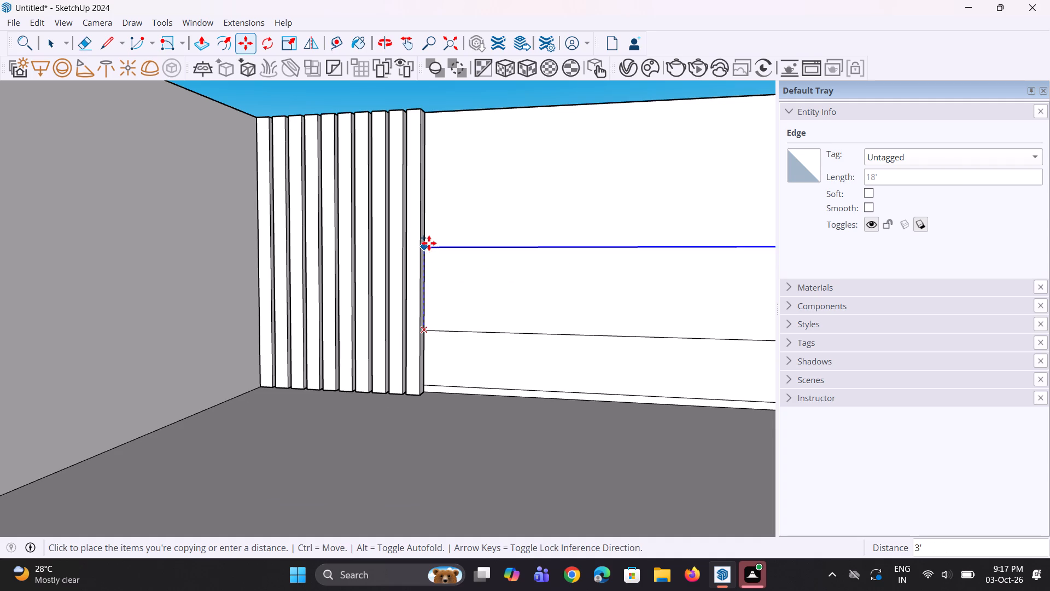
pyautogui.press('4')
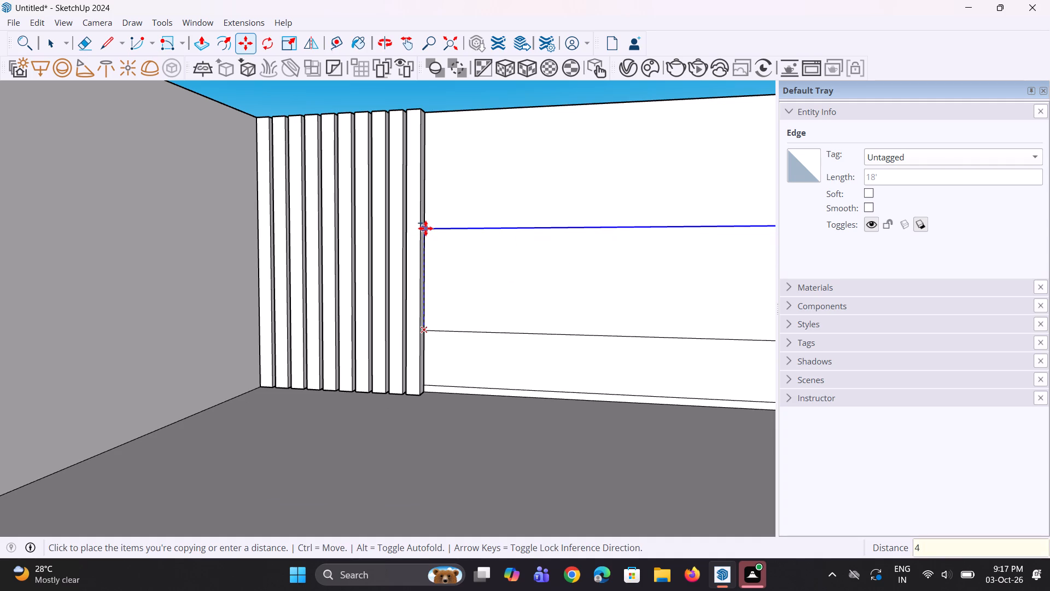
pyautogui.press("'")
pyautogui.press('Return')
pyautogui.scroll(-4, 432, 301)
pyautogui.moveTo(441, 301); pyautogui.dragTo(448, 274, button='middle')
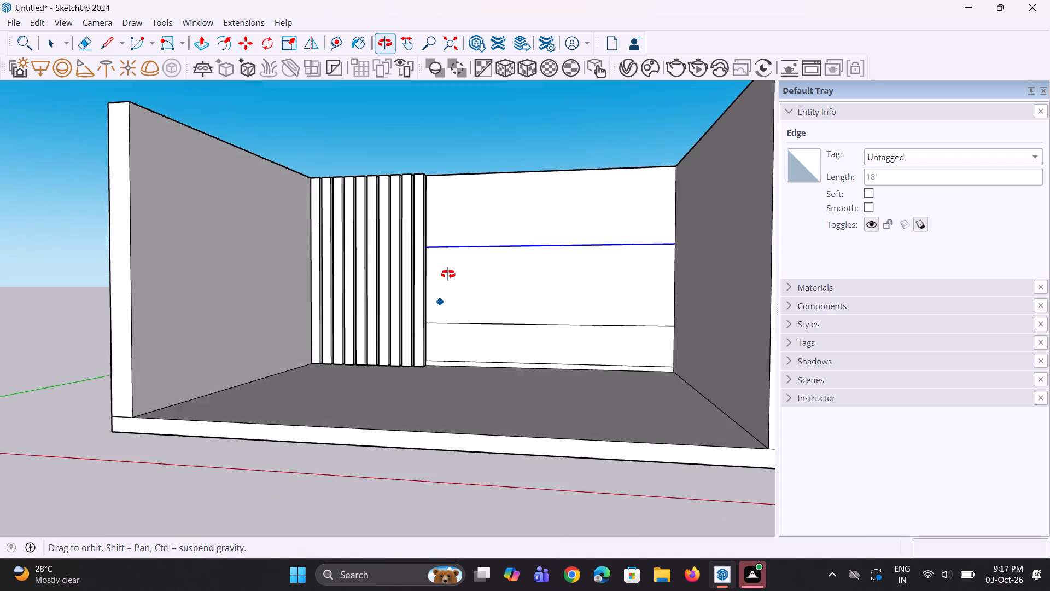
pyautogui.moveTo(448, 274); pyautogui.dragTo(448, 273, button='middle')
pyautogui.scroll(4, 458, 210)
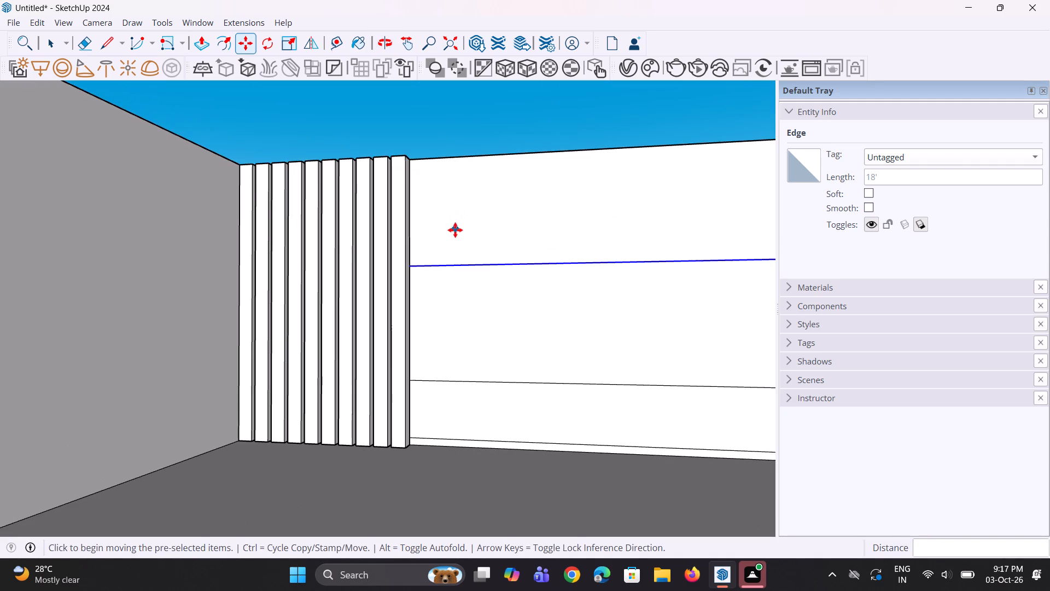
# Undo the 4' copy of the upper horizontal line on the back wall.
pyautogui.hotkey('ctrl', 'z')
# Copy the upper of the two horizontal lines on the back wall 6' straight up.
pyautogui.scroll(2, 465, 308)
pyautogui.press('space')
pyautogui.press('space')
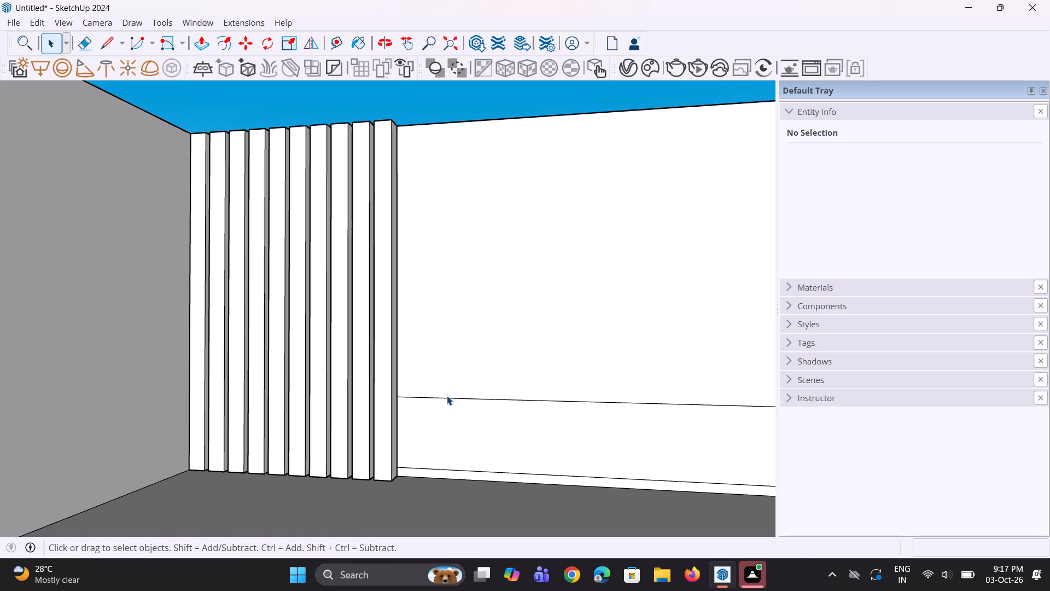
pyautogui.click(449, 397)
pyautogui.press('m')
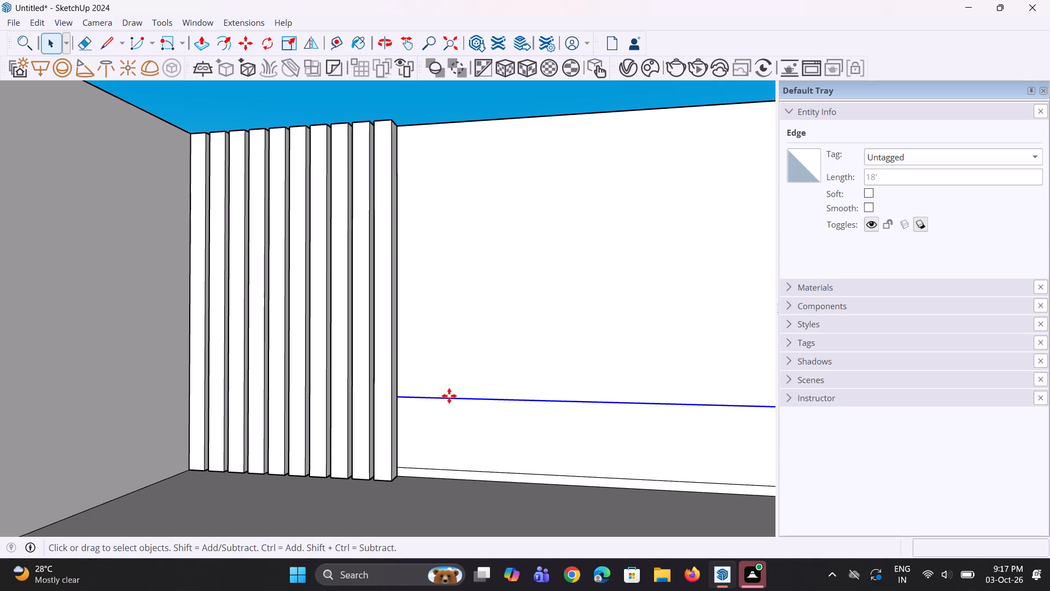
pyautogui.click(400, 395)
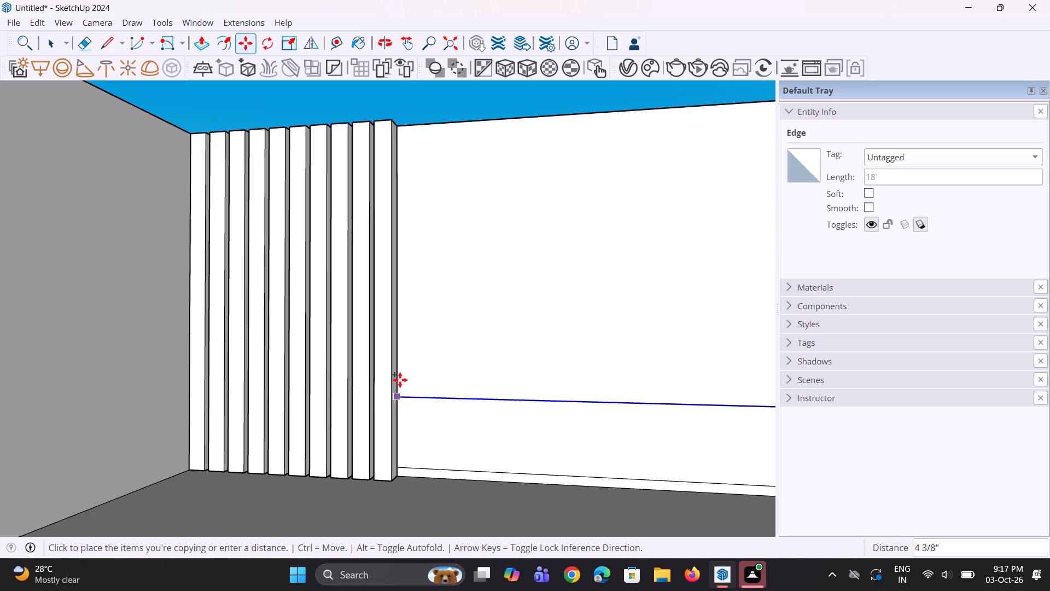
pyautogui.press('6')
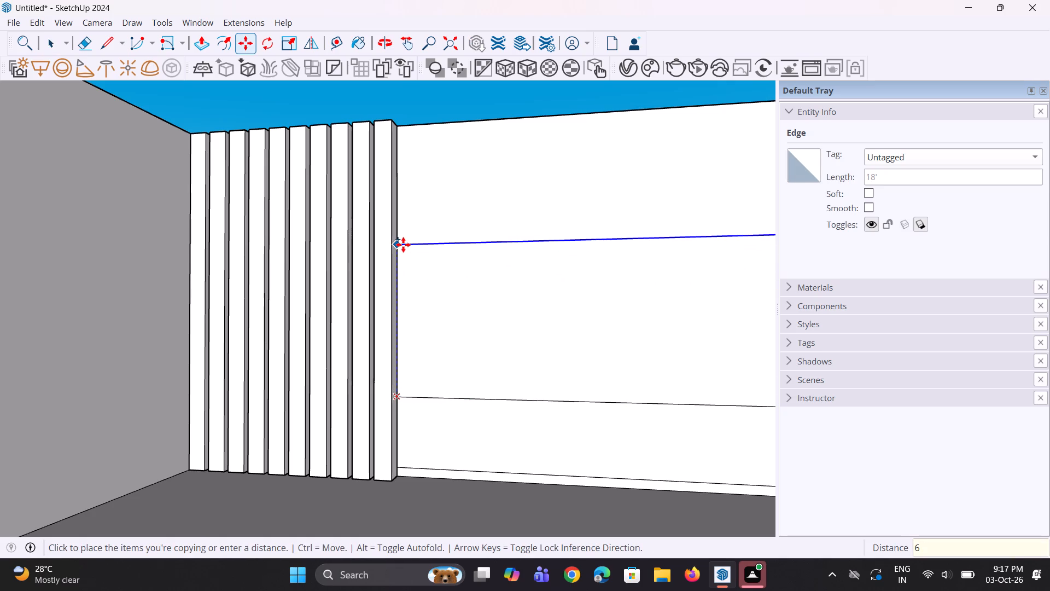
pyautogui.press("'")
pyautogui.press('Return')
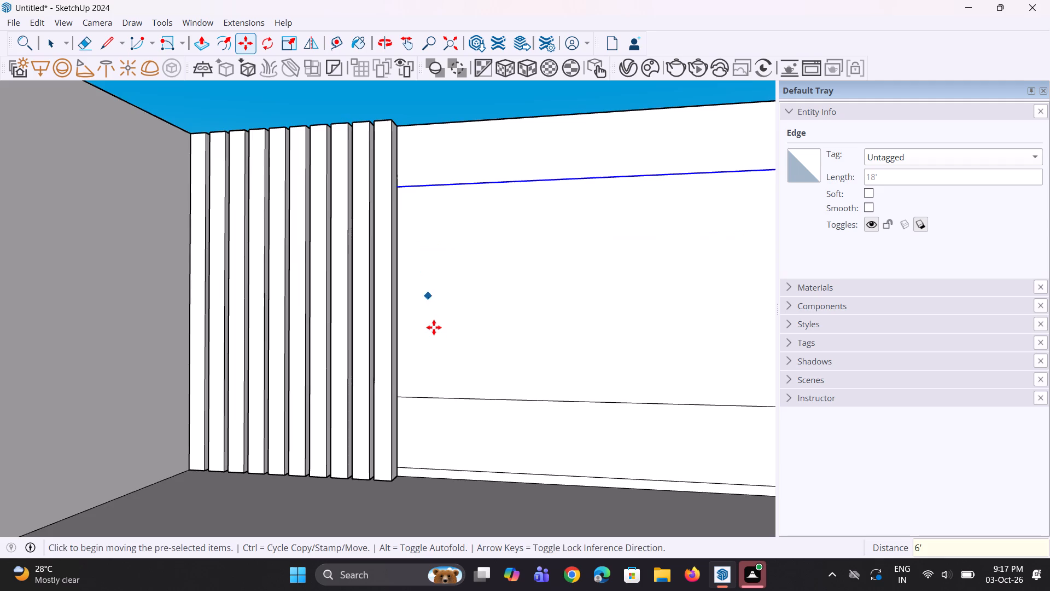
# Copy the back wall's vertical corner edge between the two upper horizontal lines 6' along the wall toward the strip panelling.
pyautogui.scroll(-4, 434, 334)
pyautogui.moveTo(440, 327); pyautogui.dragTo(459, 316, button='middle')
pyautogui.press('space')
pyautogui.scroll(1, 698, 352)
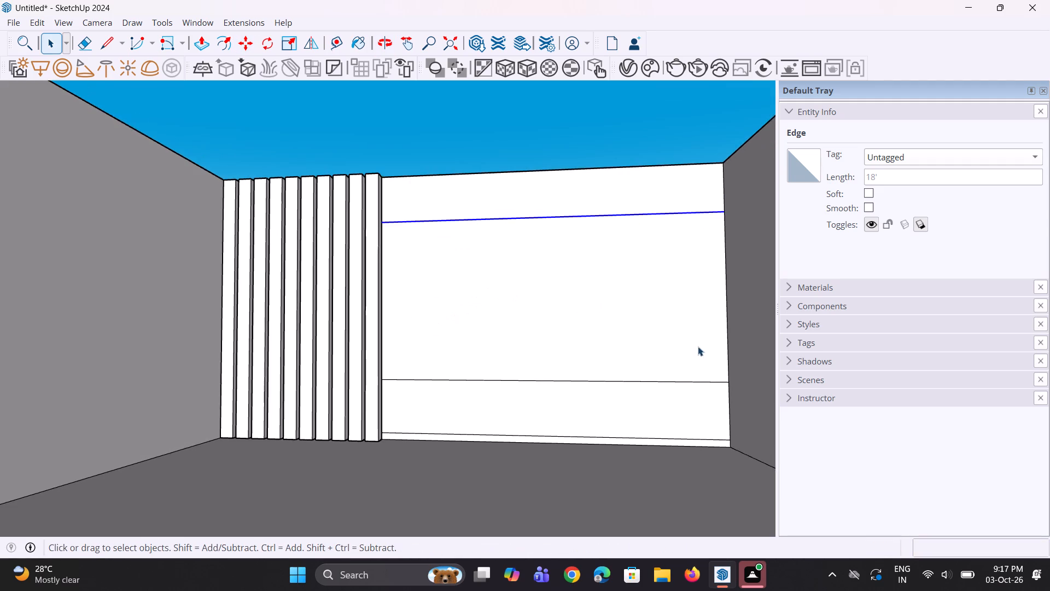
pyautogui.scroll(1, 698, 346)
pyautogui.click(730, 368)
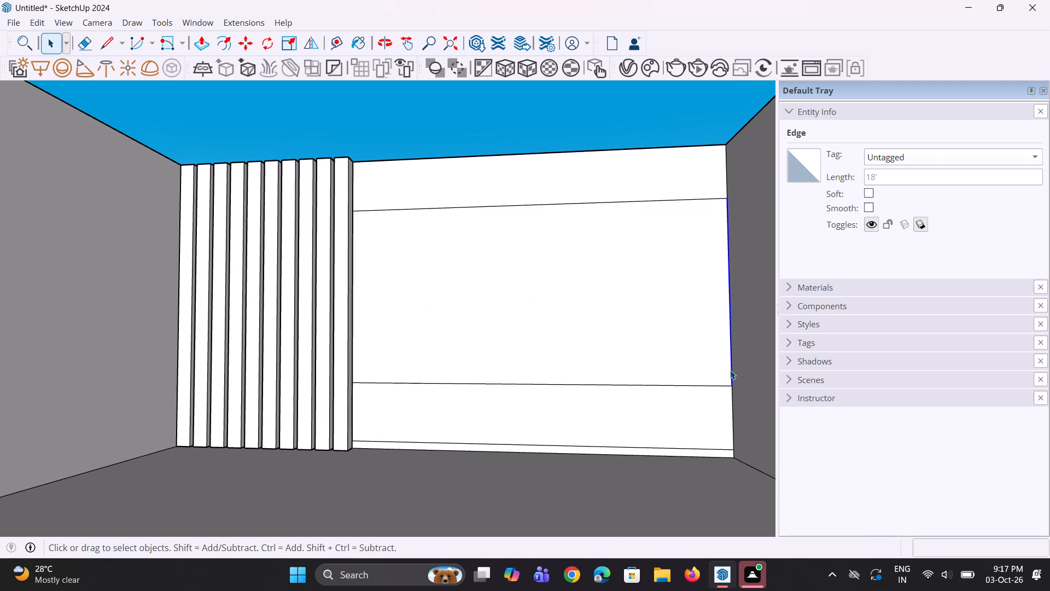
pyautogui.press('m')
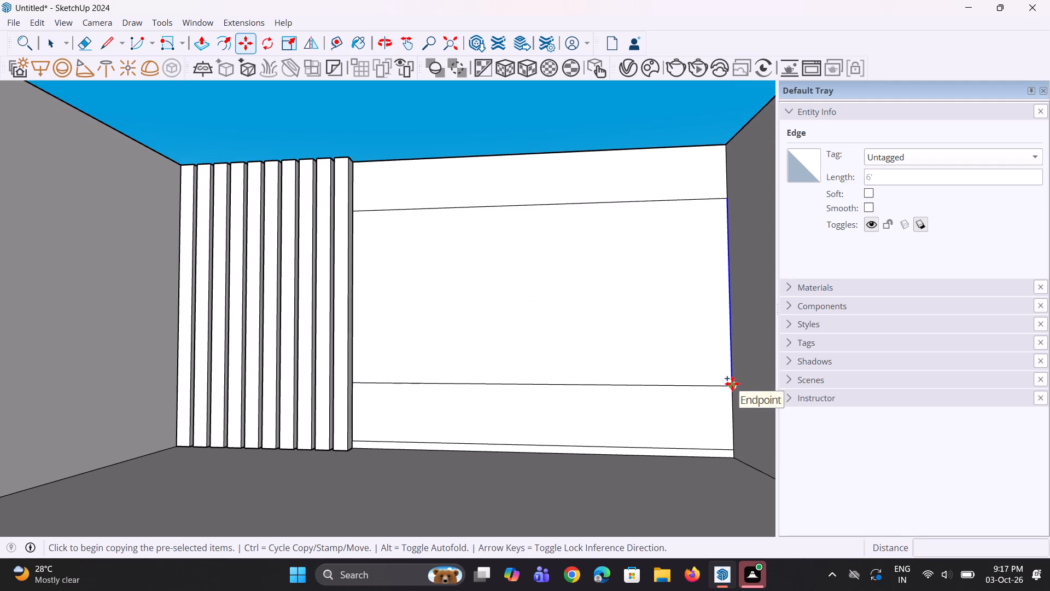
pyautogui.click(732, 383)
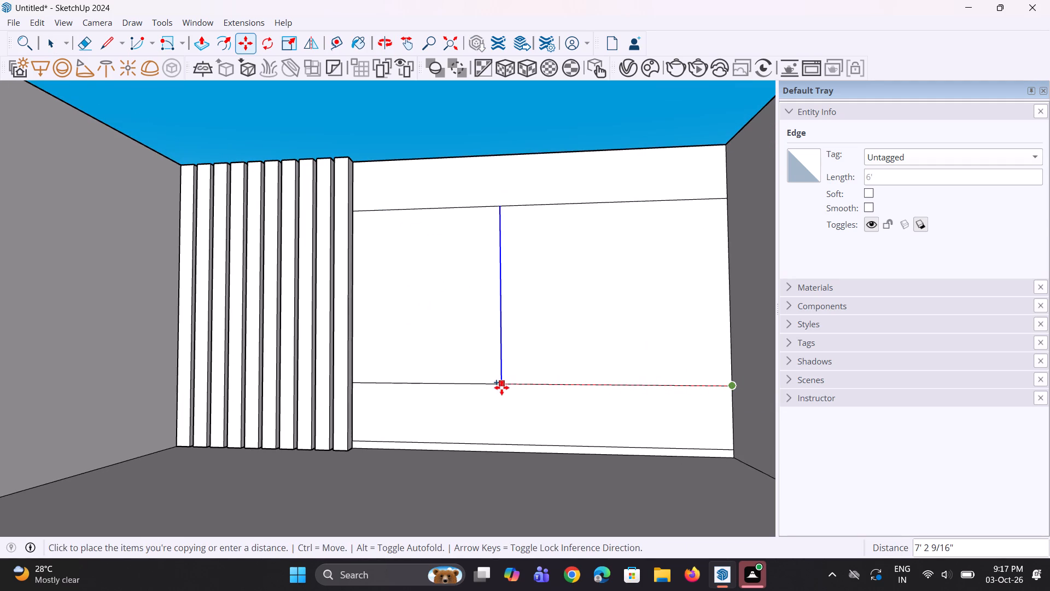
pyautogui.click(535, 387)
# Copy the new vertical divider line 9" back toward the side wall opposite the strips.
pyautogui.moveTo(543, 387); pyautogui.dragTo(567, 396, button='middle')
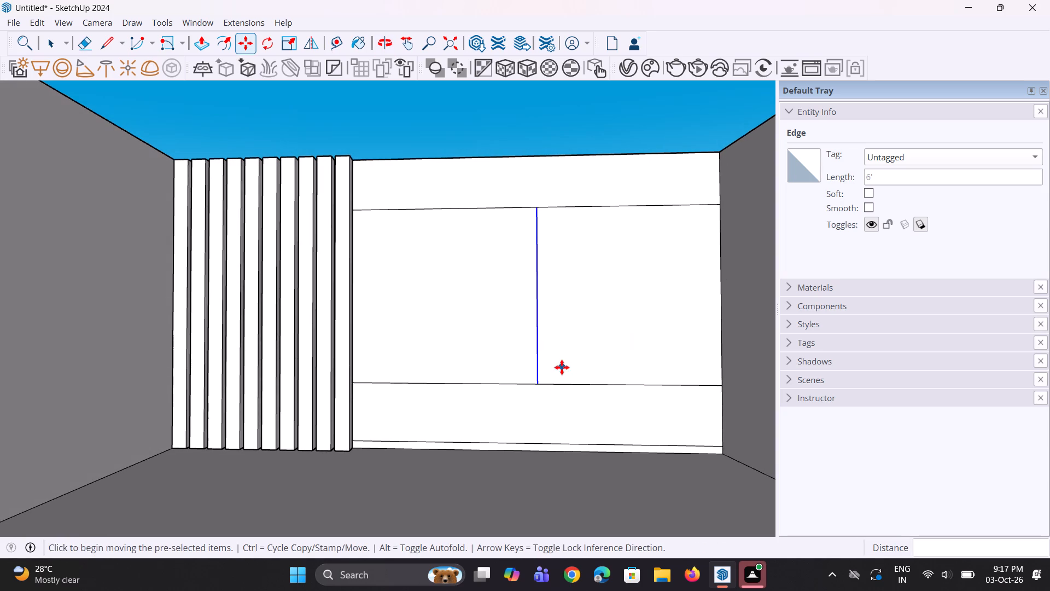
pyautogui.press('space')
pyautogui.press('space')
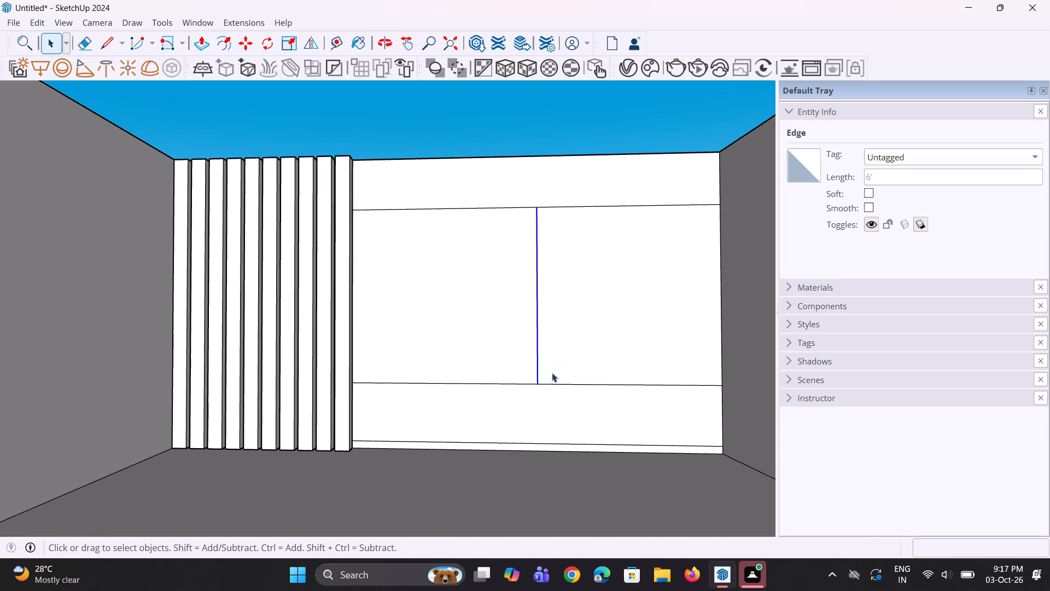
pyautogui.press('m')
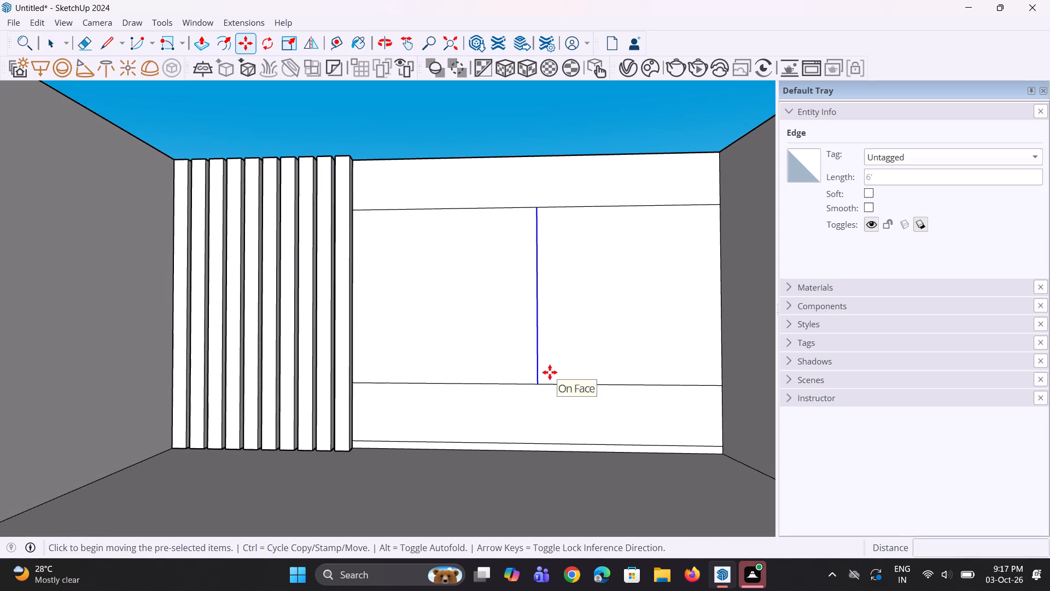
pyautogui.click(543, 384)
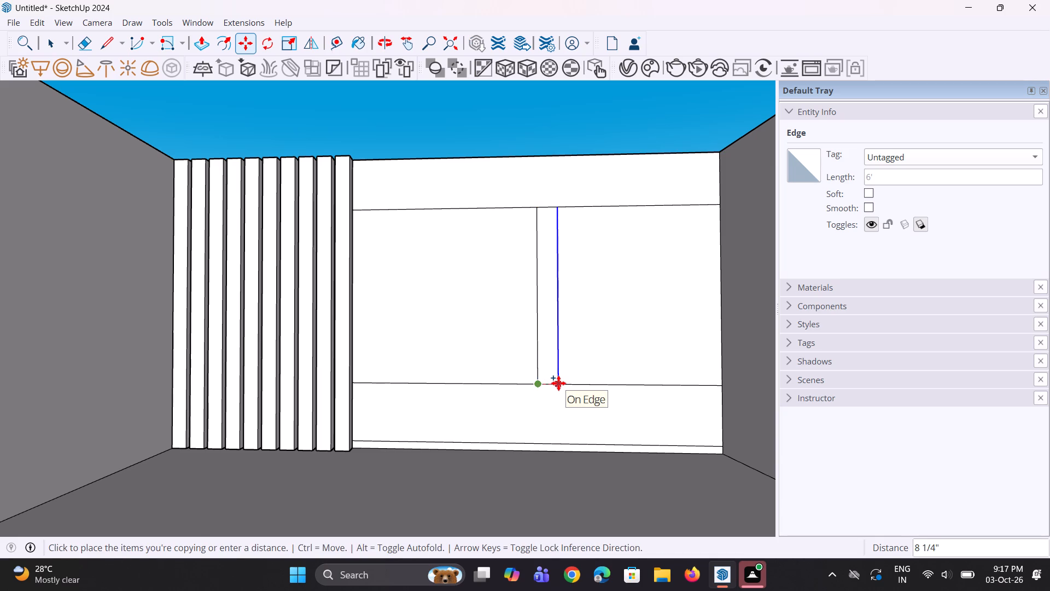
pyautogui.press('9')
pyautogui.hotkey('shift', '"')
pyautogui.press('Return')
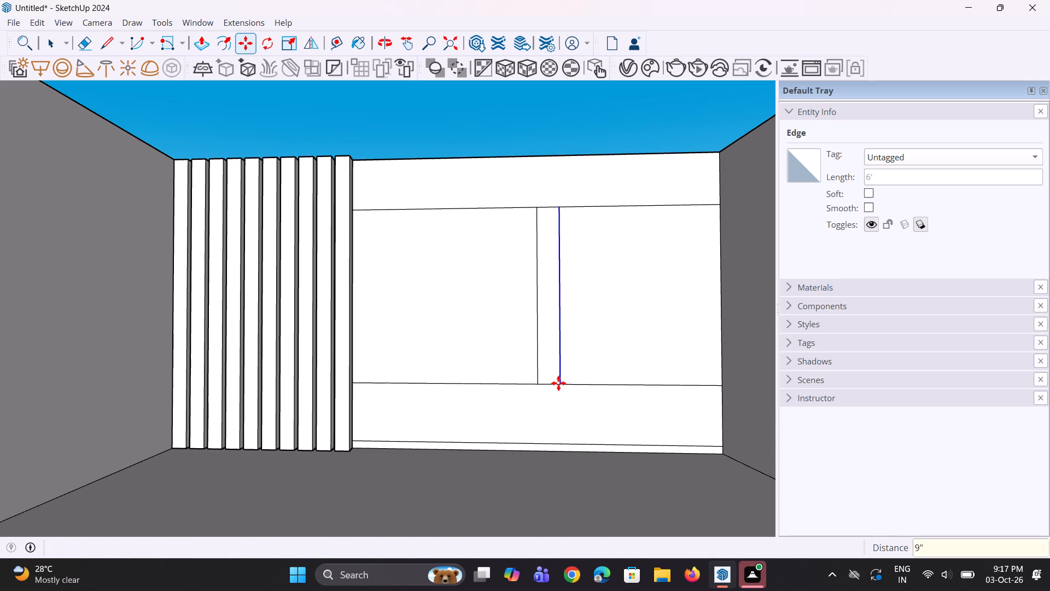
# Copy the second vertical divider line 2' further toward the side wall opposite the strips.
pyautogui.press('m')
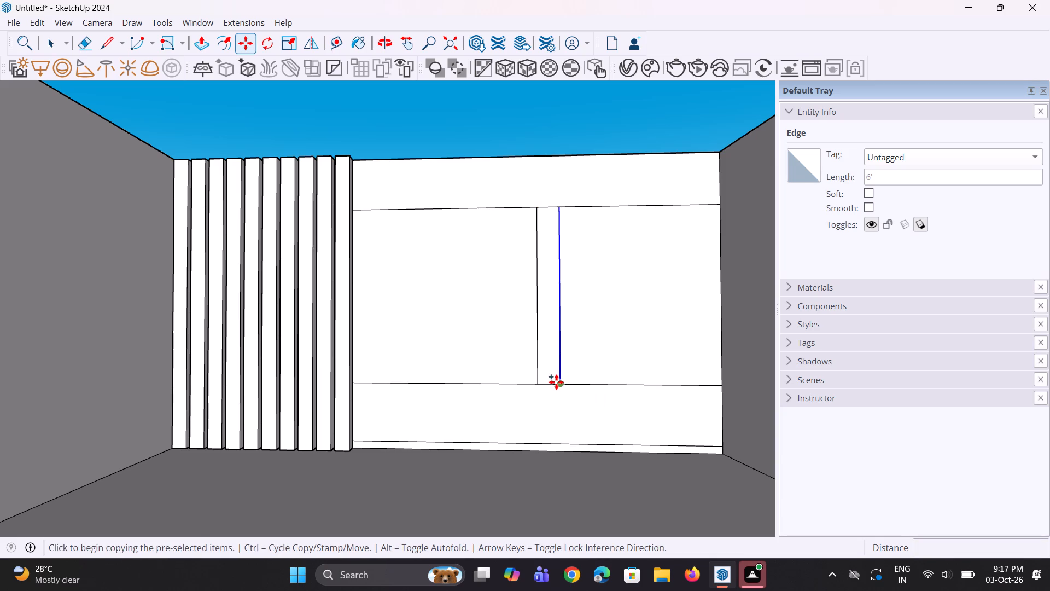
pyautogui.click(557, 383)
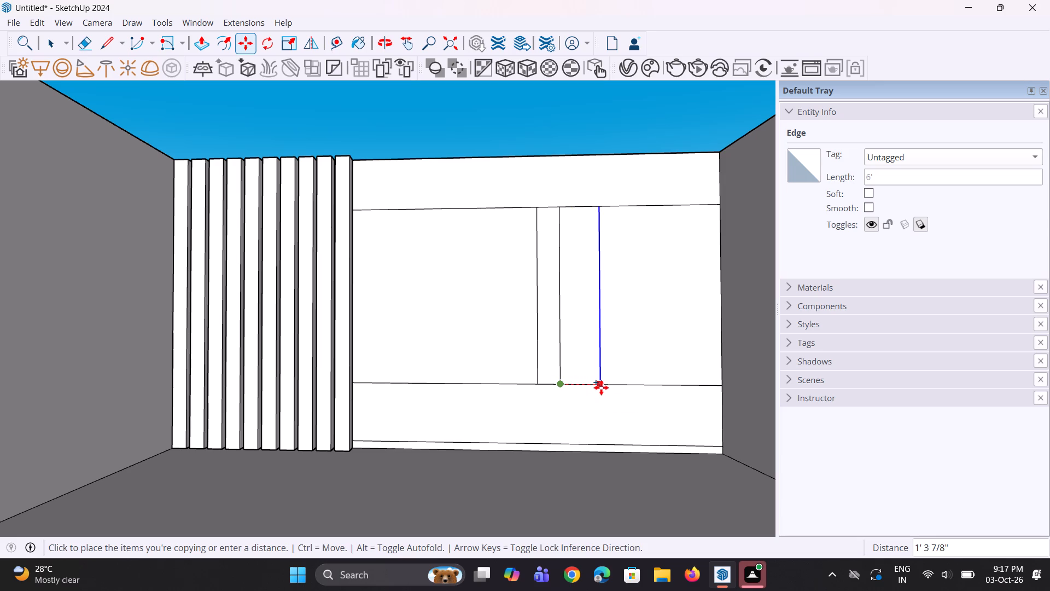
pyautogui.write("2'")
pyautogui.press('Return')
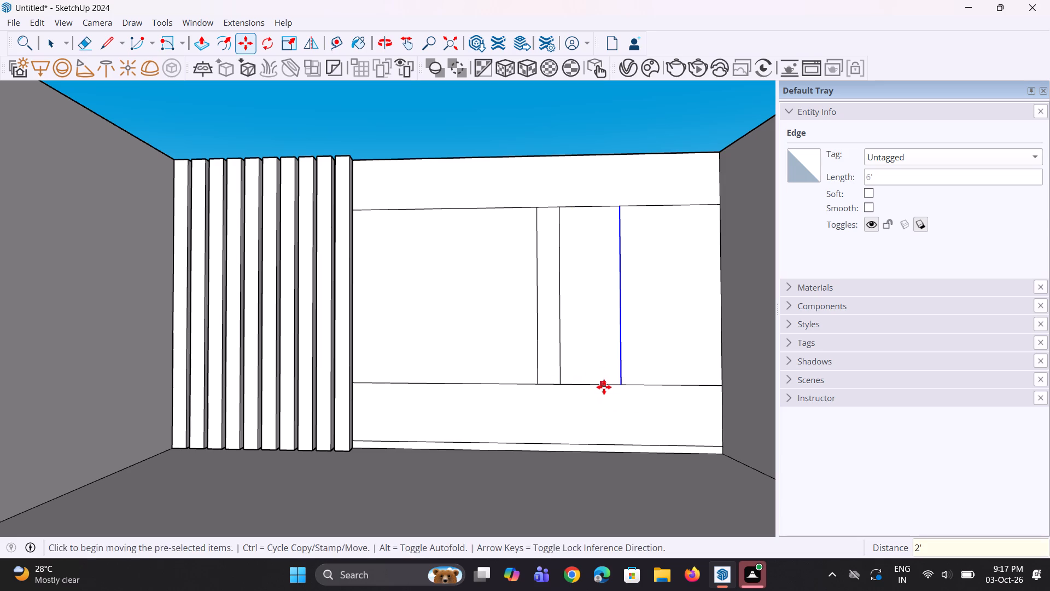
pyautogui.moveTo(597, 375); pyautogui.dragTo(572, 369, button='middle')
pyautogui.press('space')
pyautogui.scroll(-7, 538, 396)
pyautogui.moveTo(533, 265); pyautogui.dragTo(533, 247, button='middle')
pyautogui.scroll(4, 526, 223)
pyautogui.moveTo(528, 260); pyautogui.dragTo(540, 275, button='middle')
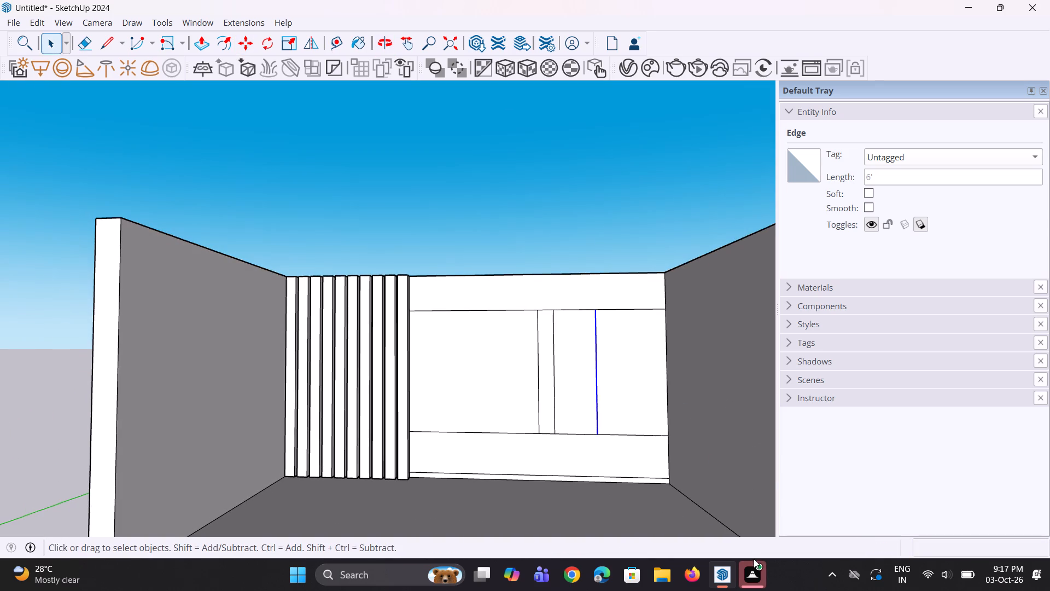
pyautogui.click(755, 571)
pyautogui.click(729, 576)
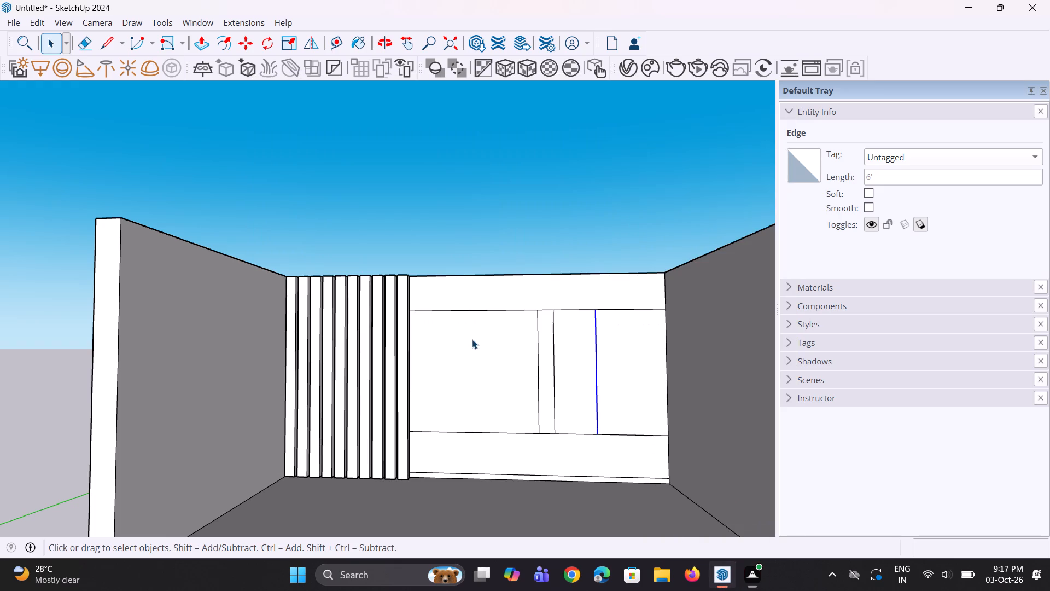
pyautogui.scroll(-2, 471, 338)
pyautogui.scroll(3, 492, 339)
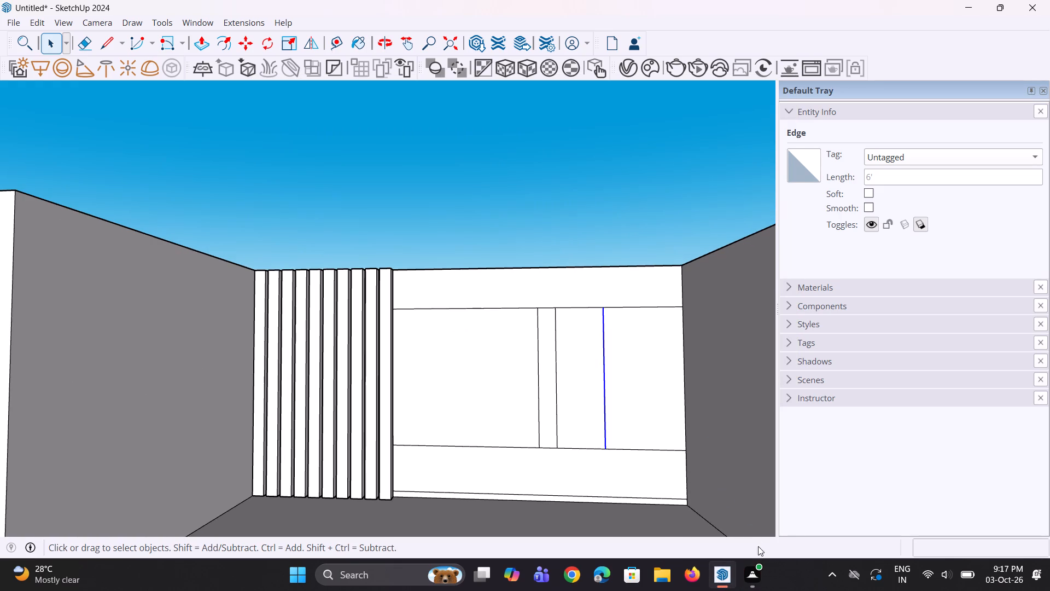
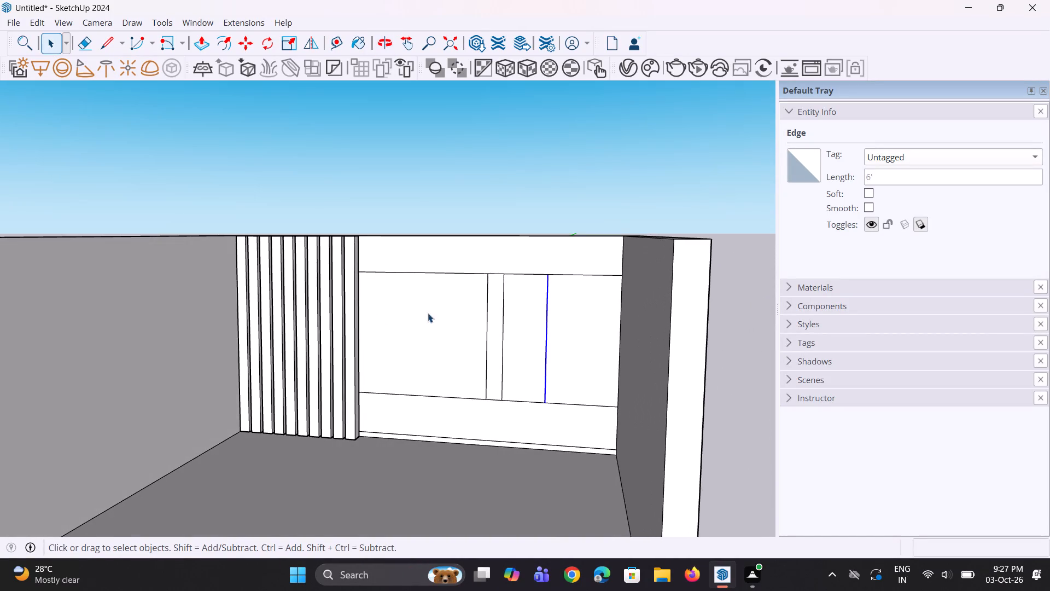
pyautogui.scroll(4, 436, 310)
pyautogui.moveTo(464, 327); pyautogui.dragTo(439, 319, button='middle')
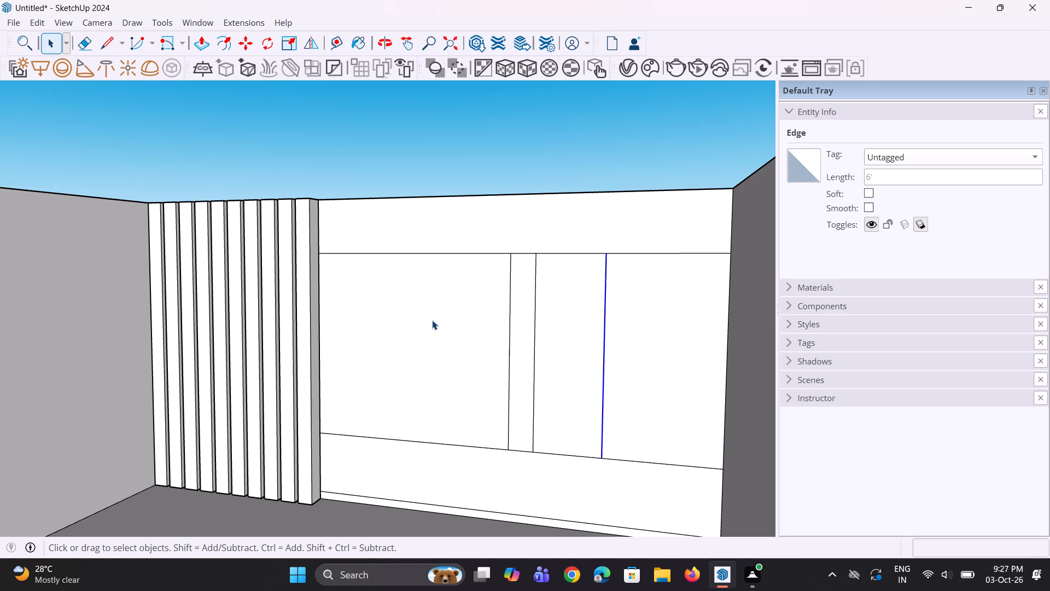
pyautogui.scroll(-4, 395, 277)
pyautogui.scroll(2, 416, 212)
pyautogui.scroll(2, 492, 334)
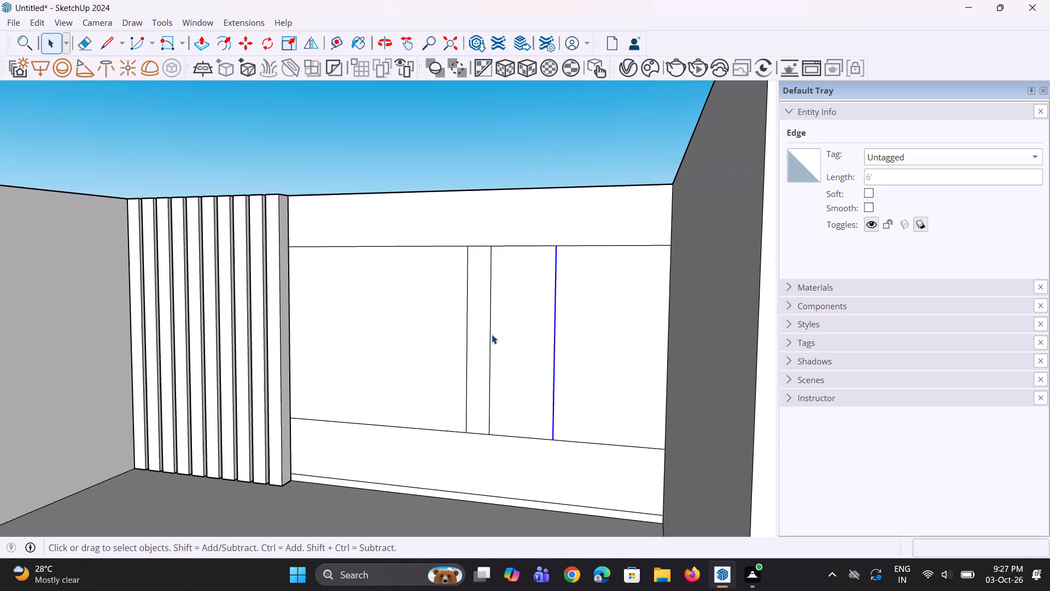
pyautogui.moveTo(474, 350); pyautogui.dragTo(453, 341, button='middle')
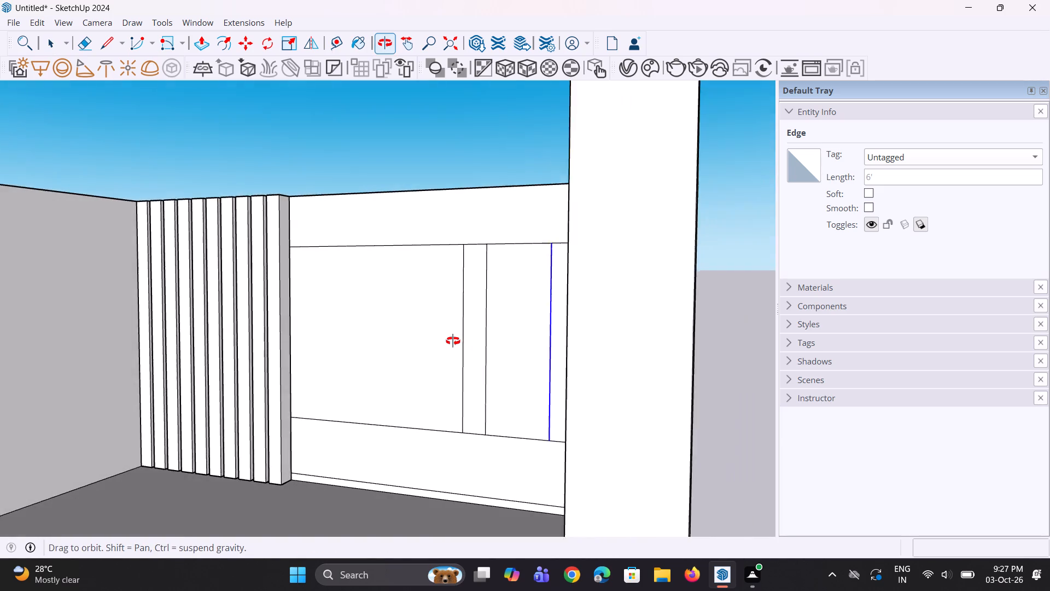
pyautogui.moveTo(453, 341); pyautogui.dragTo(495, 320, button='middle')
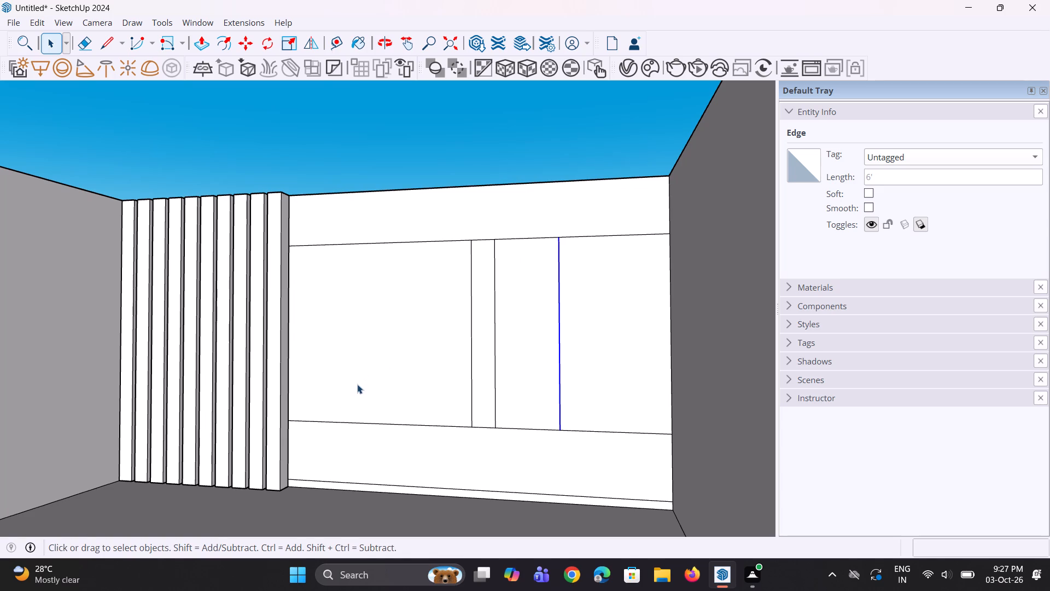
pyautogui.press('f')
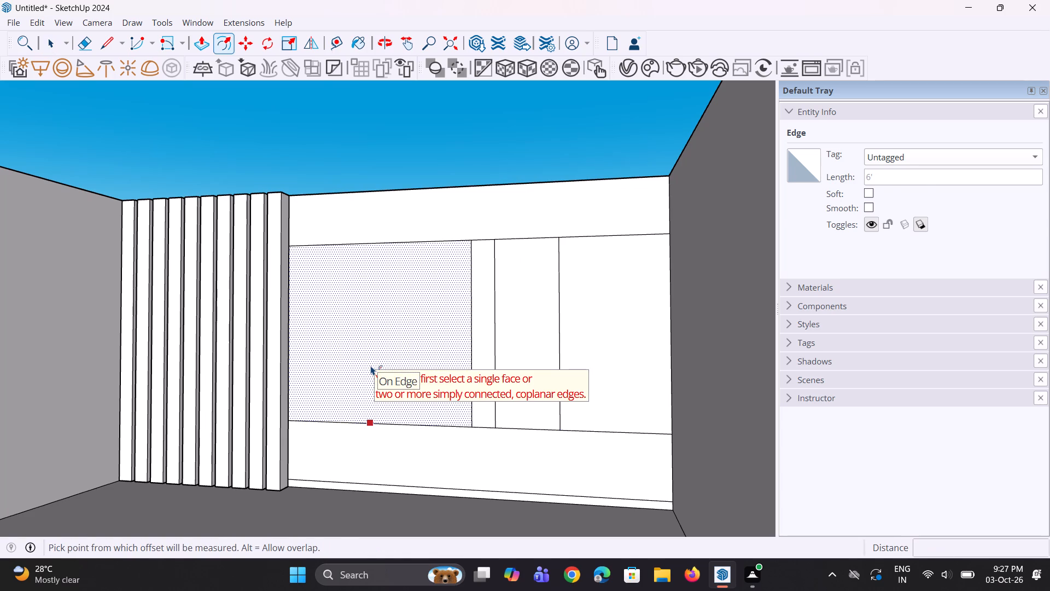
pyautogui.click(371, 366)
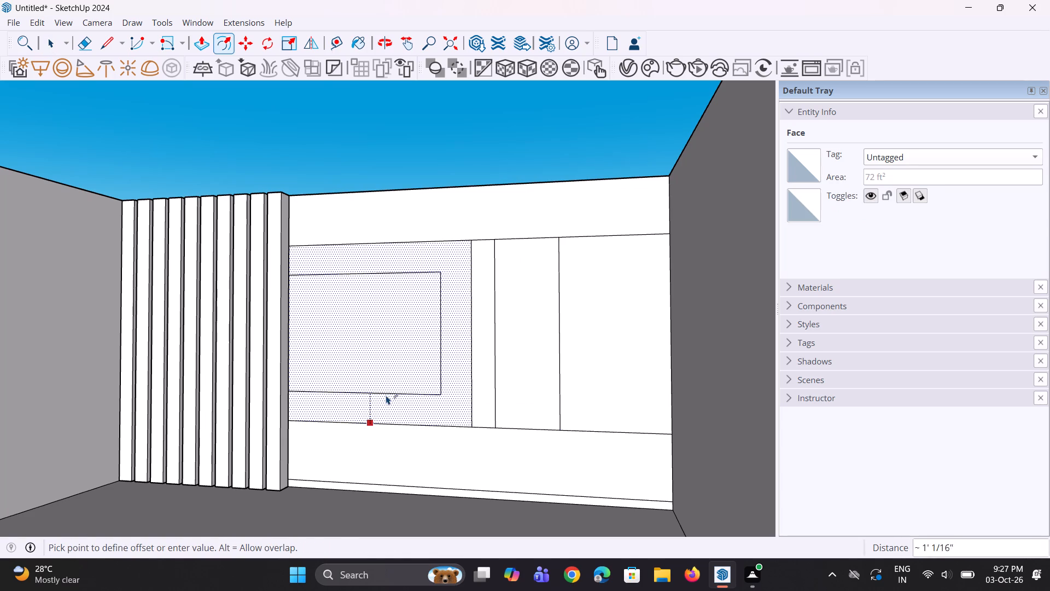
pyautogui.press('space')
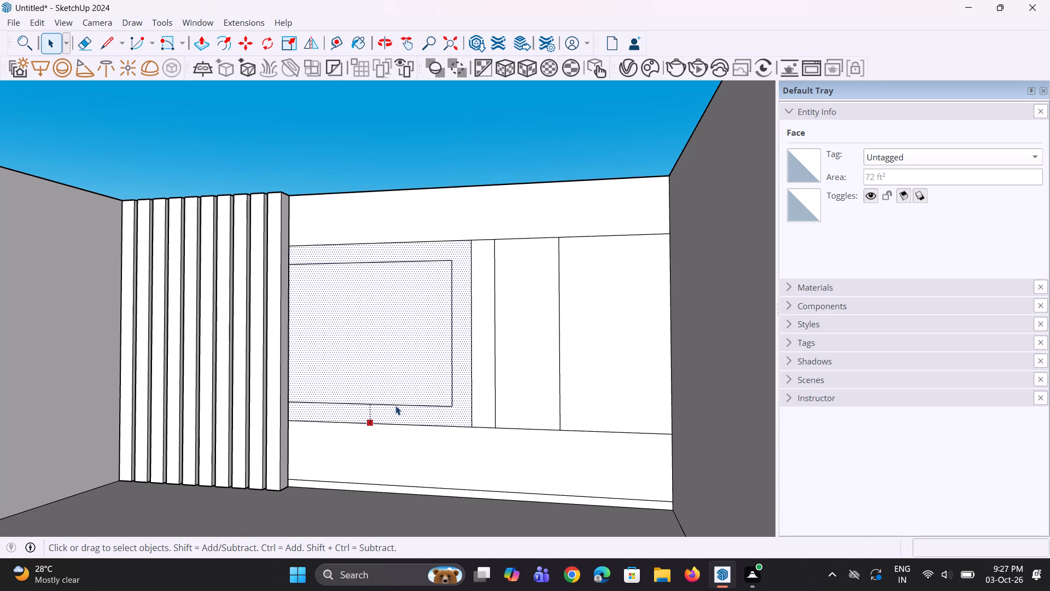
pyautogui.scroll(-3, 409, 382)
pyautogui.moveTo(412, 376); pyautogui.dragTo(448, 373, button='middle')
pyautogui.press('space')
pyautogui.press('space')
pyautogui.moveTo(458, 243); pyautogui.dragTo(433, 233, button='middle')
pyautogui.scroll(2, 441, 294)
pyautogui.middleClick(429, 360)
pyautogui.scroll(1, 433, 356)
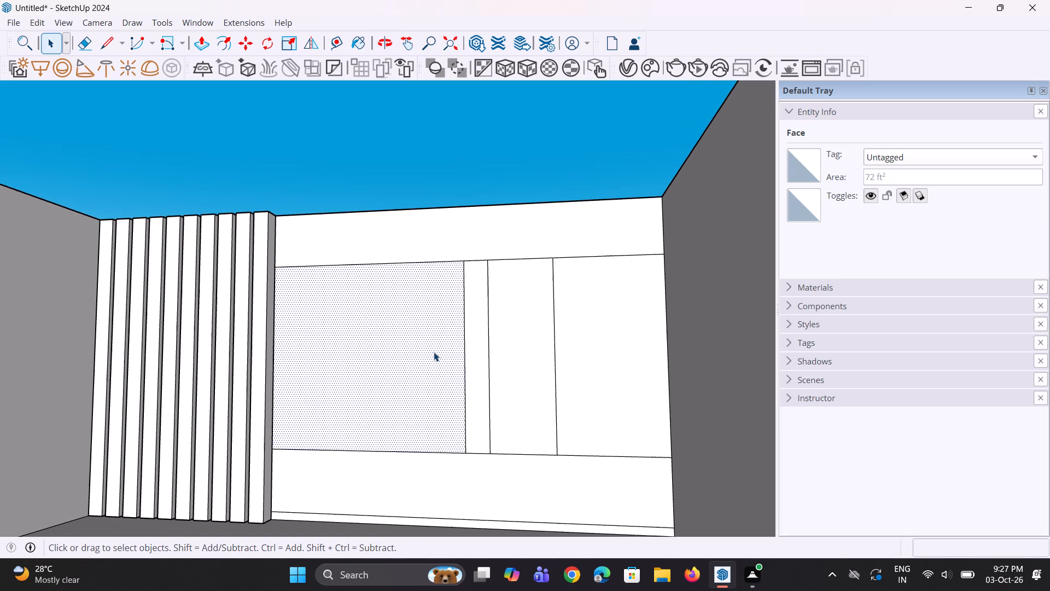
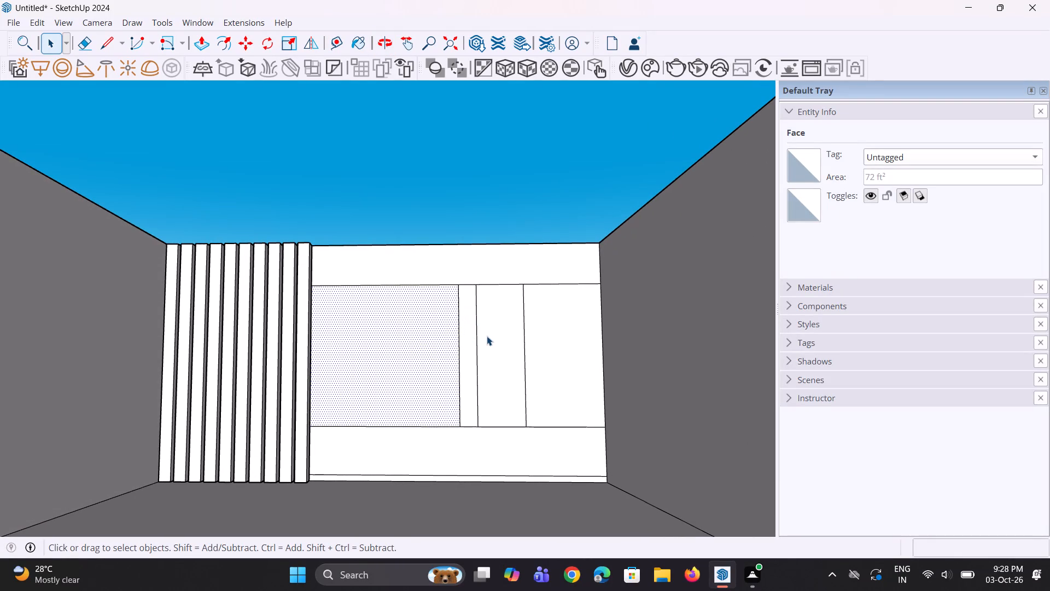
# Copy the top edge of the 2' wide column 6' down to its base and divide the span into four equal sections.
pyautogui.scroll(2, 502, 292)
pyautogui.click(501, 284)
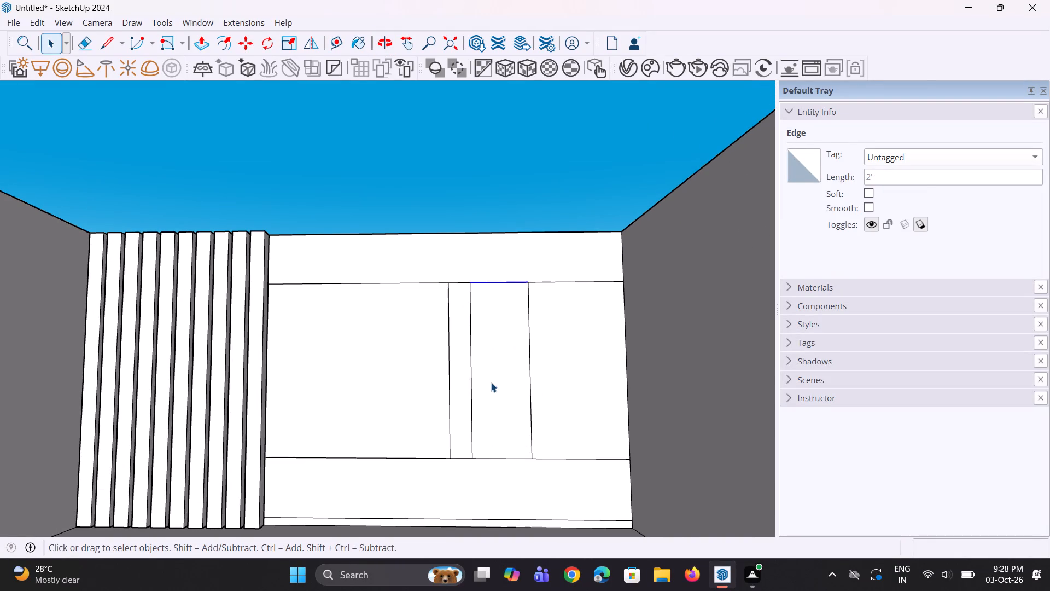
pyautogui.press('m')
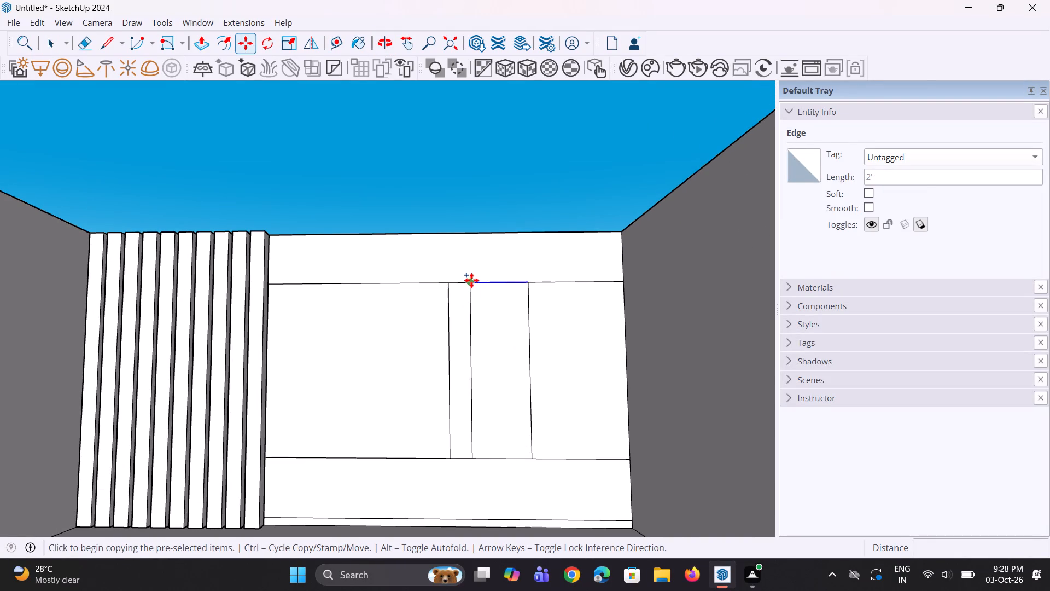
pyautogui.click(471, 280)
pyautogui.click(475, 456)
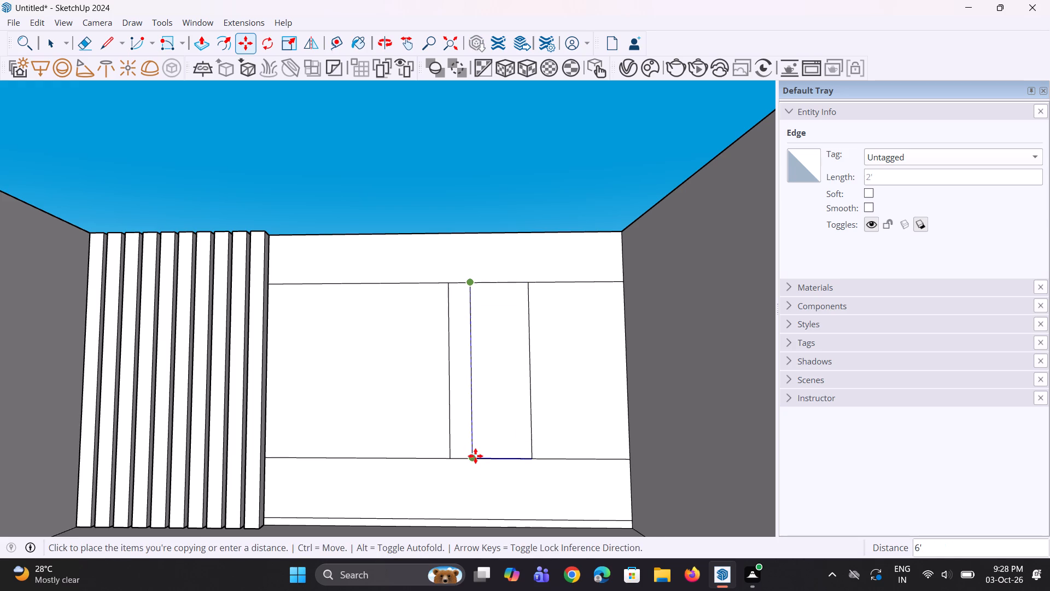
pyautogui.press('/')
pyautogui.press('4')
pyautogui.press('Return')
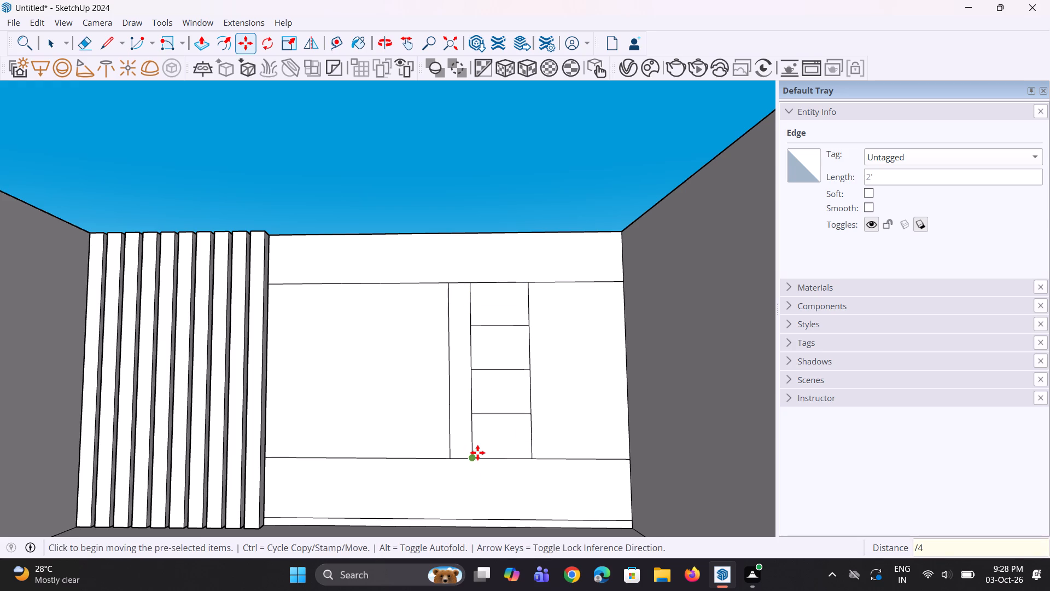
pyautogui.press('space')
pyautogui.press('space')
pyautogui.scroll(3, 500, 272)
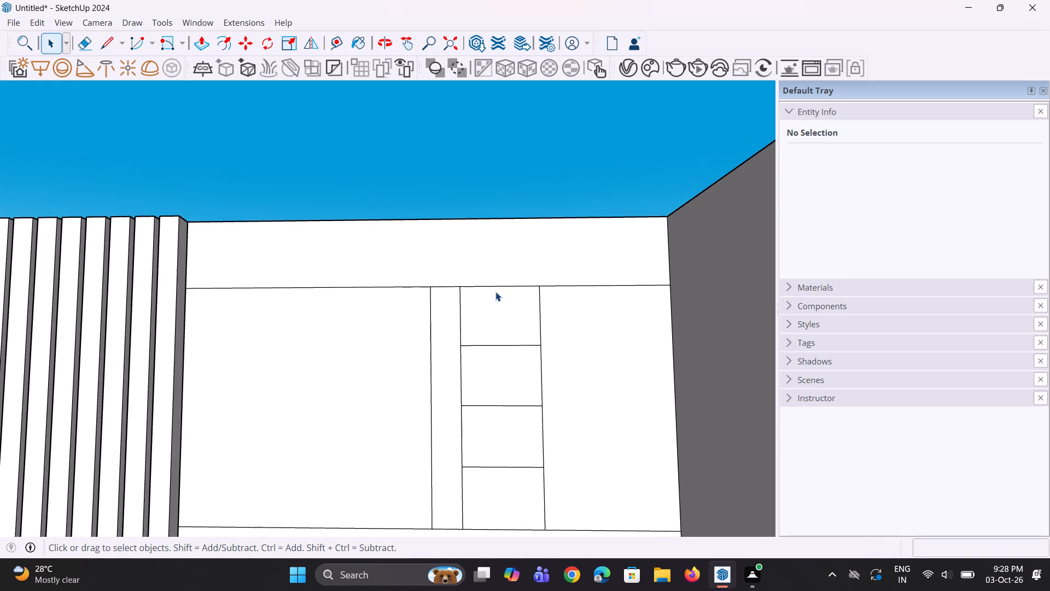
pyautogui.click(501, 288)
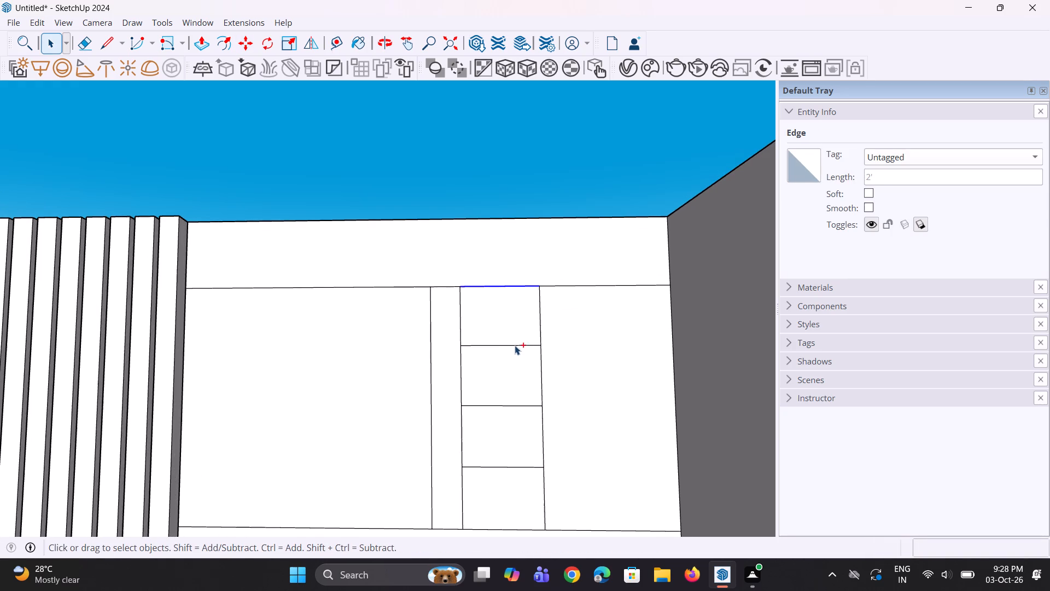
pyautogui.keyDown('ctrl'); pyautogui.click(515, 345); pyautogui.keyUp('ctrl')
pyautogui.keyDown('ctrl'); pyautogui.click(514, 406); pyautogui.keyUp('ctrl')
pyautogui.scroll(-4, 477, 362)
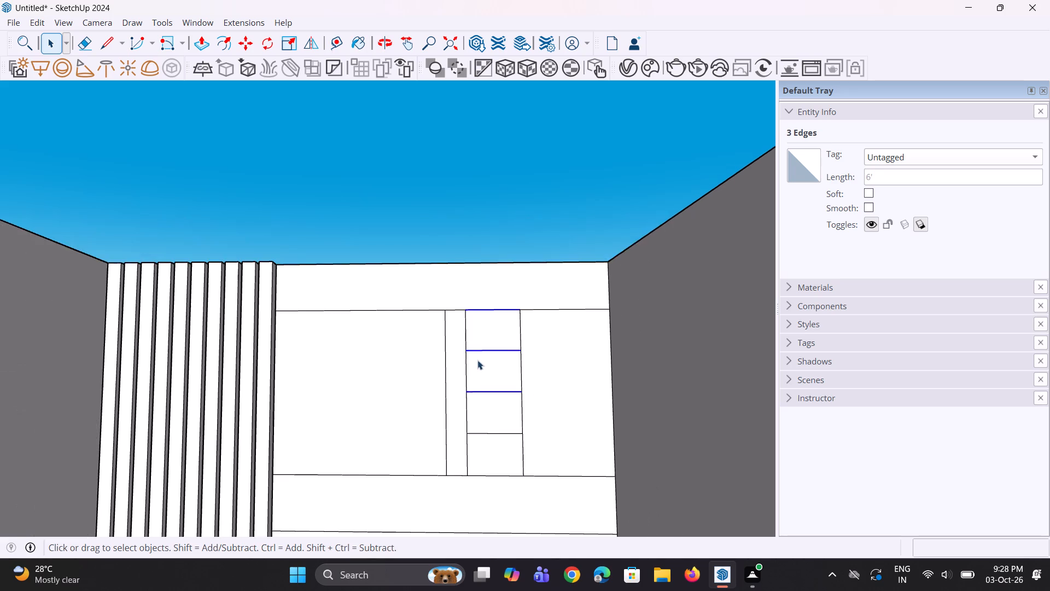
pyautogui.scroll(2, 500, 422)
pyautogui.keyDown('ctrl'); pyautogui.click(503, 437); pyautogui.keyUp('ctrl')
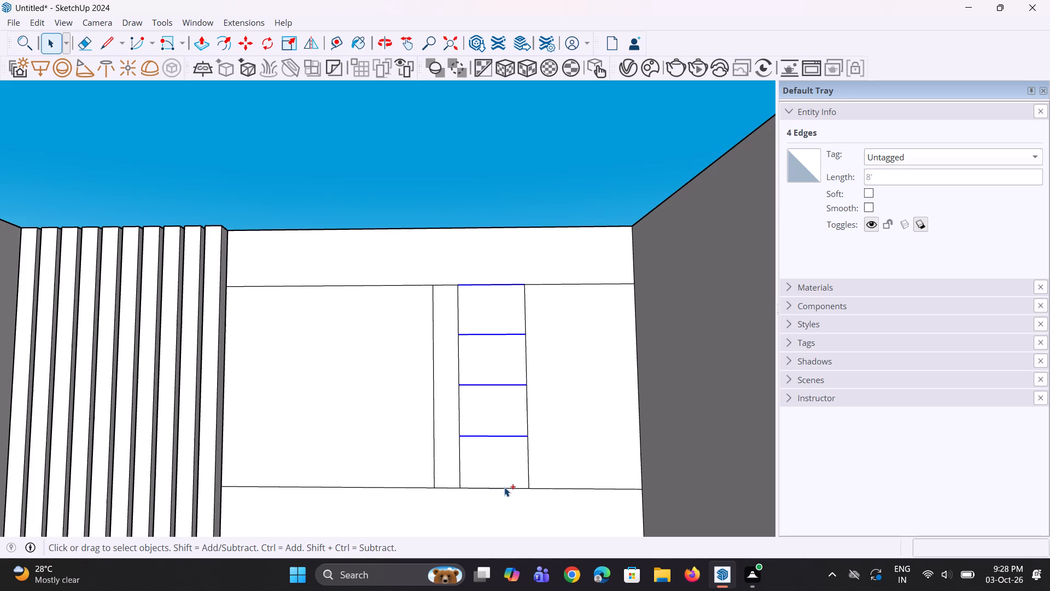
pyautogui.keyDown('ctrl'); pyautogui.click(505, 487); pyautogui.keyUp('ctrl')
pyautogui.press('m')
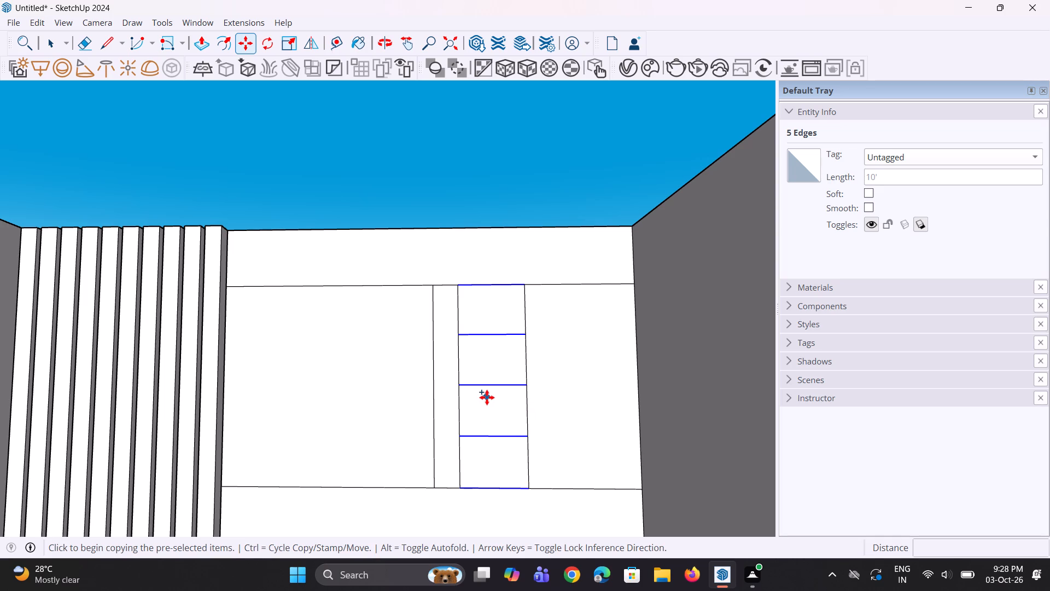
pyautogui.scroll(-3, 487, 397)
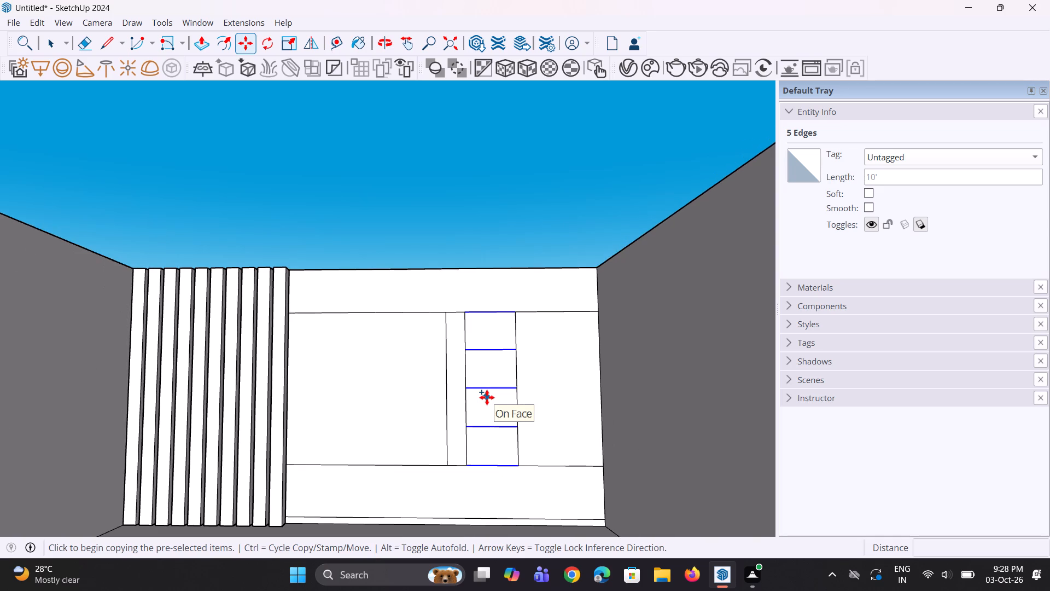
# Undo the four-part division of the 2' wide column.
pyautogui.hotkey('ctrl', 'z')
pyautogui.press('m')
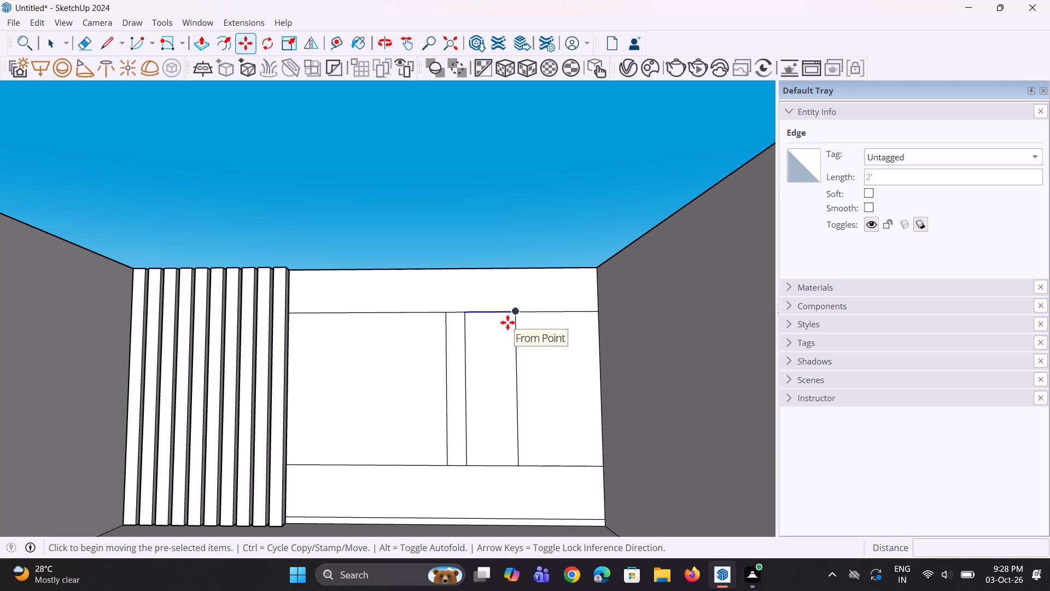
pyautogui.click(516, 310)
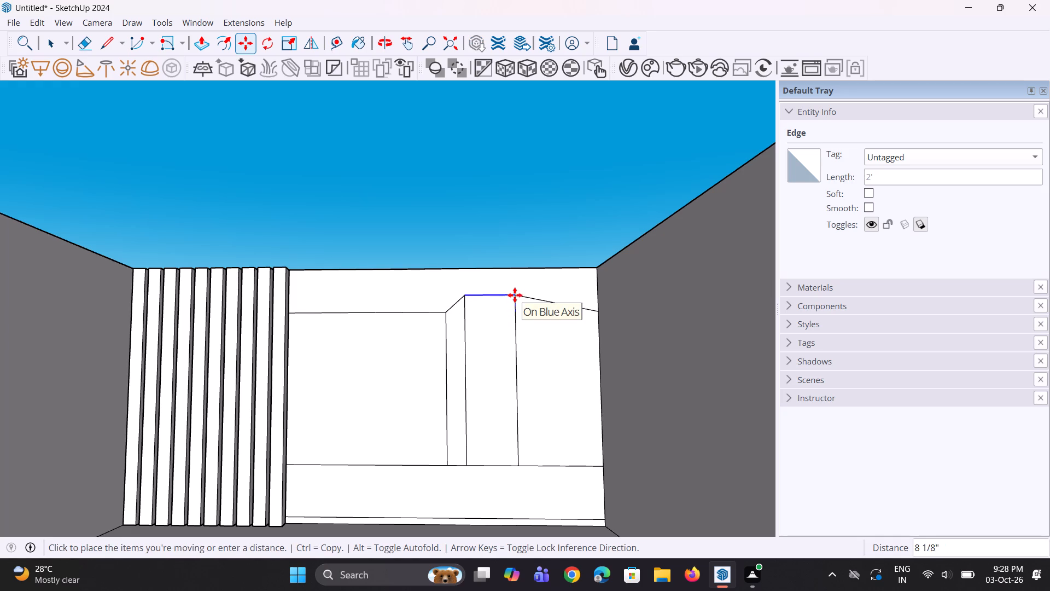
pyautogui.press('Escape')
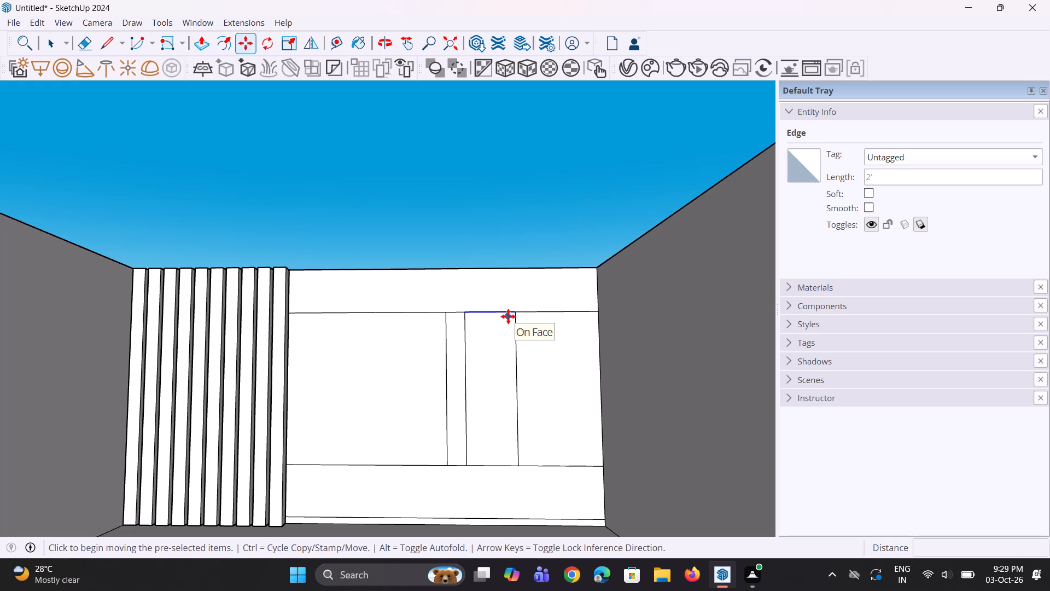
# Undo the two vertical lines that form the 2' wide column beside the large panel on the back wall.
pyautogui.hotkey('ctrl', 'z')
pyautogui.hotkey('ctrl', 'z')
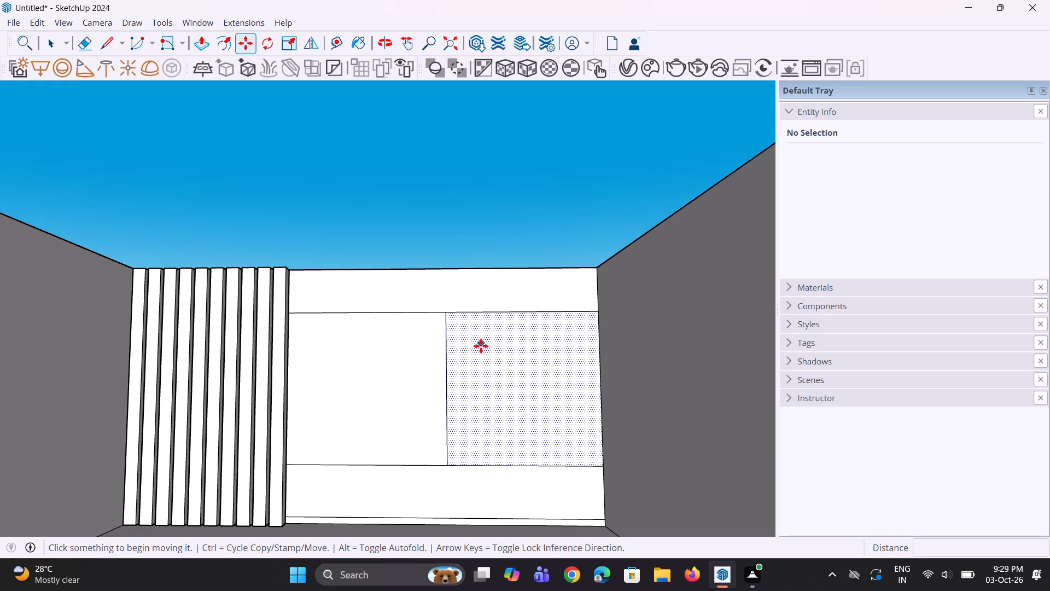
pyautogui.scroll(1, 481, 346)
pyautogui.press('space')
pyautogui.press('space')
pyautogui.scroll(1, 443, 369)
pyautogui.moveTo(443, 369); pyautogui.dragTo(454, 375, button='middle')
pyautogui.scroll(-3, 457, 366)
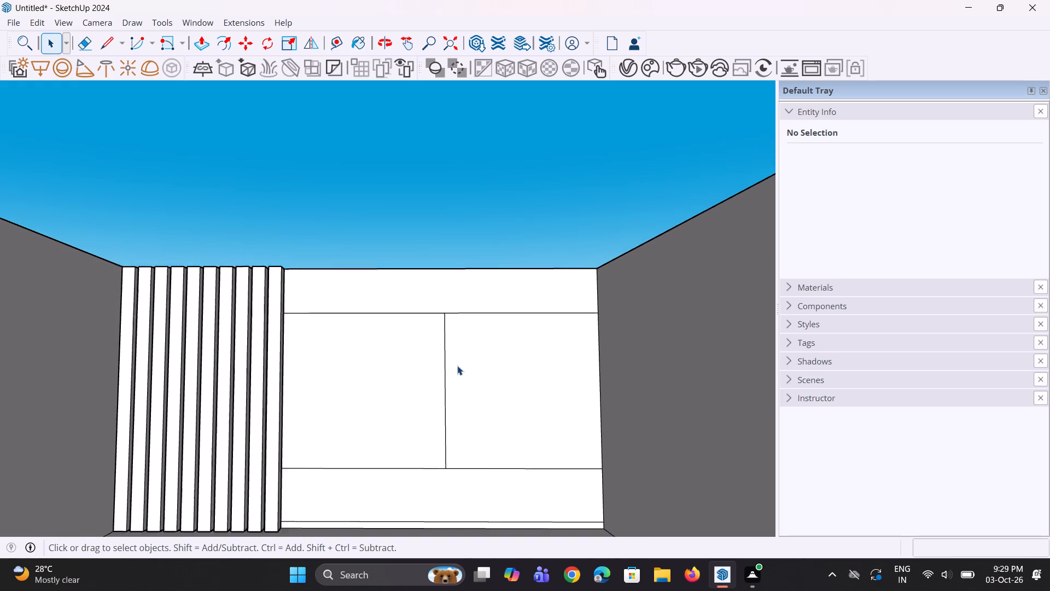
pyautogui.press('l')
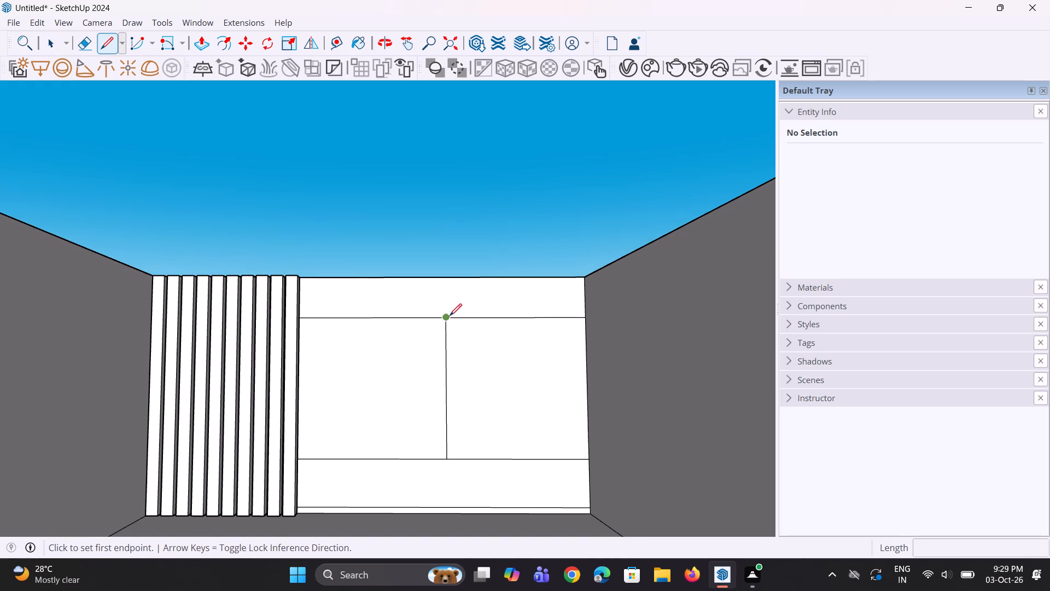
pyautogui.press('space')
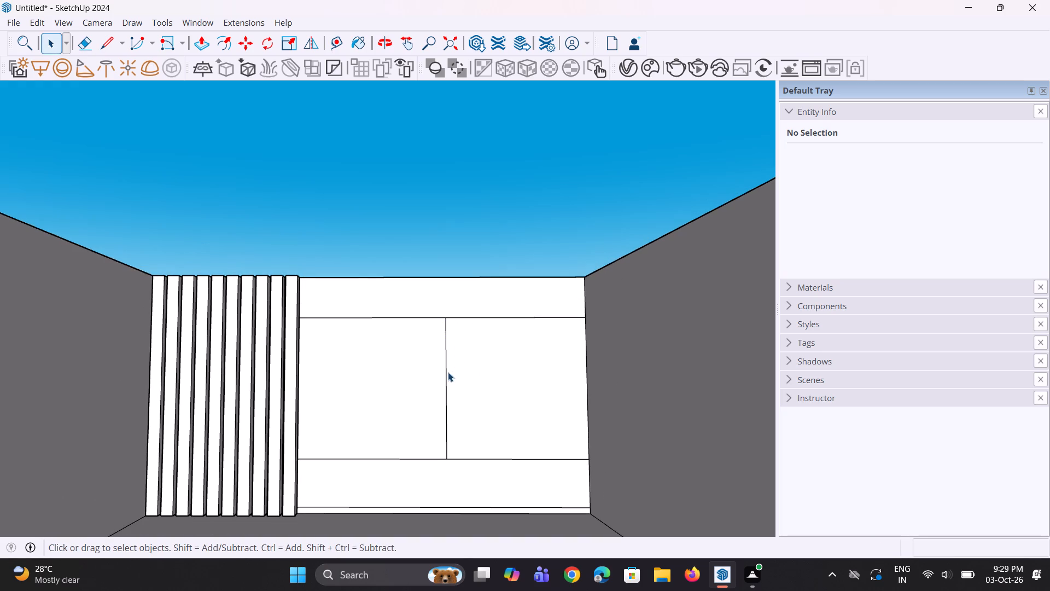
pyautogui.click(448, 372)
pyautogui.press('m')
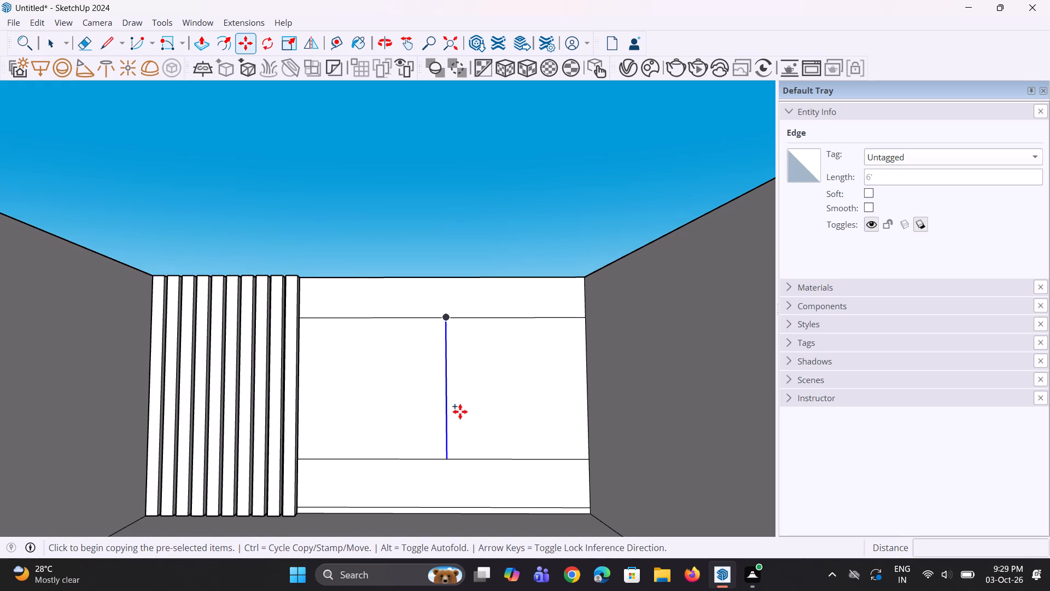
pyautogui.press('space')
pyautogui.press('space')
# Erase the upper and lower horizontal lines between the large panel and the right side wall.
pyautogui.press('e')
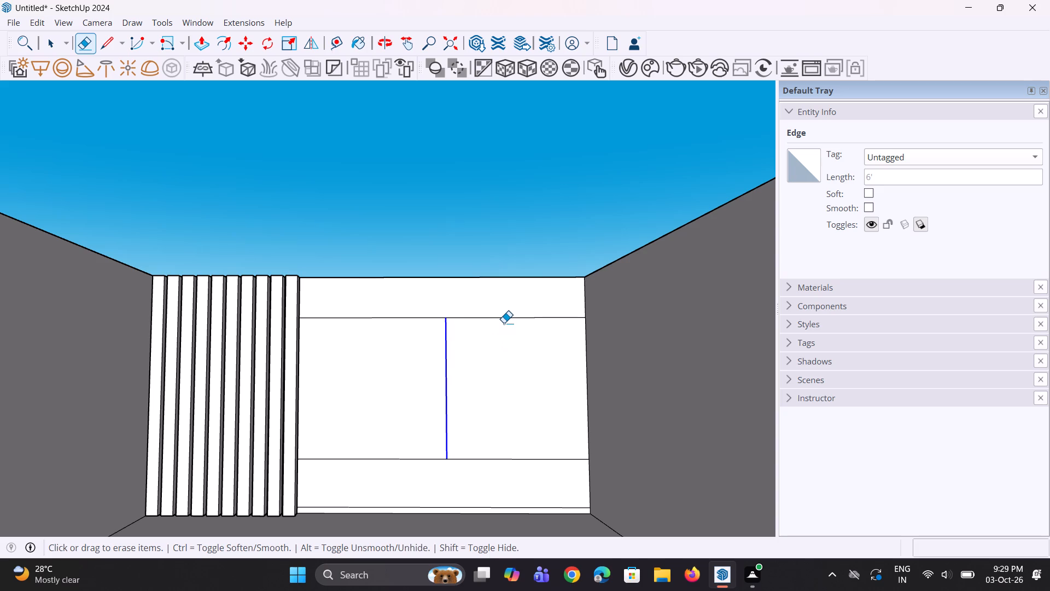
pyautogui.click(504, 323)
pyautogui.click(508, 317)
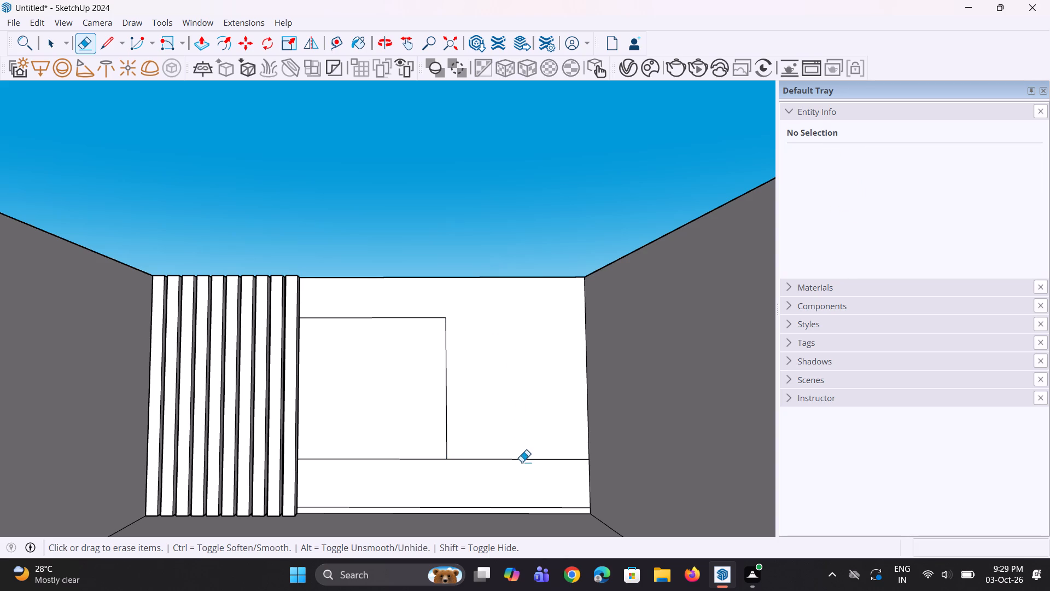
pyautogui.click(522, 460)
pyautogui.press('space')
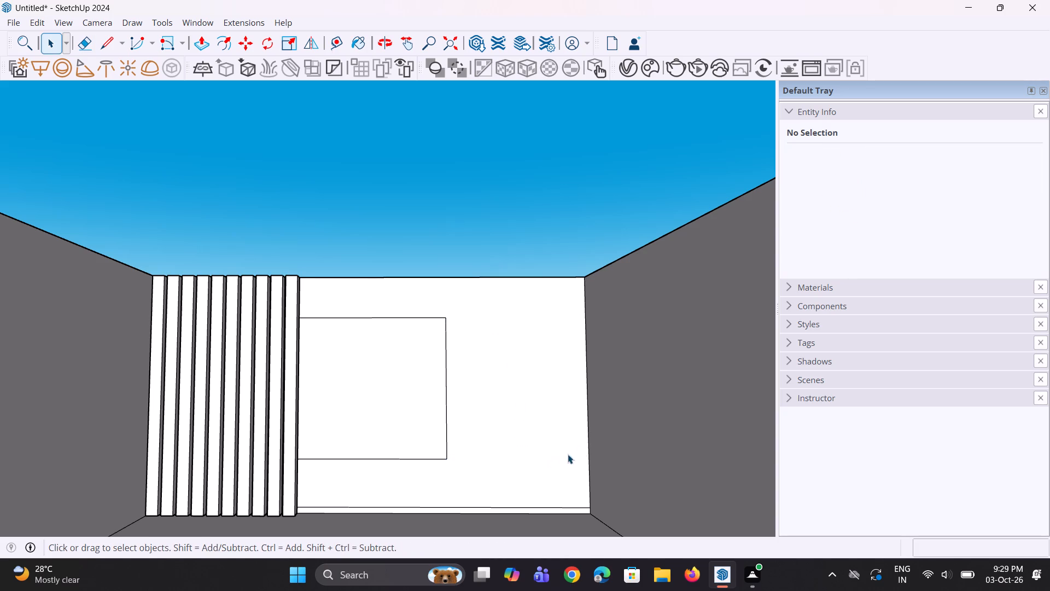
# Copy the back wall's right vertical edge about 4' 8" along the wall toward the large panel.
pyautogui.click(588, 454)
pyautogui.press('m')
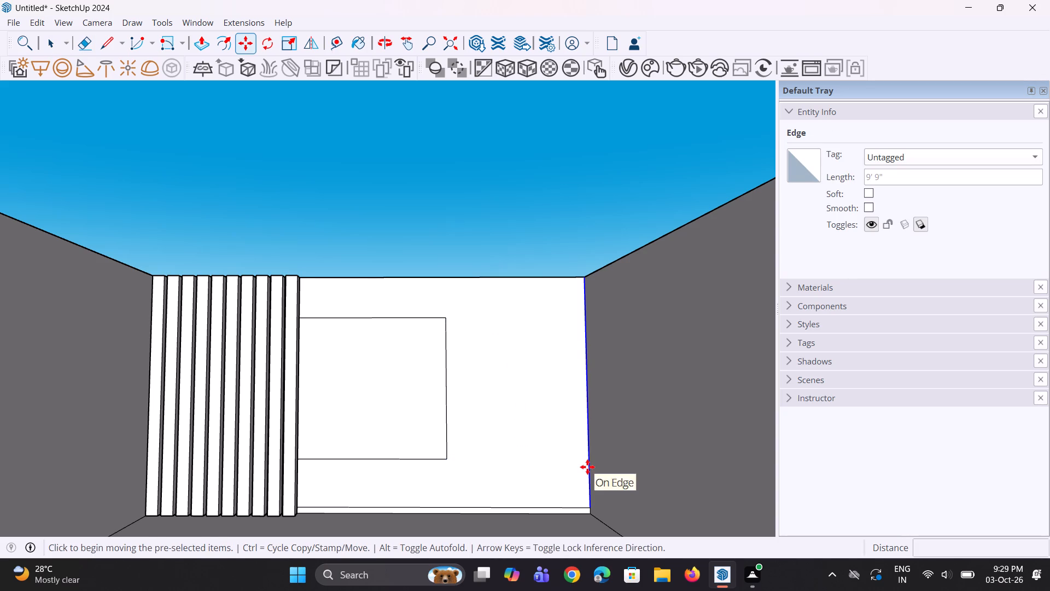
pyautogui.click(592, 506)
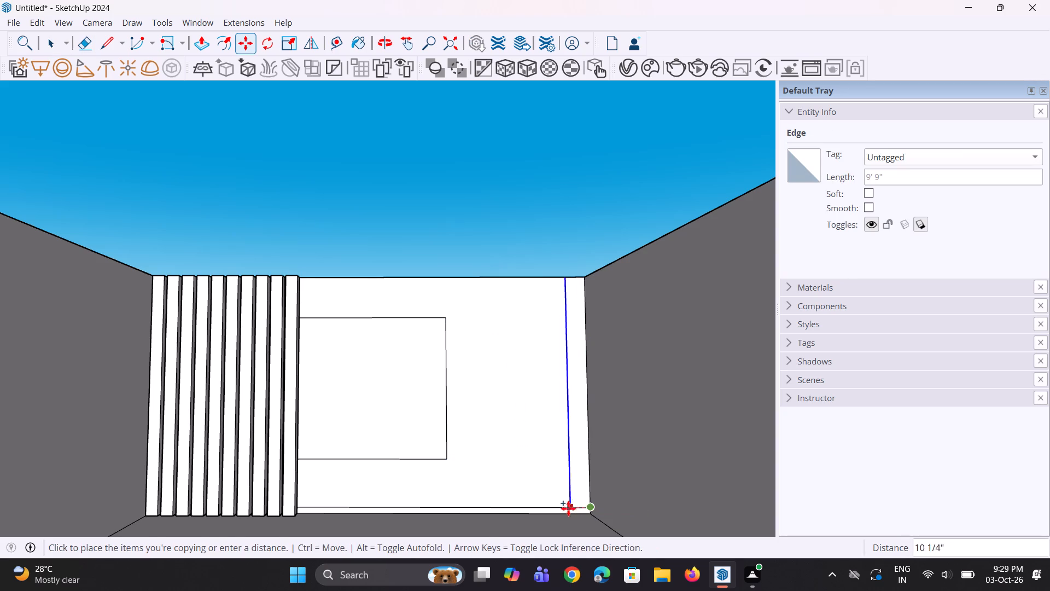
pyautogui.click(476, 501)
# Copy the new full-height vertical line 2' toward the right side wall to outline a tall column.
pyautogui.press('m')
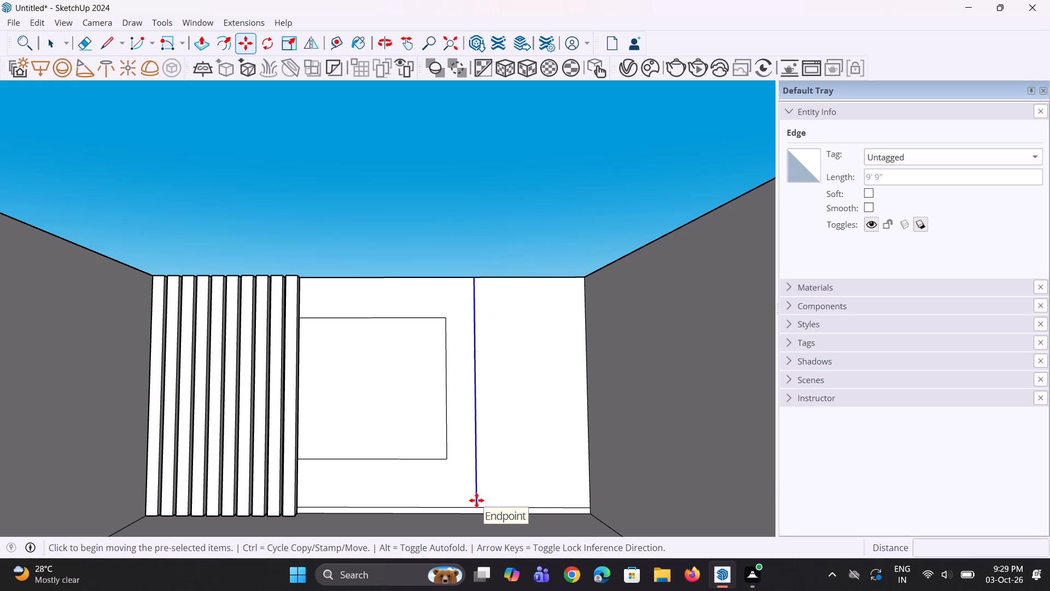
pyautogui.click(479, 505)
pyautogui.write("2'")
pyautogui.press('Return')
pyautogui.press('space')
pyautogui.press('space')
pyautogui.scroll(1, 525, 501)
pyautogui.moveTo(525, 501); pyautogui.dragTo(509, 501, button='middle')
pyautogui.scroll(-2, 508, 478)
pyautogui.scroll(1, 497, 320)
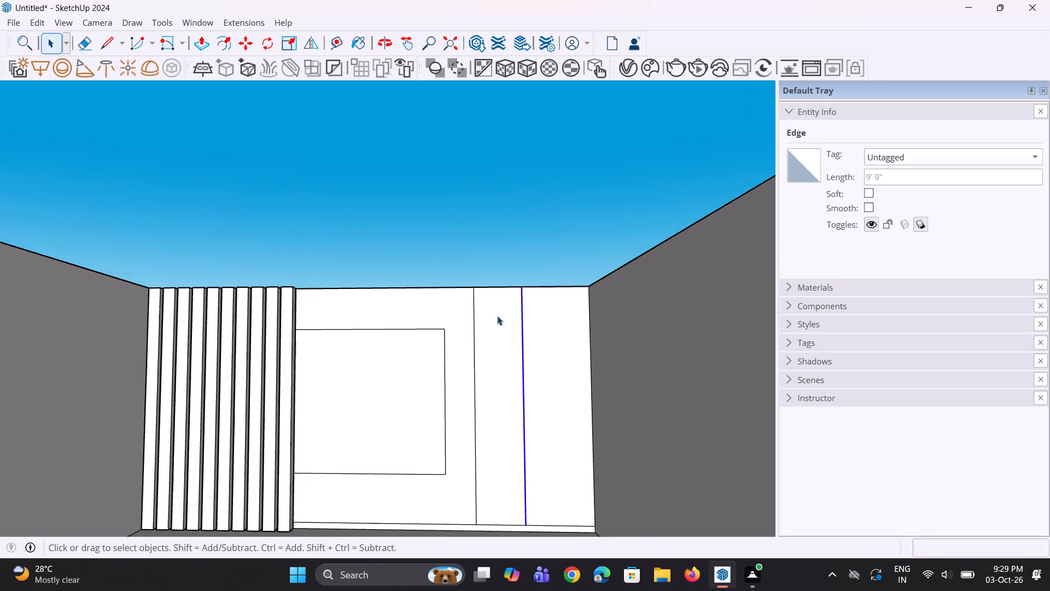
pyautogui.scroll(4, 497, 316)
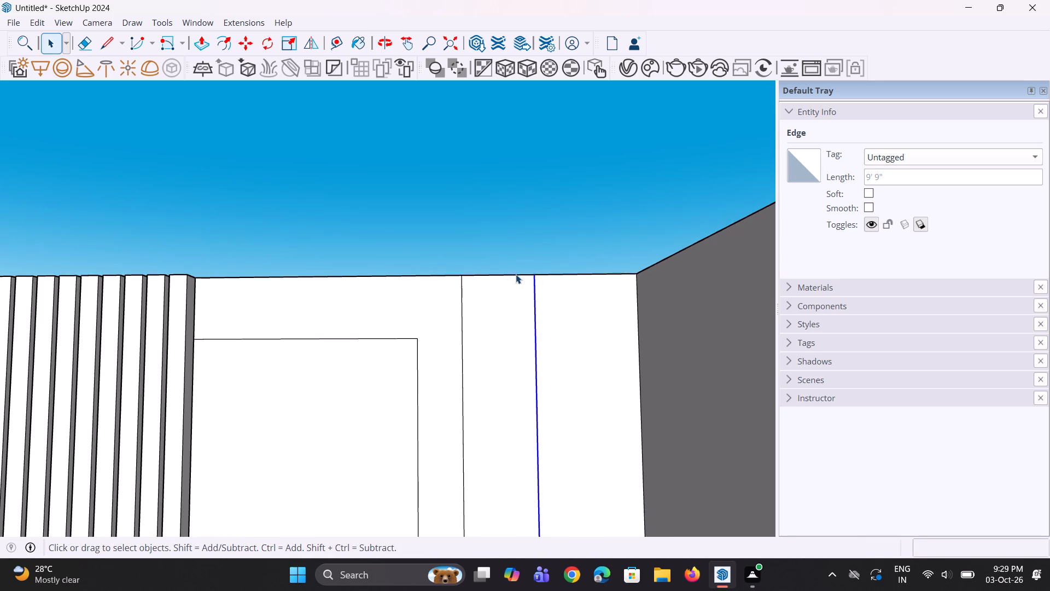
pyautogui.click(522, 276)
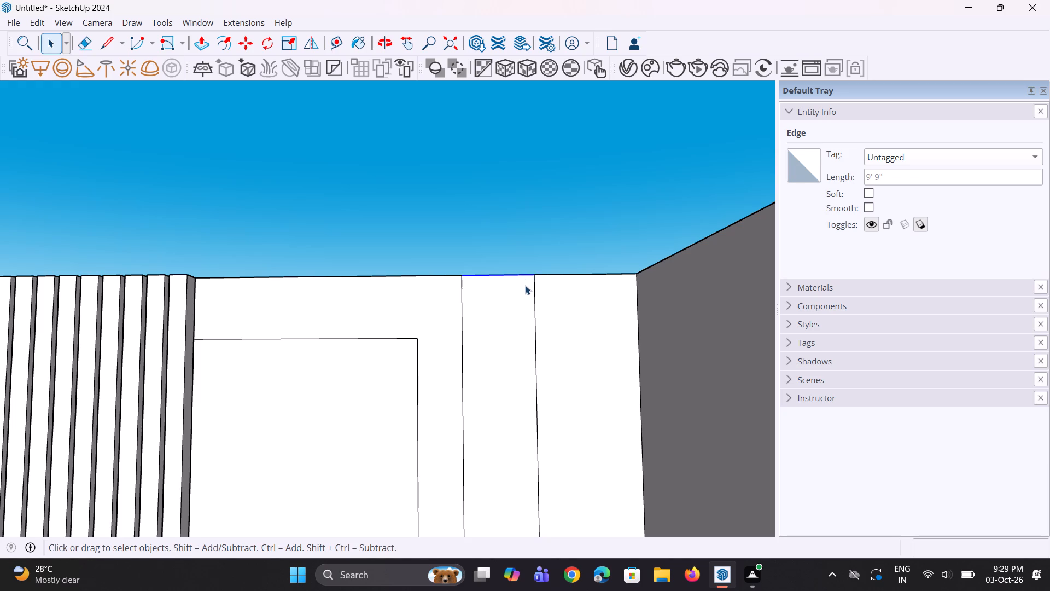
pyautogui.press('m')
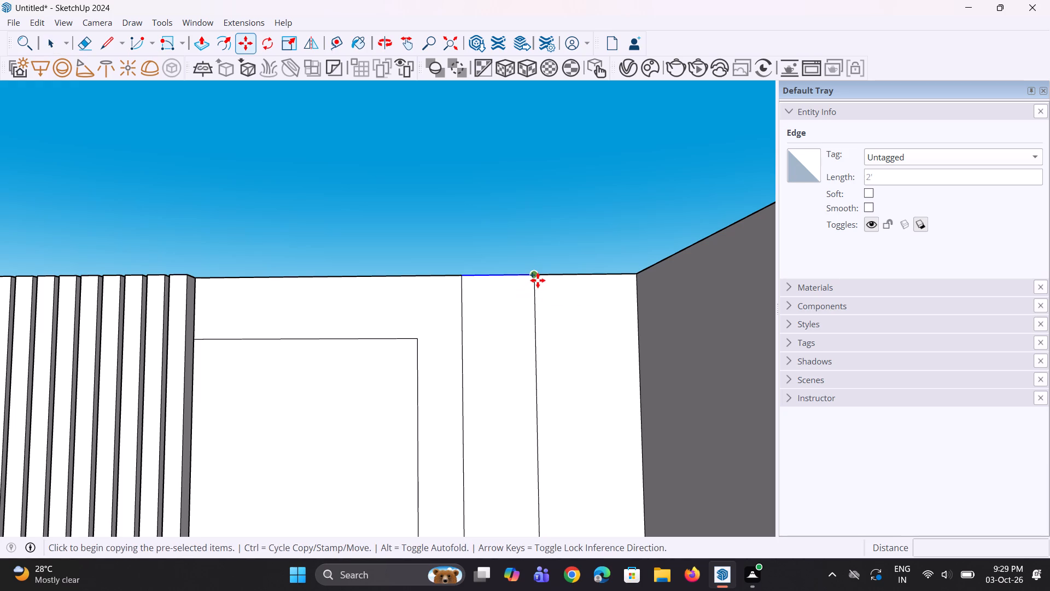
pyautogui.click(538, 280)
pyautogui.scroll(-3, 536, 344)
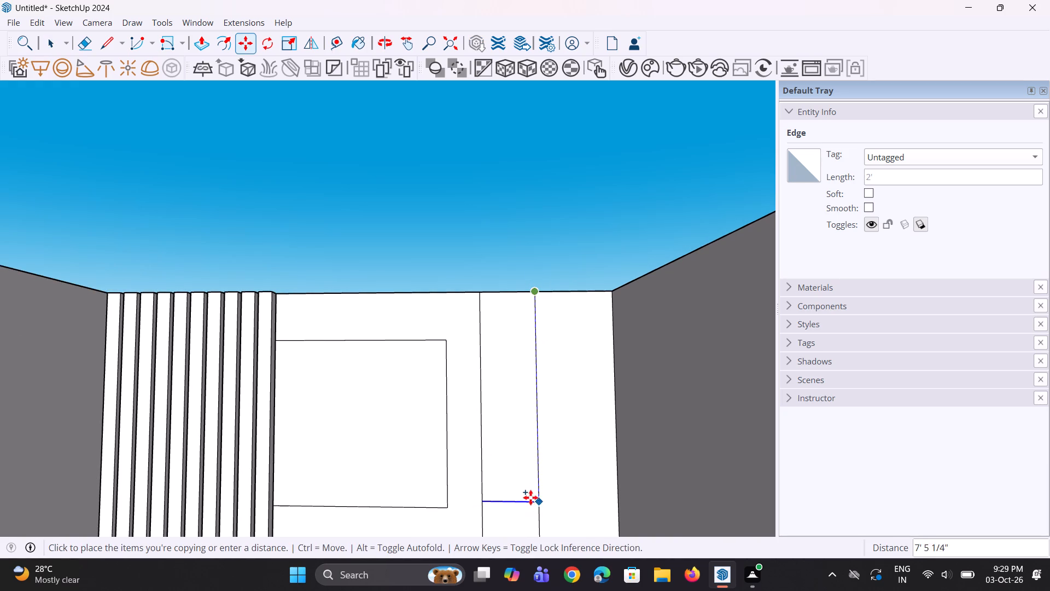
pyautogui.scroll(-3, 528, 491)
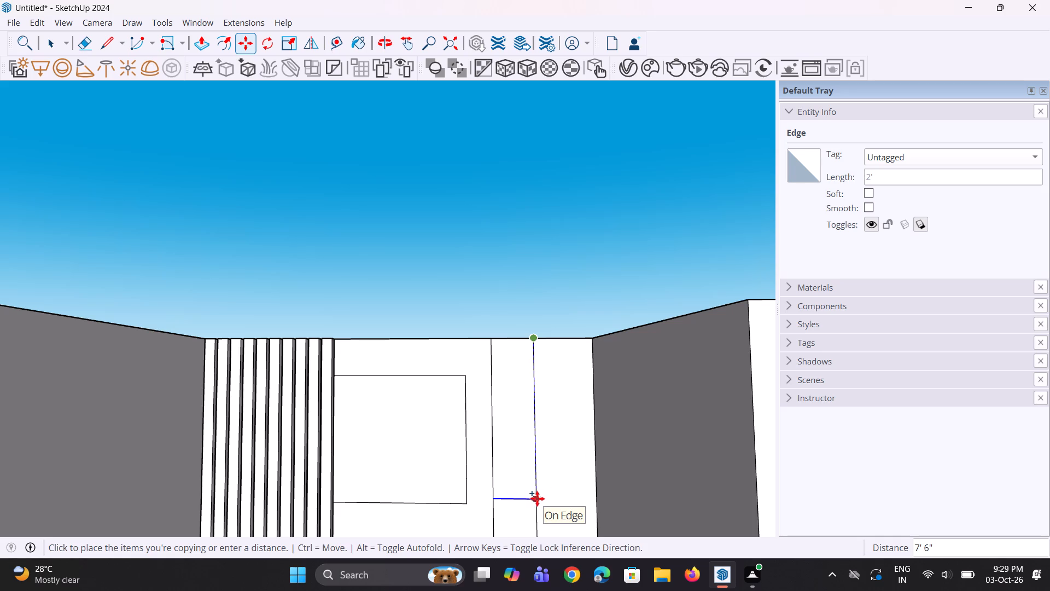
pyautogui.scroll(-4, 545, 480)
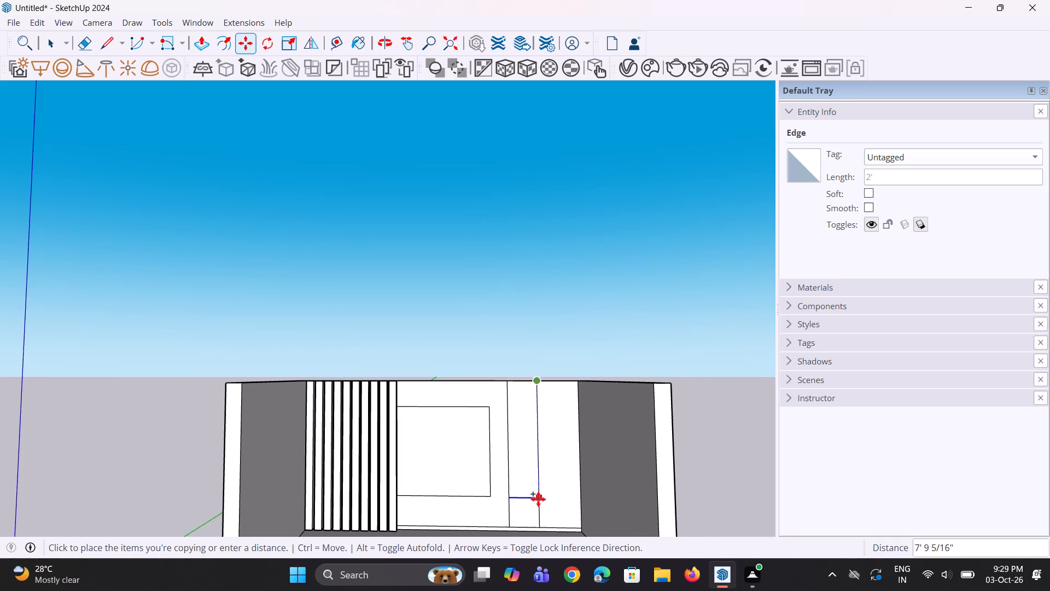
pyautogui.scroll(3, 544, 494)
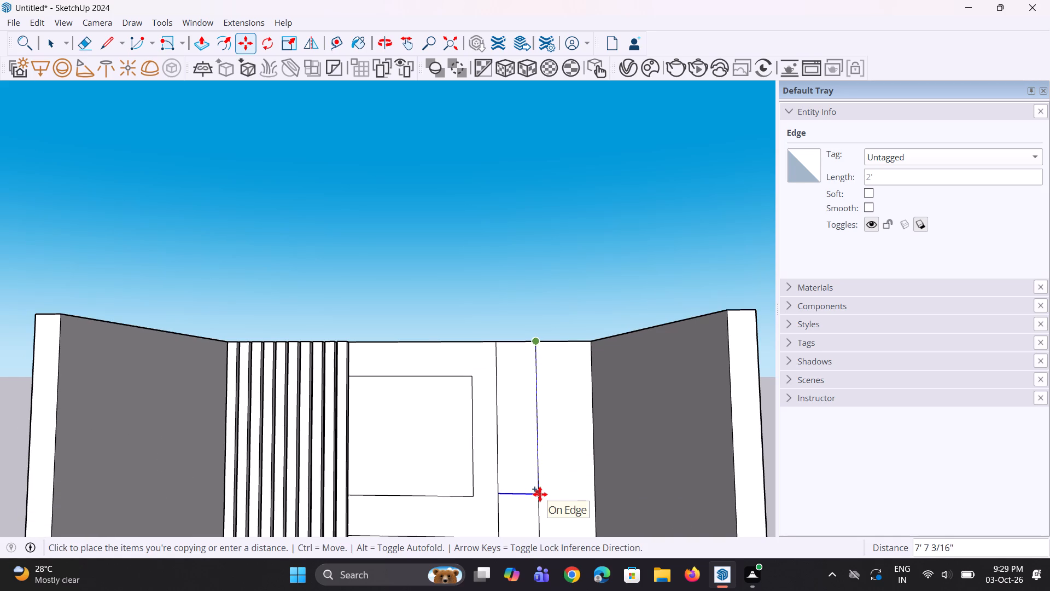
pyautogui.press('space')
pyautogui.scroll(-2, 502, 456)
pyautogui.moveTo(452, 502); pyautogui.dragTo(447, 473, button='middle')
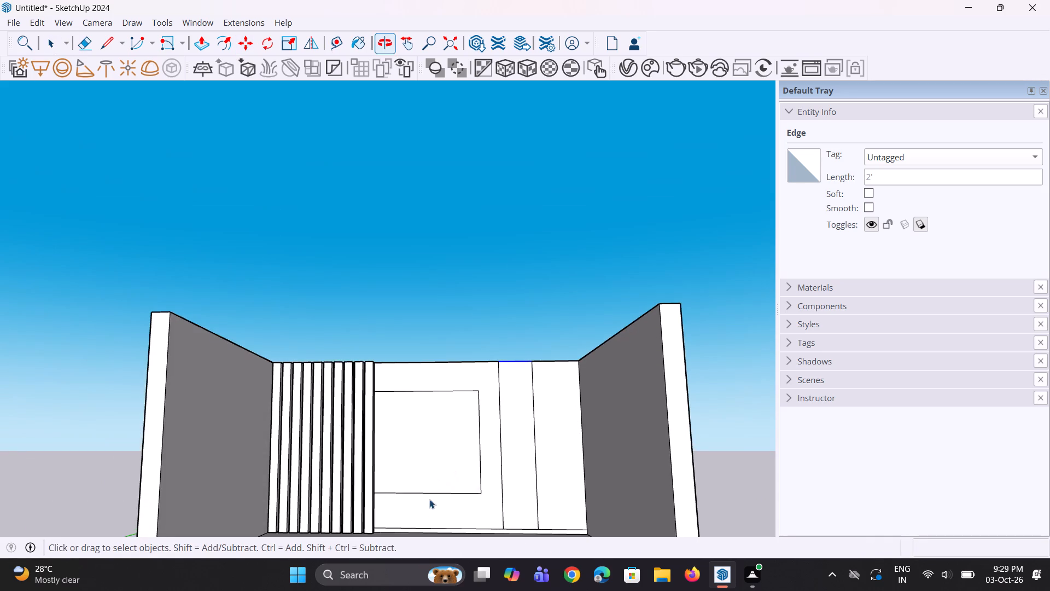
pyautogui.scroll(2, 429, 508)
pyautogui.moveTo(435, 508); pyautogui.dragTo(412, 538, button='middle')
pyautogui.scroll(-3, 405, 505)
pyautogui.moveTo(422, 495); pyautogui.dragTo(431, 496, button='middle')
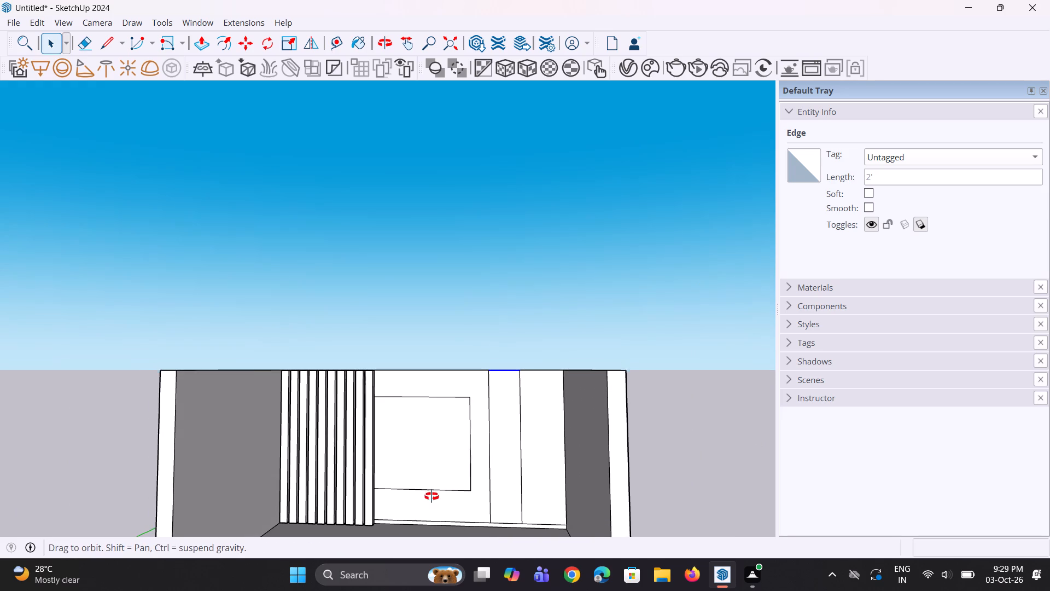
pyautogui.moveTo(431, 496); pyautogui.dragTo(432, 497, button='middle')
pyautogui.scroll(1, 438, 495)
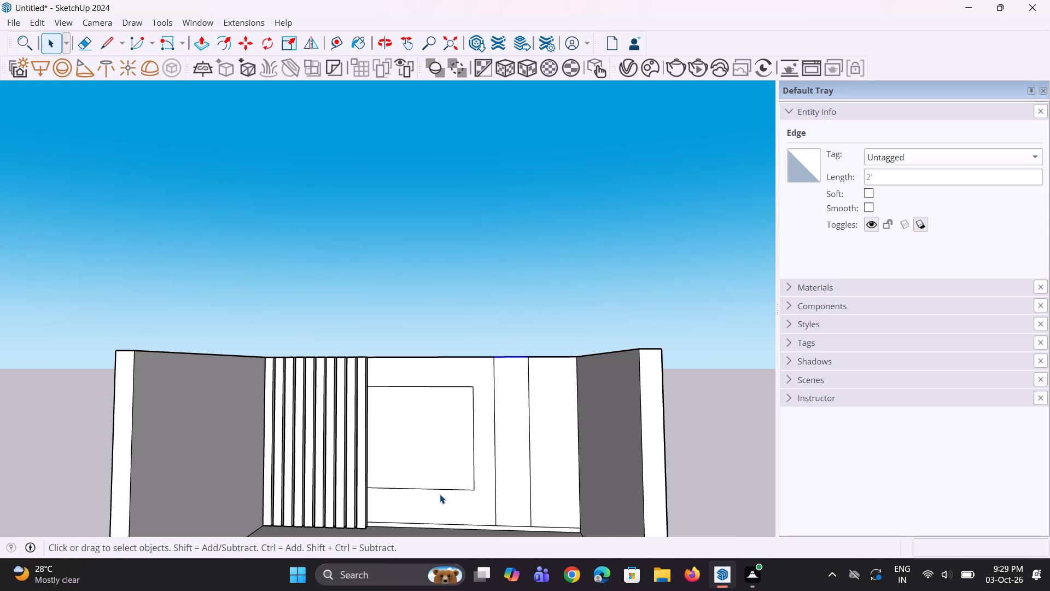
# Draw a horizontal line about 1' 2 13/16" long from the large panel's lower right corner to the column's near vertical line.
pyautogui.scroll(-1, 441, 493)
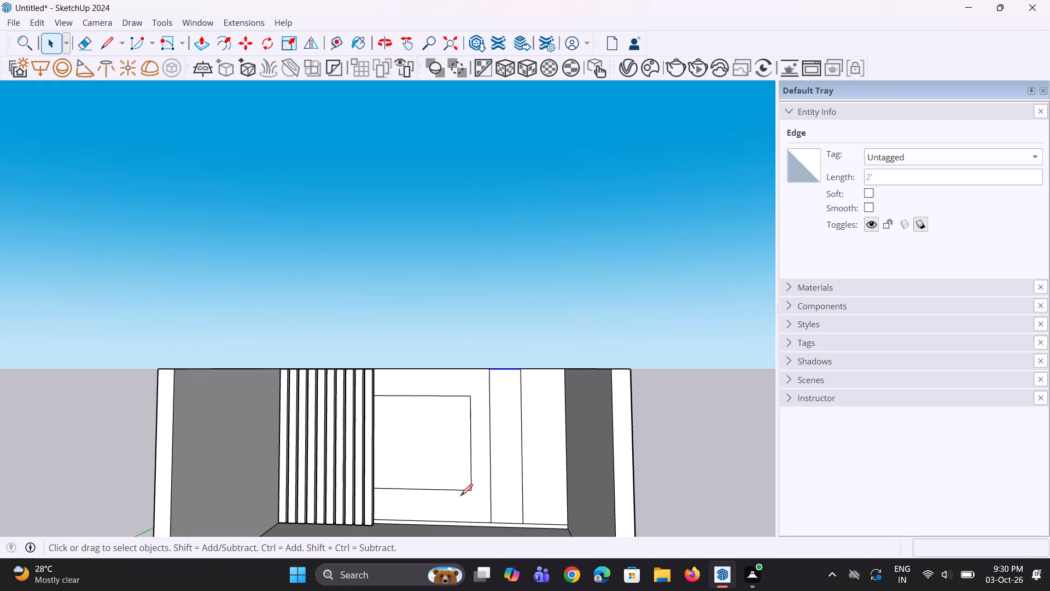
pyautogui.press('l')
pyautogui.scroll(3, 472, 490)
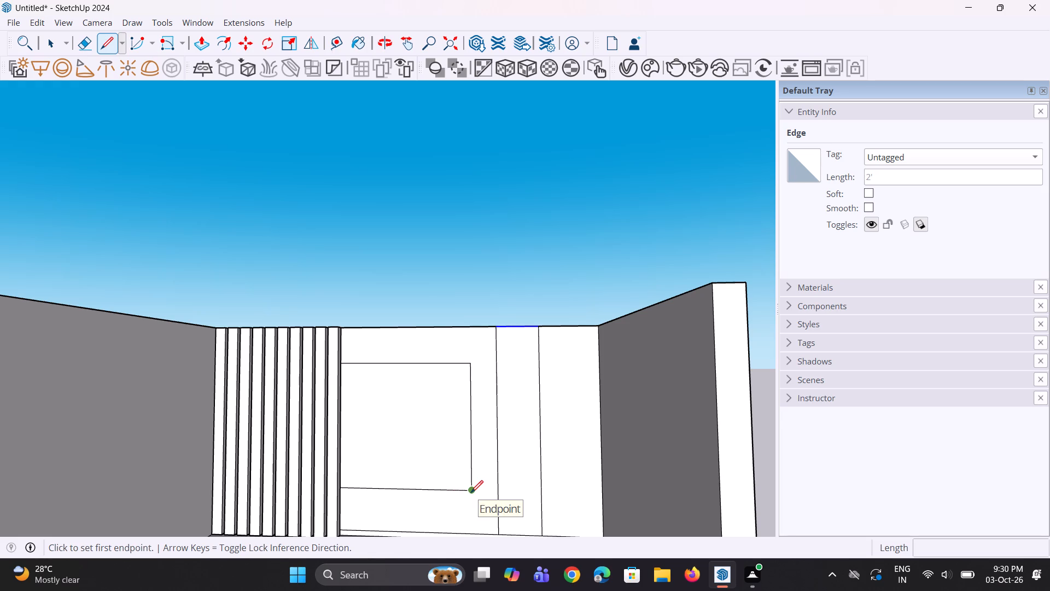
pyautogui.click(471, 493)
pyautogui.click(500, 488)
pyautogui.scroll(-3, 497, 483)
pyautogui.press('space')
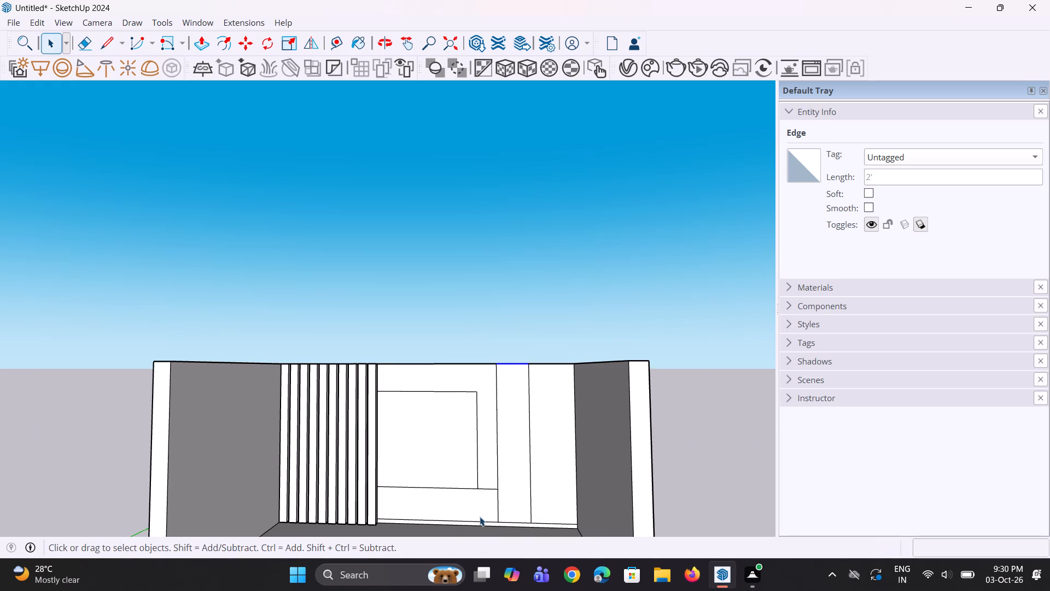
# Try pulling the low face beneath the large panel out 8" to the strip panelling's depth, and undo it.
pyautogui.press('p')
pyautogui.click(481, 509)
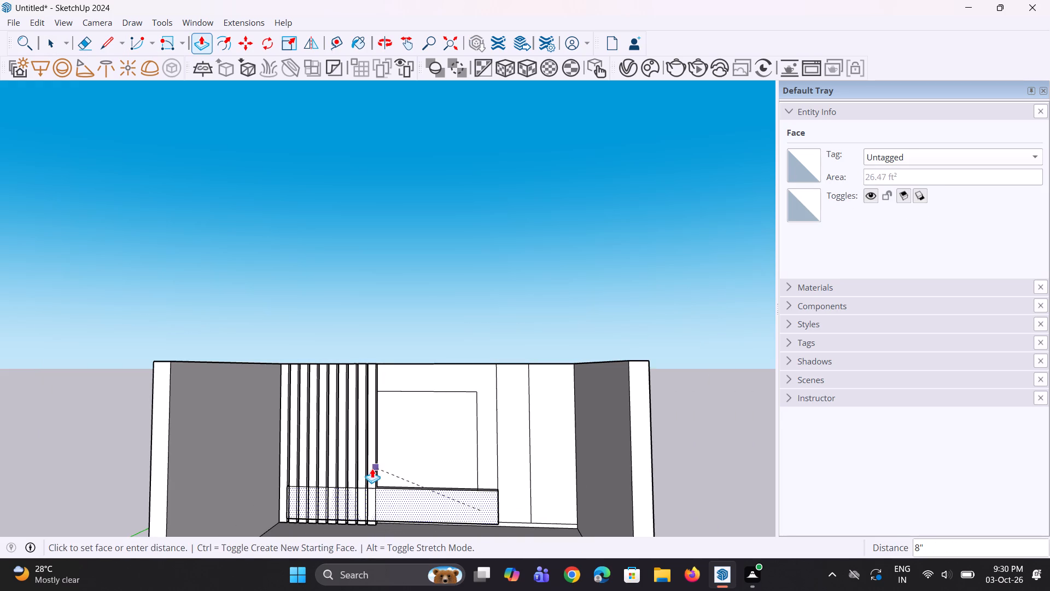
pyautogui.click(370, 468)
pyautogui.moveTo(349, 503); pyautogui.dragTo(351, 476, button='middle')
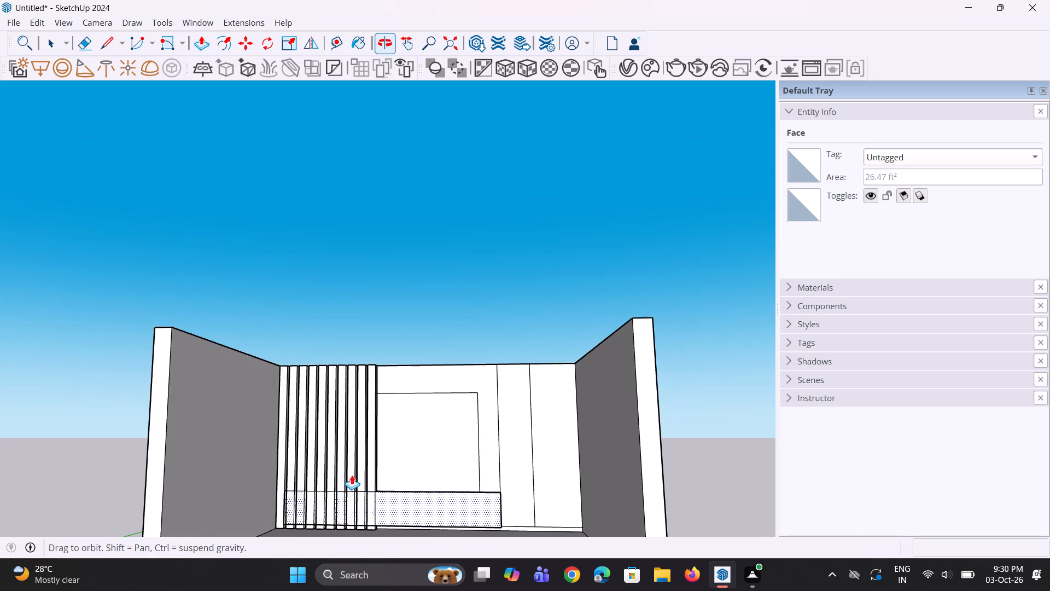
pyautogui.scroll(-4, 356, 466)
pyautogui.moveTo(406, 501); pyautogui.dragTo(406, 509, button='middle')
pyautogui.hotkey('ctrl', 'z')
# Draw a 2' vertical line along the last strip's edge to close off the end of the low face under the large panel.
pyautogui.scroll(2, 404, 515)
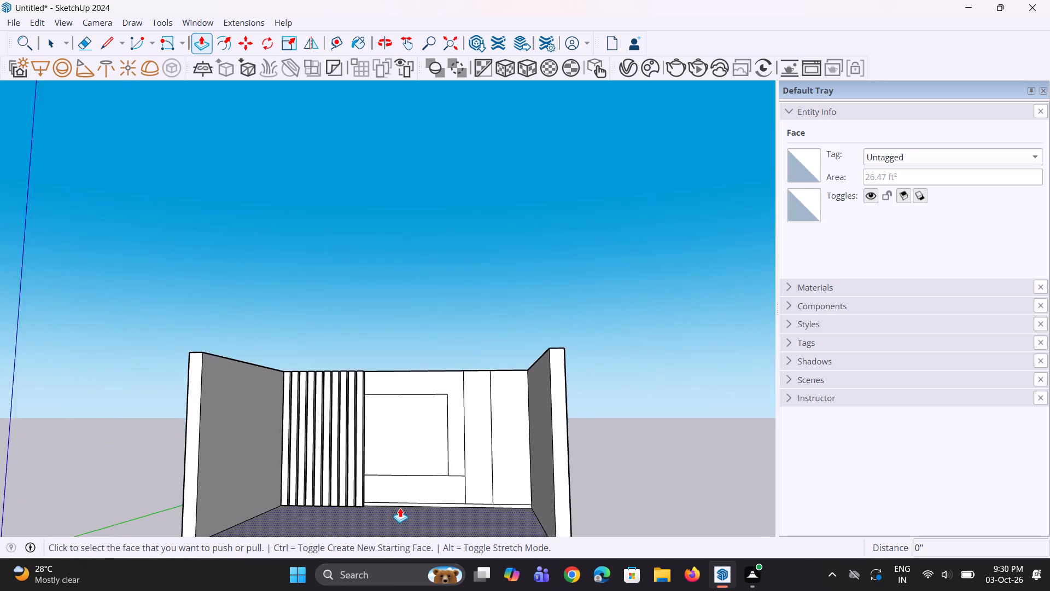
pyautogui.scroll(4, 400, 508)
pyautogui.moveTo(384, 493); pyautogui.dragTo(340, 485, button='middle')
pyautogui.press('l')
pyautogui.scroll(2, 371, 493)
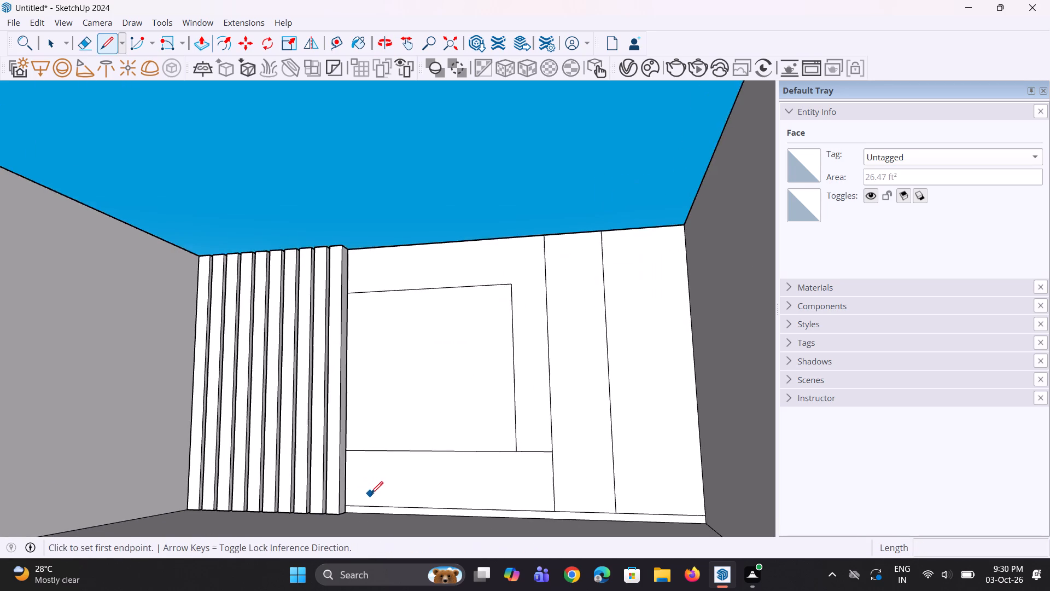
pyautogui.scroll(3, 371, 494)
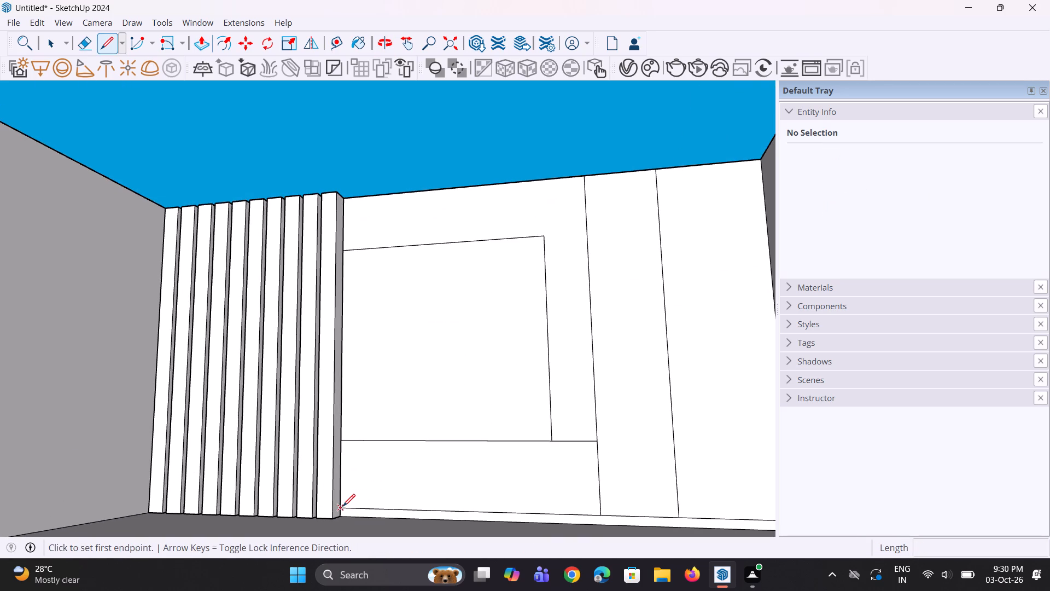
pyautogui.click(342, 506)
pyautogui.click(346, 442)
pyautogui.press('[')
# Pull the low face beneath the large panel out 8", flush with the strip panelling.
pyautogui.press('p')
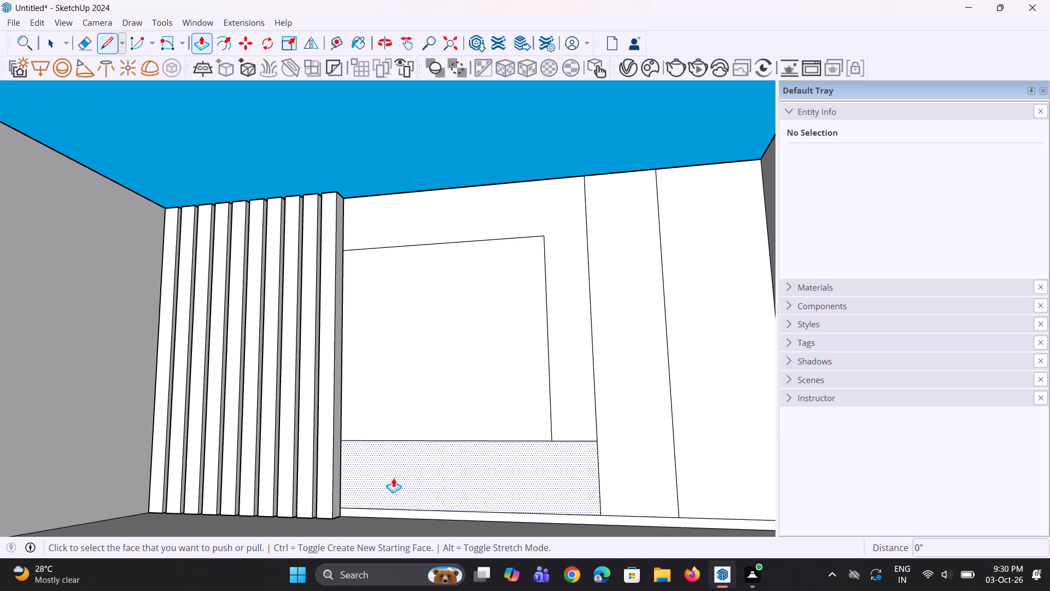
pyautogui.click(400, 476)
pyautogui.click(332, 412)
# Draw a 2' horizontal line across the column, level with the top of the low box.
pyautogui.scroll(-3, 430, 427)
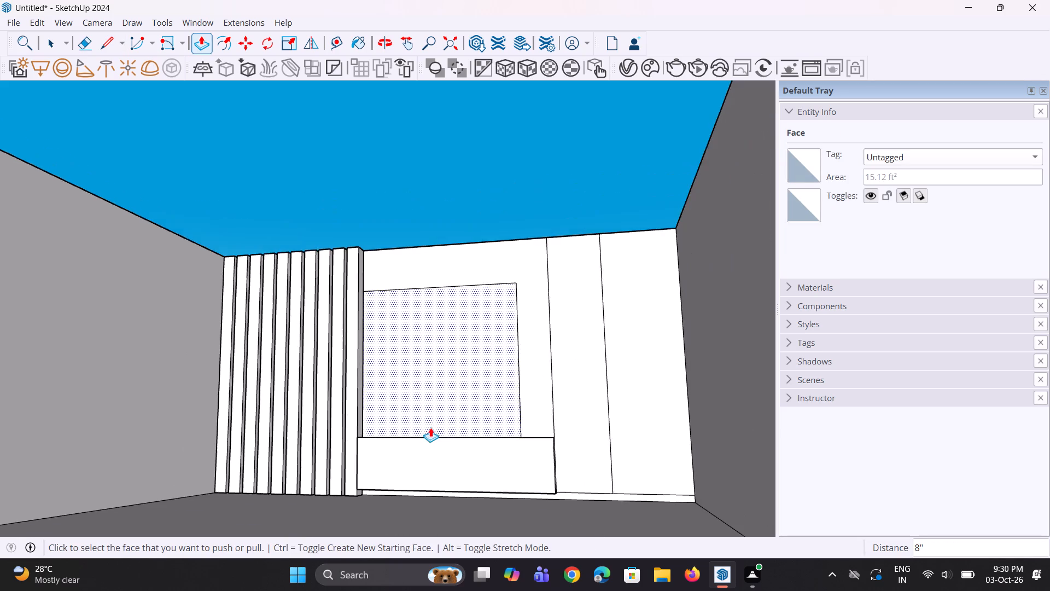
pyautogui.moveTo(435, 428); pyautogui.dragTo(520, 463, button='middle')
pyautogui.scroll(-3, 532, 456)
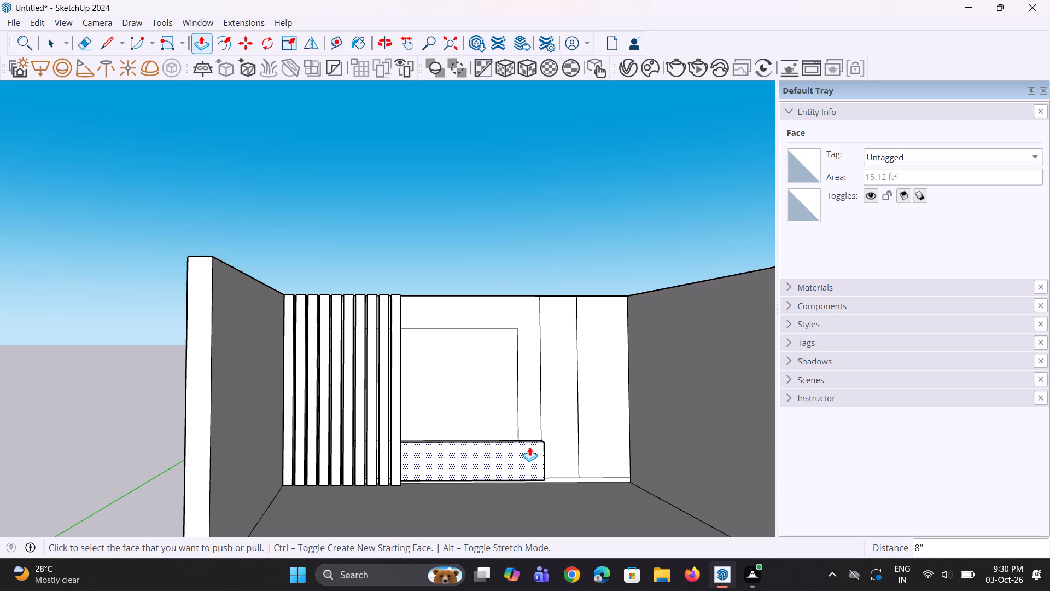
pyautogui.moveTo(571, 460); pyautogui.dragTo(540, 469, button='middle')
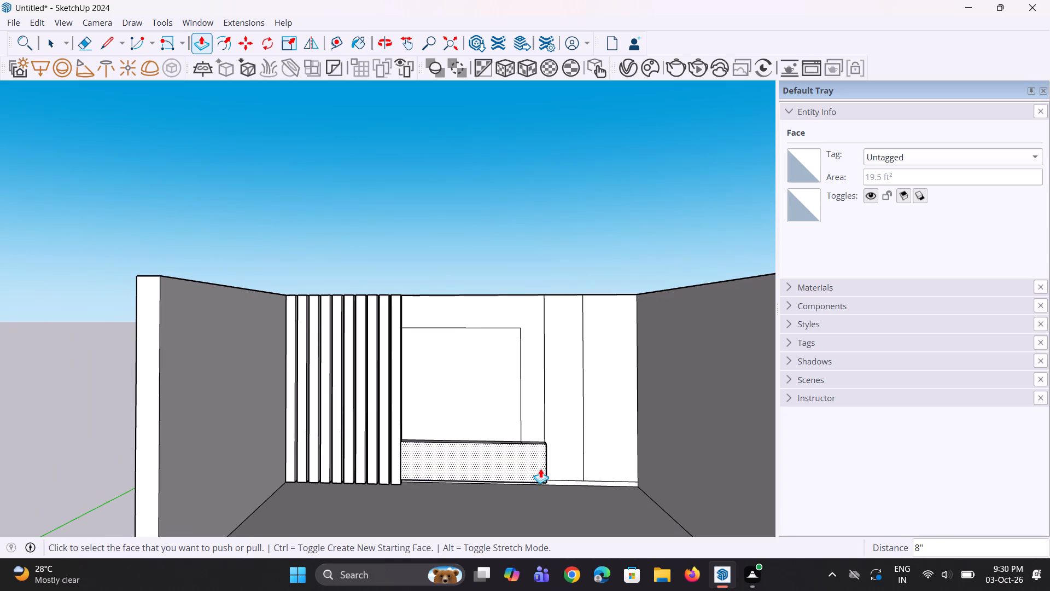
pyautogui.scroll(4, 565, 447)
pyautogui.moveTo(567, 446); pyautogui.dragTo(498, 445, button='middle')
pyautogui.scroll(2, 532, 446)
pyautogui.press('l')
pyautogui.scroll(2, 539, 447)
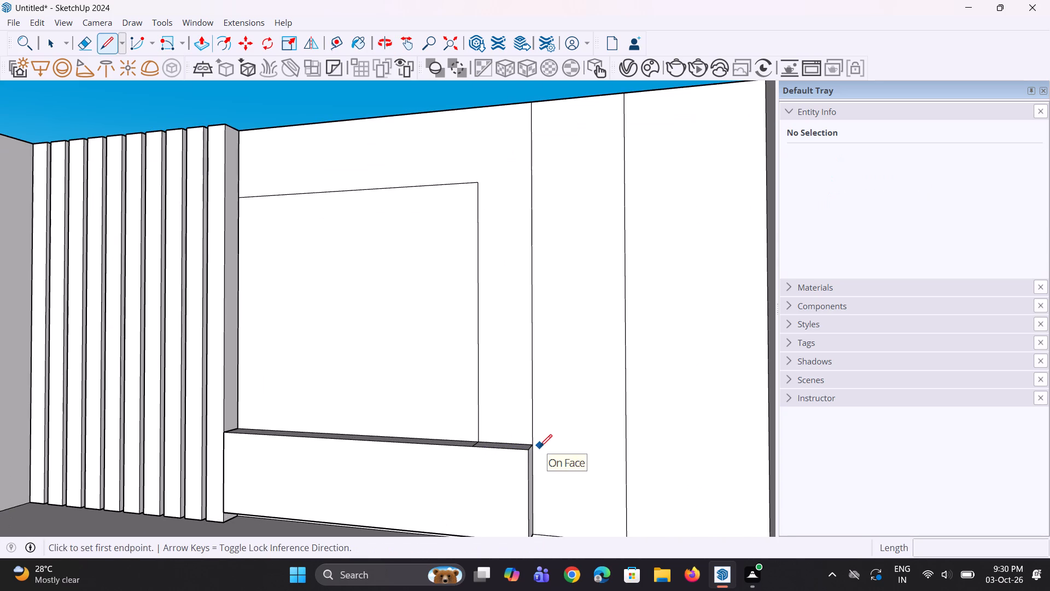
pyautogui.moveTo(505, 475); pyautogui.dragTo(512, 478, button='middle')
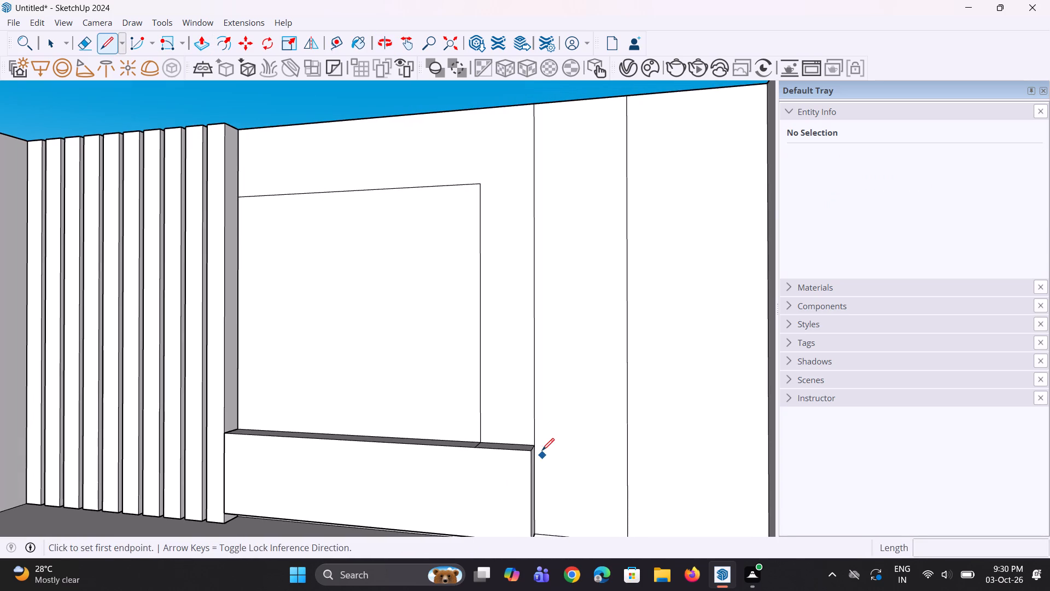
pyautogui.click(535, 442)
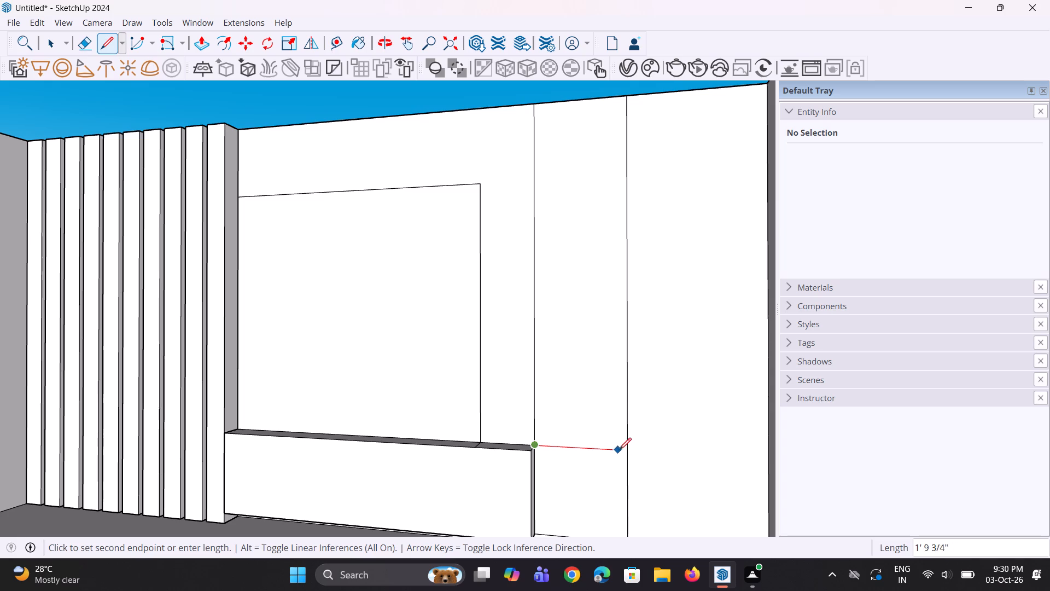
pyautogui.click(627, 453)
# Copy the column's horizontal line up 7' 9" to its top edge and divide the distance into 4 equal spaces.
pyautogui.scroll(-4, 610, 457)
pyautogui.moveTo(611, 459); pyautogui.dragTo(626, 457, button='middle')
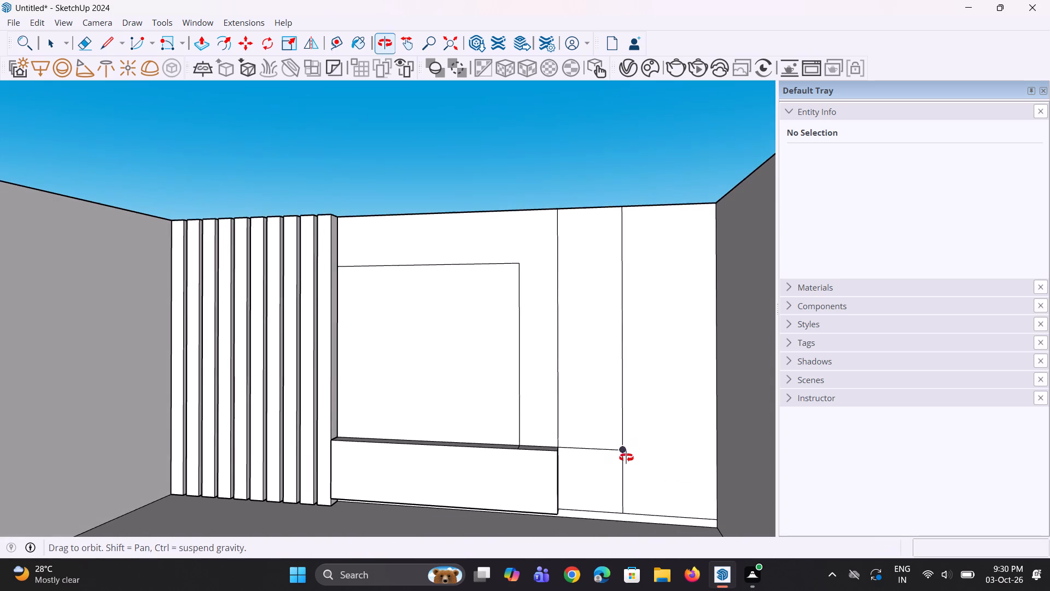
pyautogui.moveTo(626, 457); pyautogui.dragTo(627, 457, button='middle')
pyautogui.press('space')
pyautogui.click(617, 449)
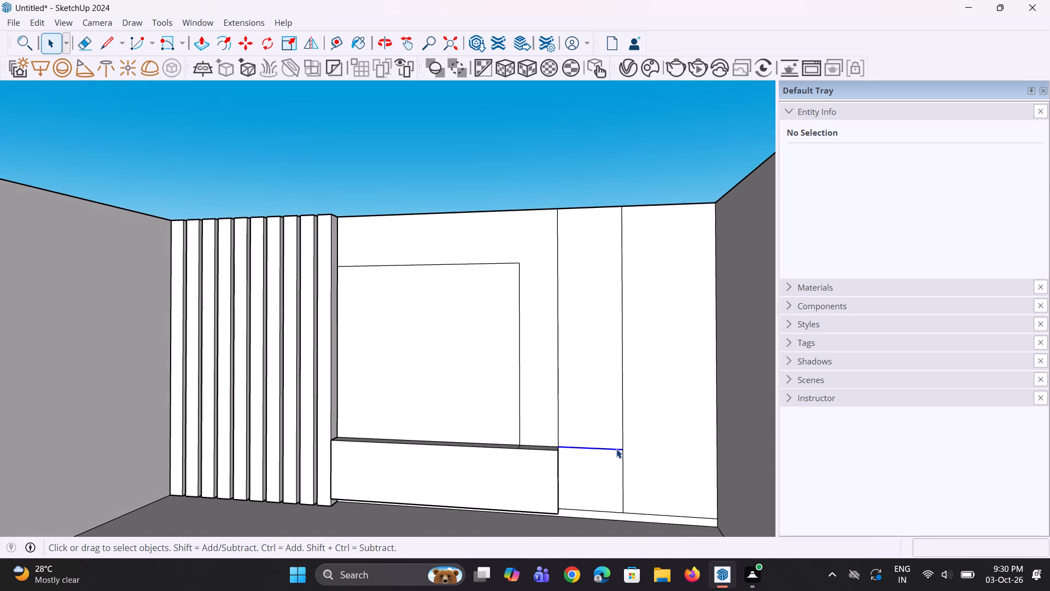
pyautogui.press('m')
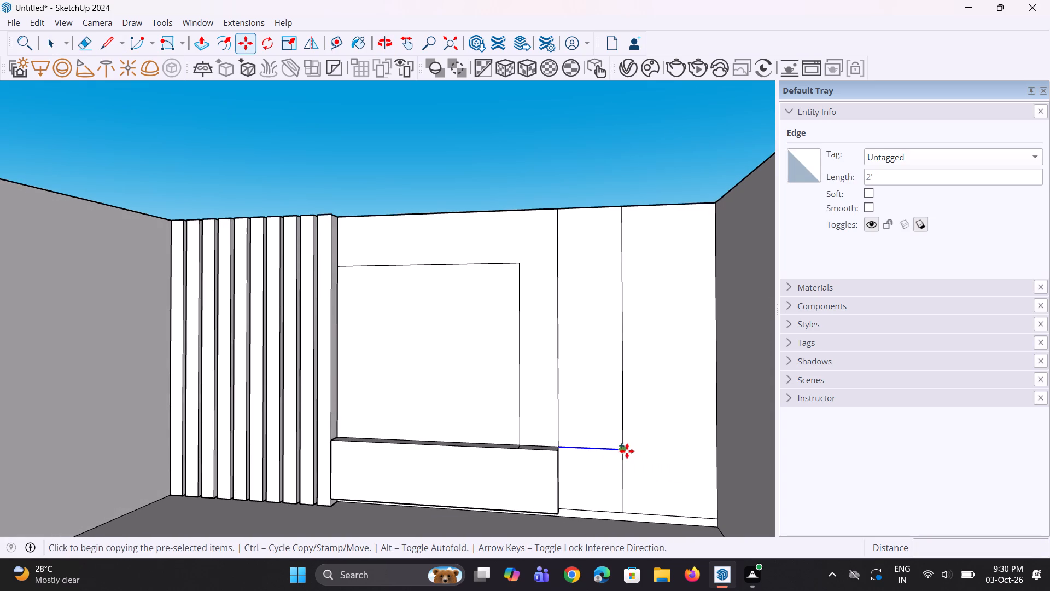
pyautogui.click(624, 451)
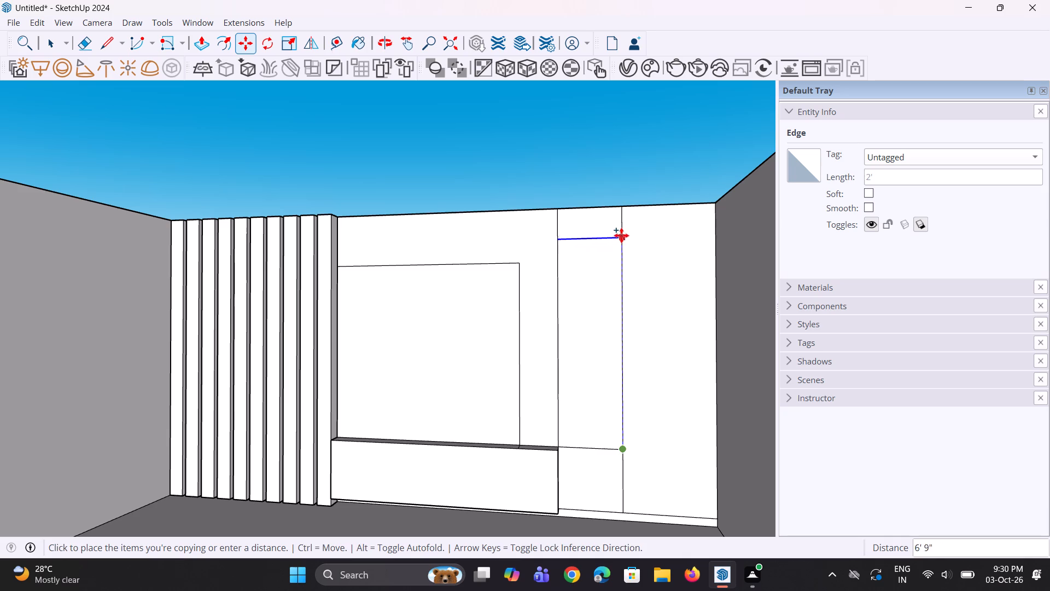
pyautogui.click(620, 212)
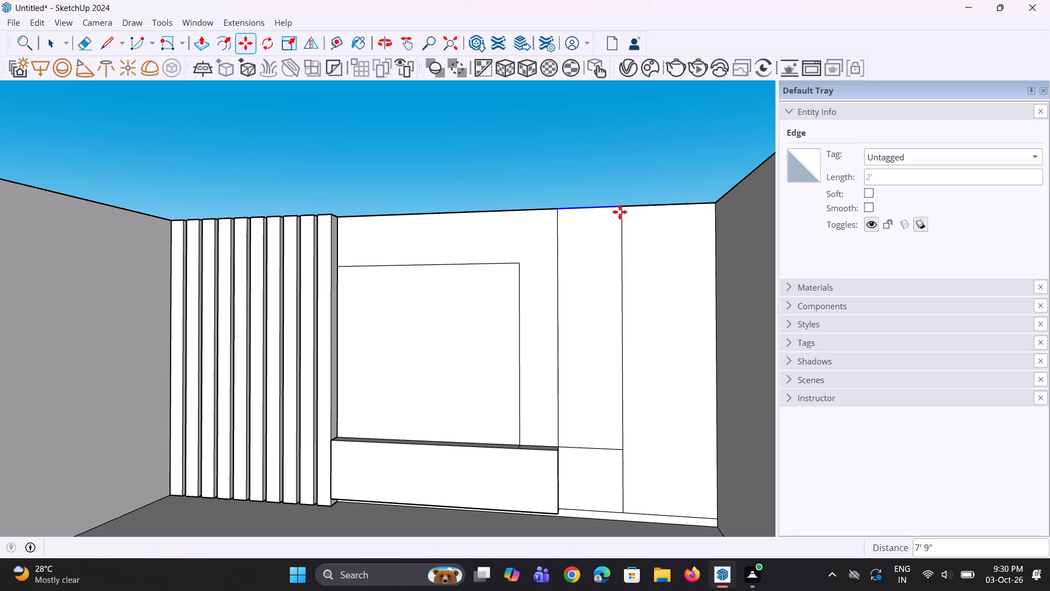
pyautogui.press('/')
pyautogui.press('4')
pyautogui.press('Return')
pyautogui.press('space')
pyautogui.press('space')
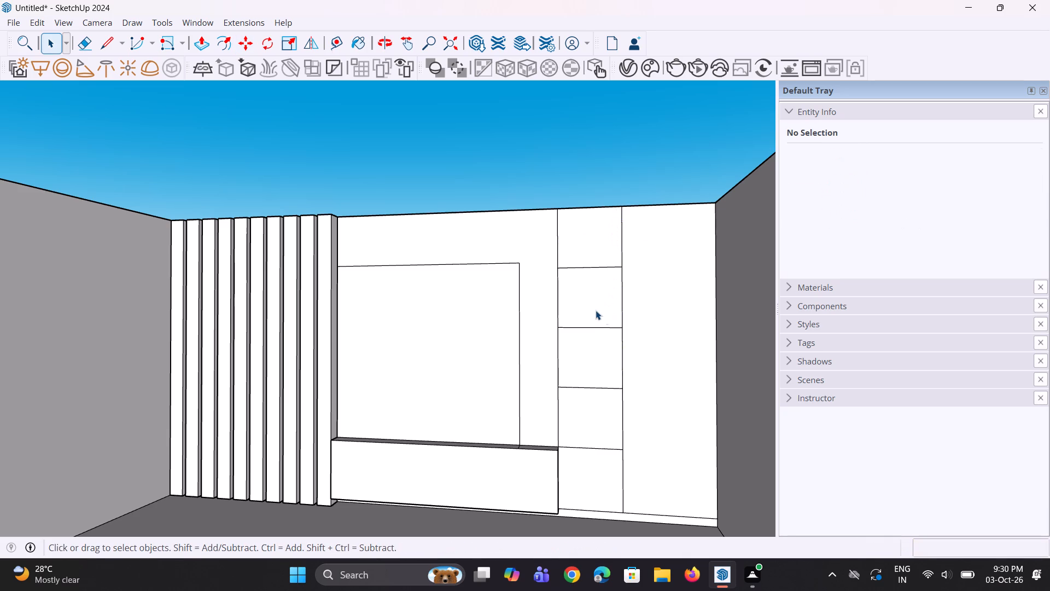
# Copy the column's top edge 2" downward.
pyautogui.scroll(-2, 586, 300)
pyautogui.moveTo(584, 295); pyautogui.dragTo(611, 329, button='middle')
pyautogui.scroll(2, 588, 249)
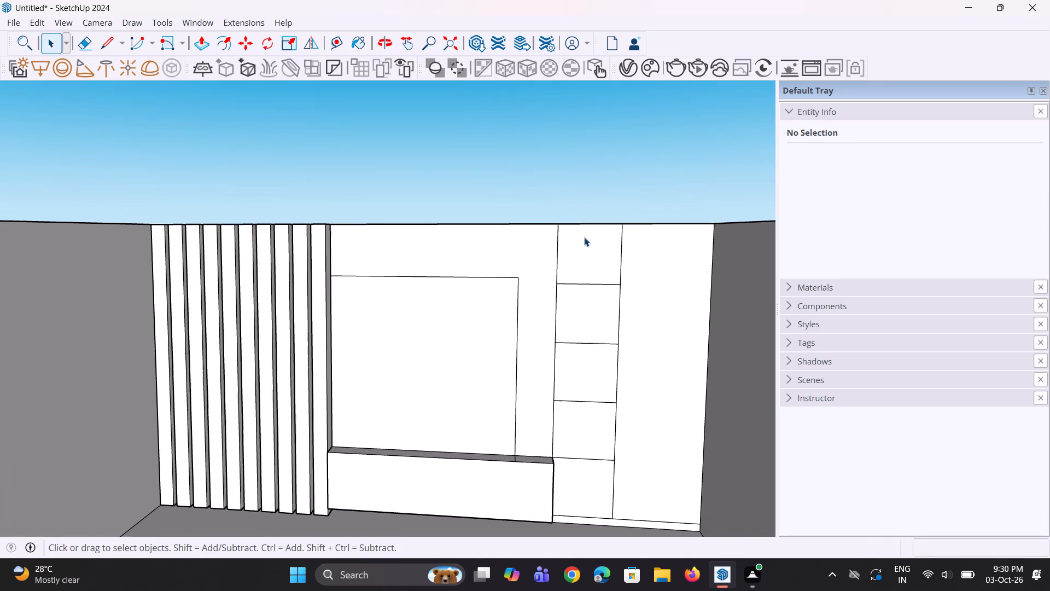
pyautogui.scroll(2, 584, 237)
pyautogui.click(571, 223)
pyautogui.press('m')
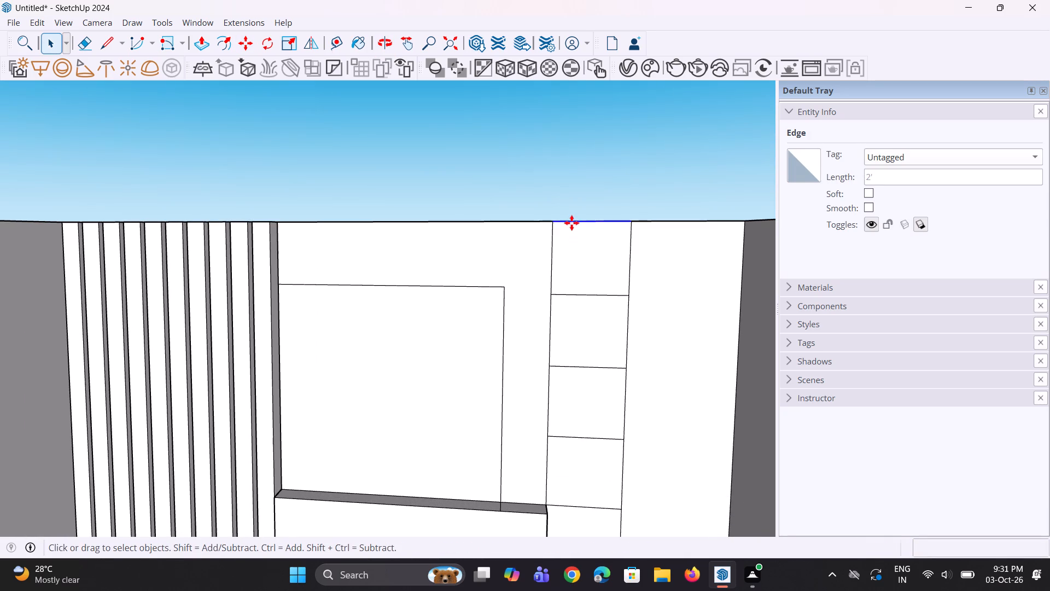
pyautogui.click(556, 222)
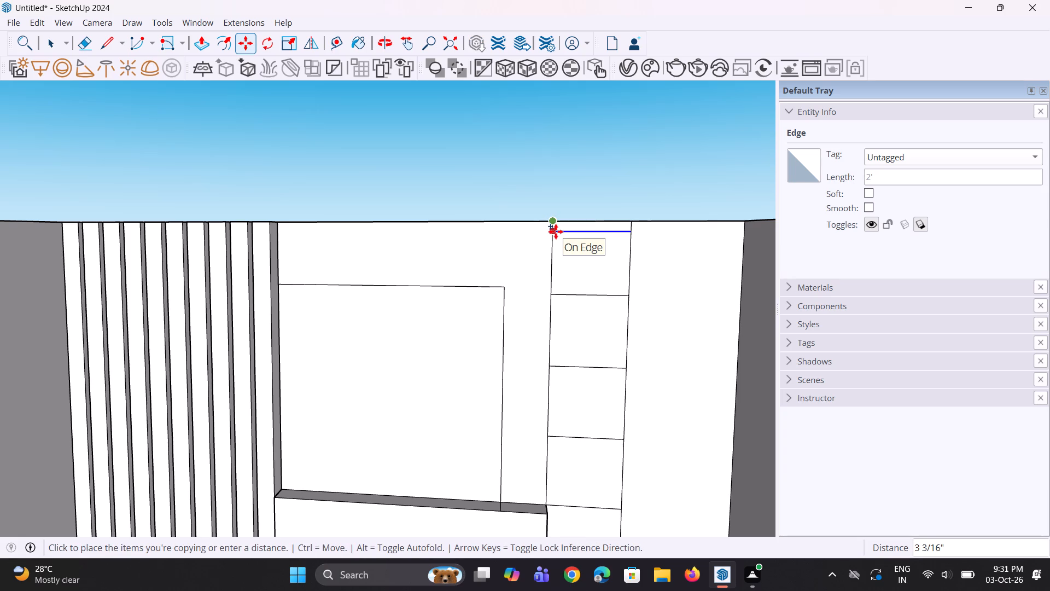
pyautogui.write('2"')
pyautogui.press('Return')
pyautogui.press('space')
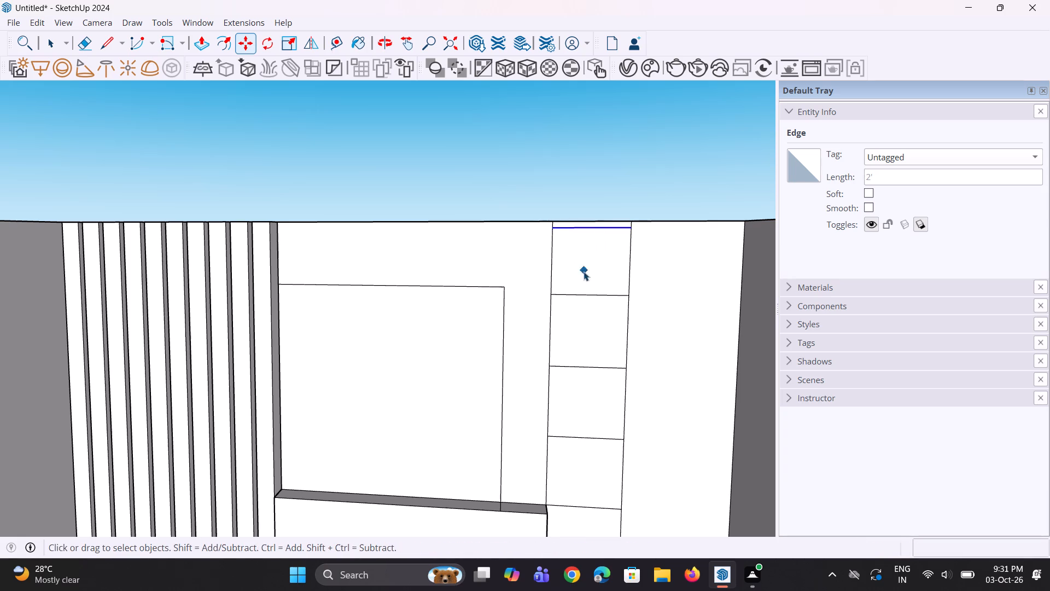
# Copy the three intermediate horizontal lines of the column 2" downward to outline the shelf thicknesses.
pyautogui.click(584, 294)
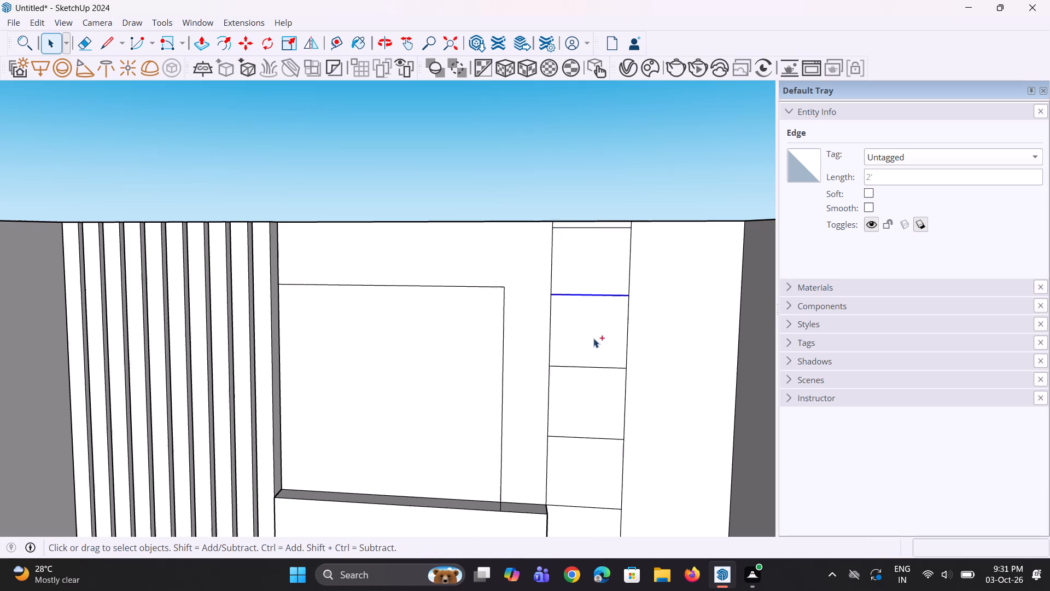
pyautogui.keyDown('ctrl'); pyautogui.click(603, 367); pyautogui.keyUp('ctrl')
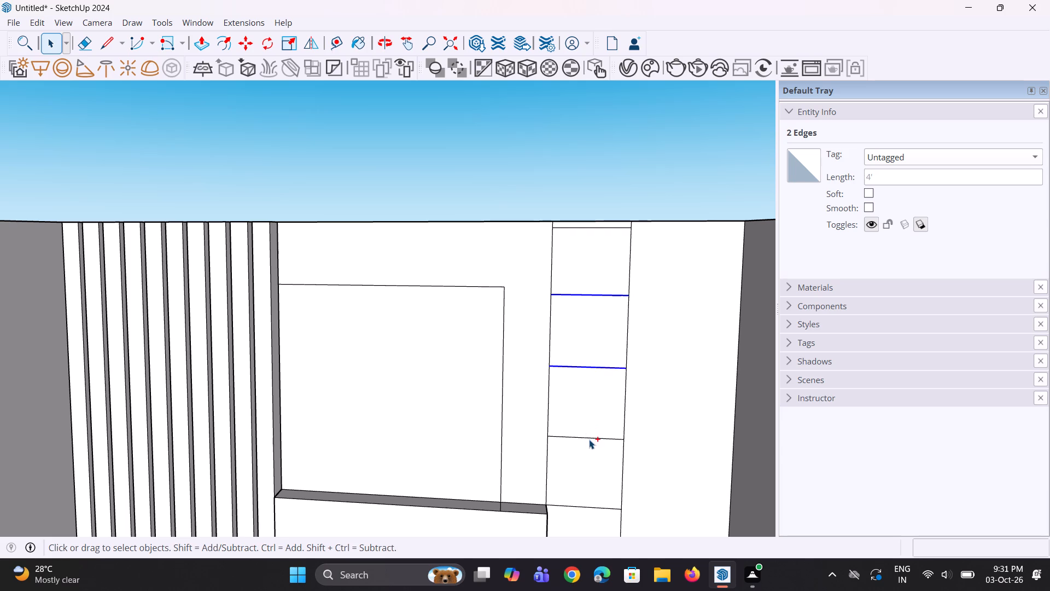
pyautogui.keyDown('ctrl'); pyautogui.click(591, 436); pyautogui.keyUp('ctrl')
pyautogui.press('m')
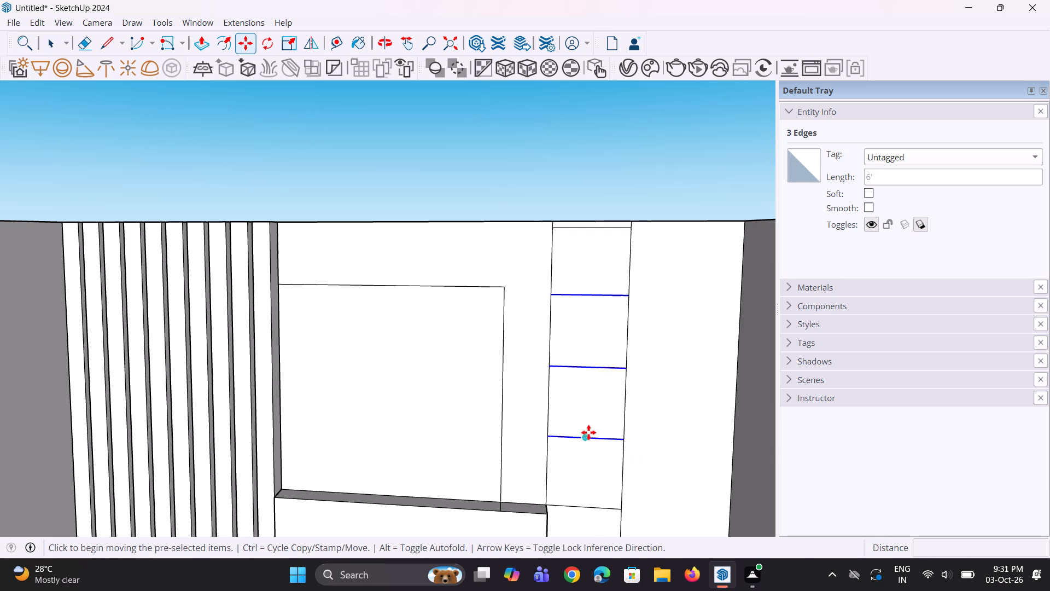
pyautogui.click(552, 298)
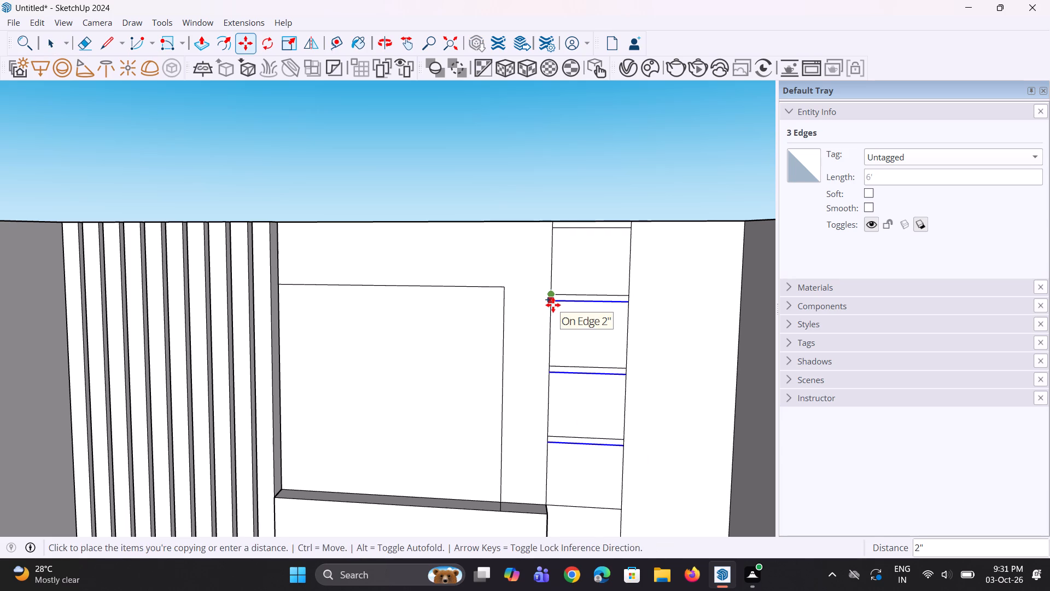
pyautogui.click(553, 305)
pyautogui.scroll(-3, 590, 294)
pyautogui.press('space')
pyautogui.press('space')
pyautogui.click(642, 164)
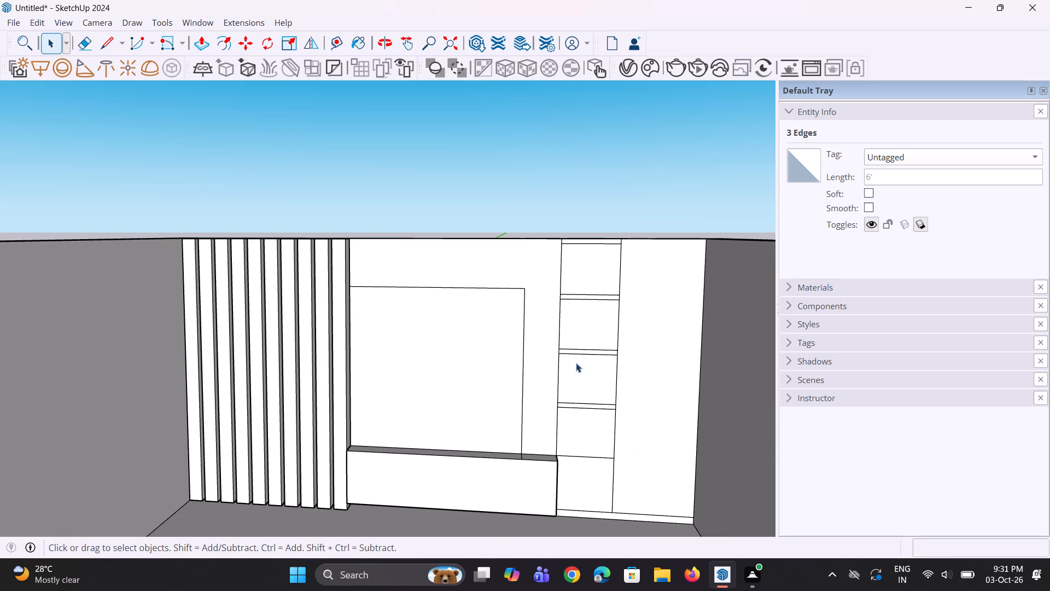
# Copy the column's horizontal line at the low box's top level 2" upward to outline the bottom shelf thickness.
pyautogui.scroll(1, 575, 449)
pyautogui.moveTo(575, 453); pyautogui.dragTo(561, 417, button='middle')
pyautogui.scroll(-2, 562, 416)
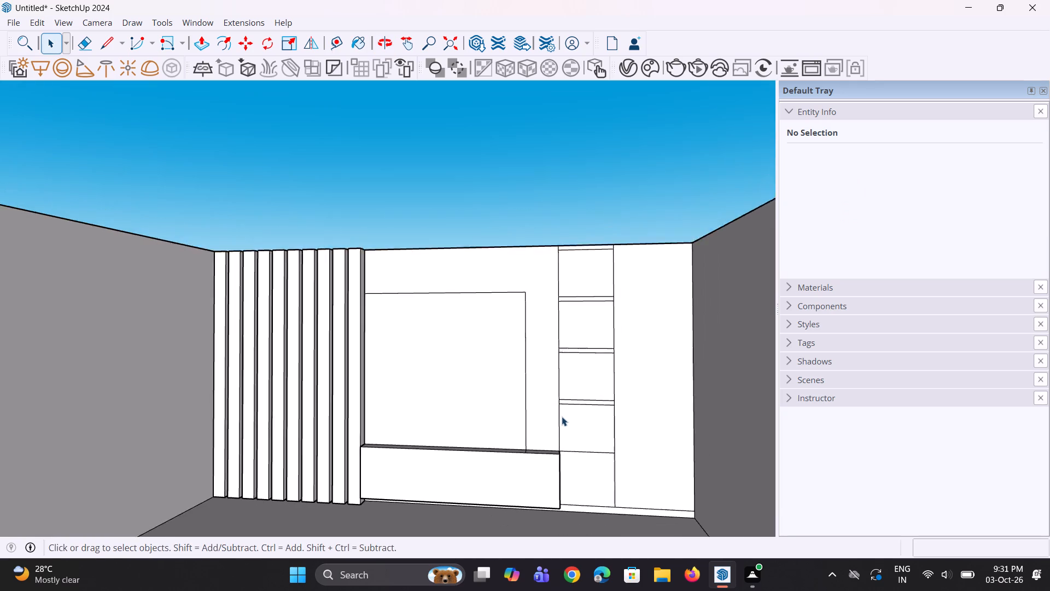
pyautogui.scroll(-1, 562, 416)
pyautogui.moveTo(582, 461); pyautogui.dragTo(583, 476, button='middle')
pyautogui.scroll(4, 582, 460)
pyautogui.click(593, 443)
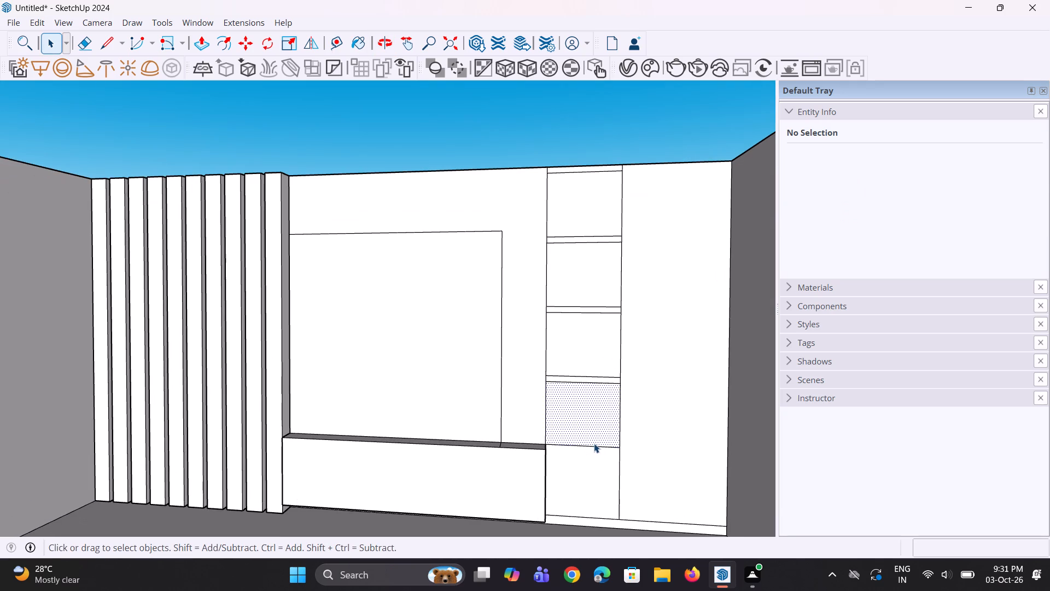
pyautogui.click(594, 448)
pyautogui.press('m')
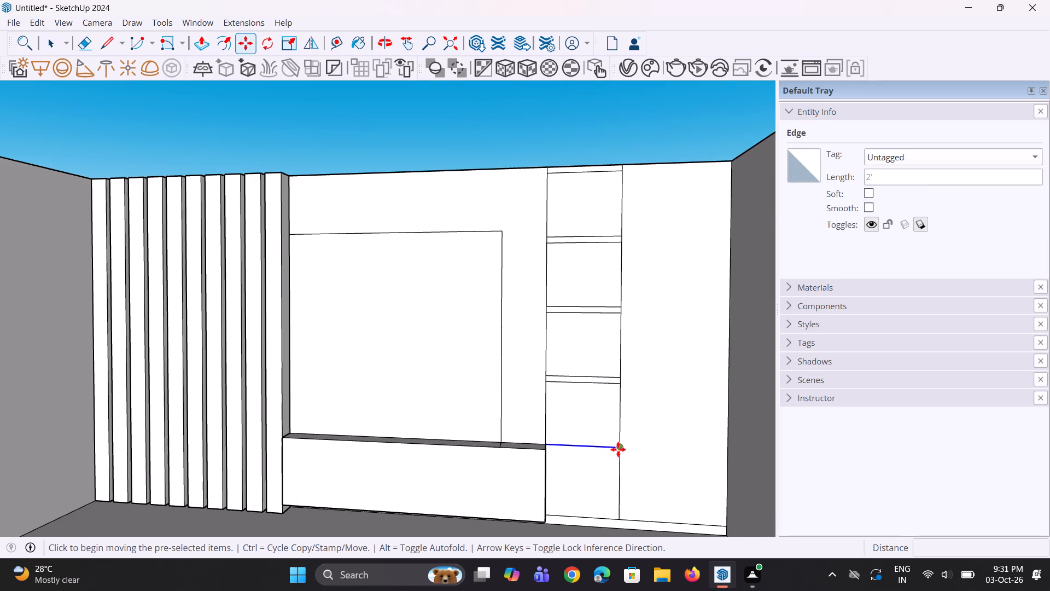
pyautogui.click(618, 449)
pyautogui.click(617, 438)
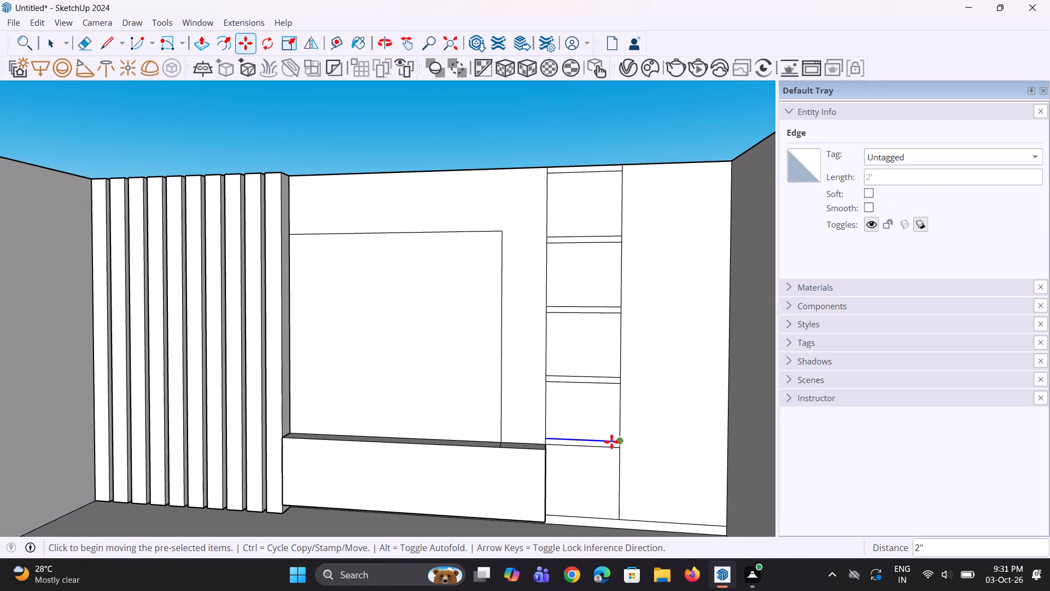
pyautogui.press('space')
pyautogui.press('space')
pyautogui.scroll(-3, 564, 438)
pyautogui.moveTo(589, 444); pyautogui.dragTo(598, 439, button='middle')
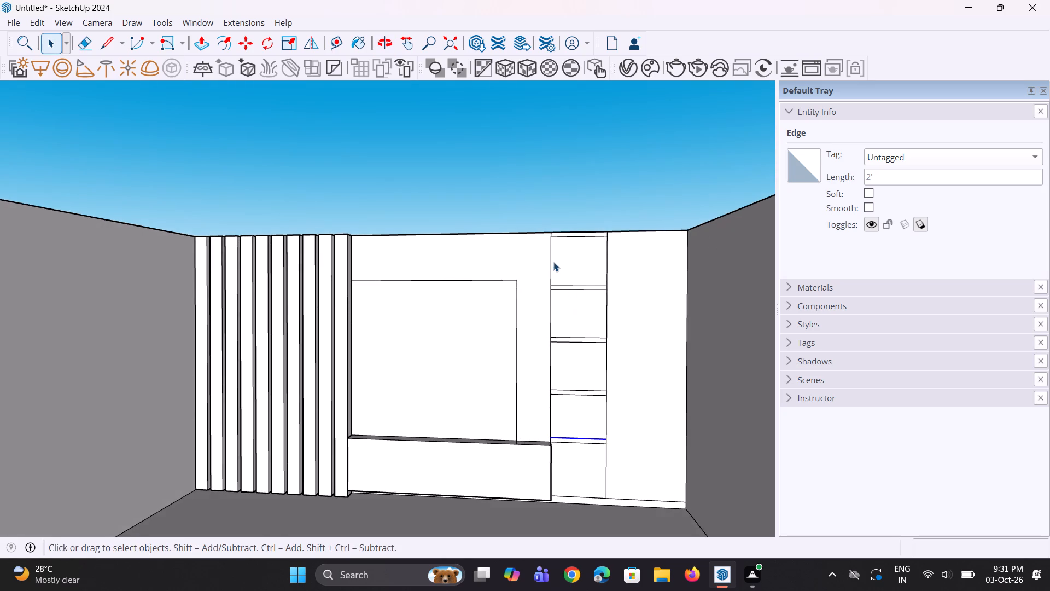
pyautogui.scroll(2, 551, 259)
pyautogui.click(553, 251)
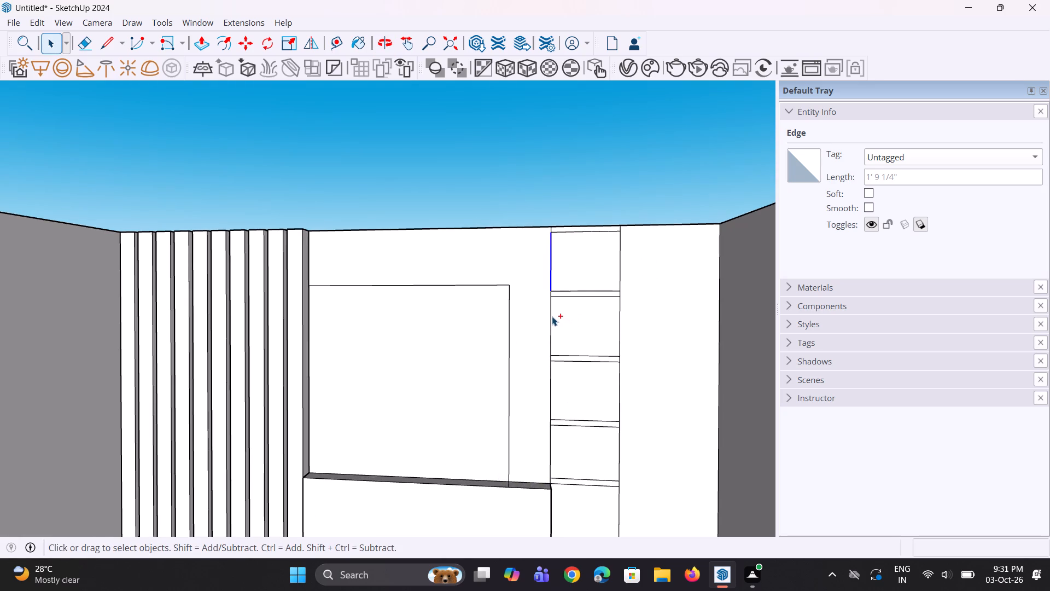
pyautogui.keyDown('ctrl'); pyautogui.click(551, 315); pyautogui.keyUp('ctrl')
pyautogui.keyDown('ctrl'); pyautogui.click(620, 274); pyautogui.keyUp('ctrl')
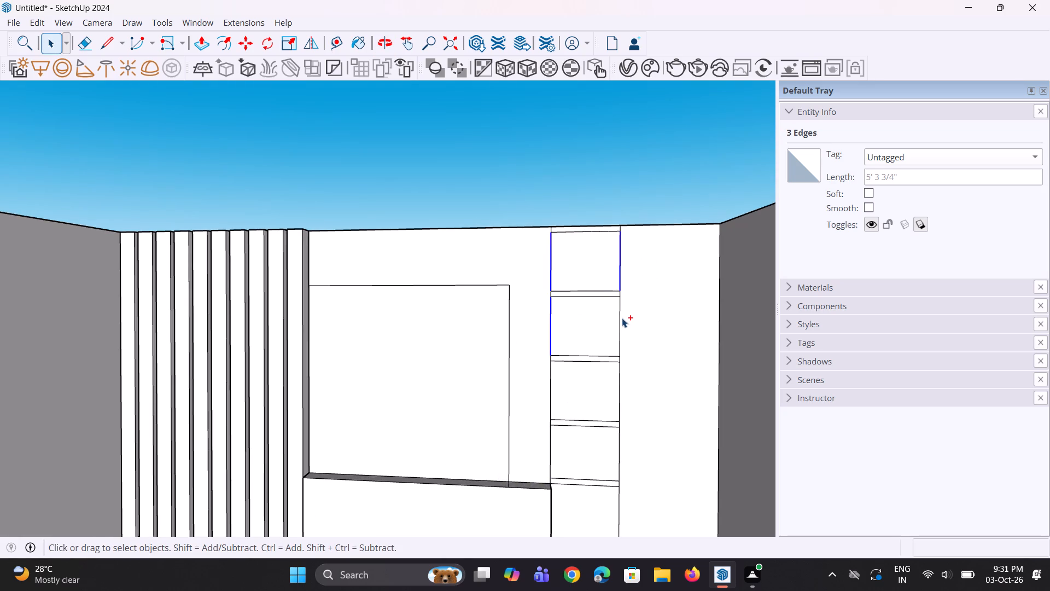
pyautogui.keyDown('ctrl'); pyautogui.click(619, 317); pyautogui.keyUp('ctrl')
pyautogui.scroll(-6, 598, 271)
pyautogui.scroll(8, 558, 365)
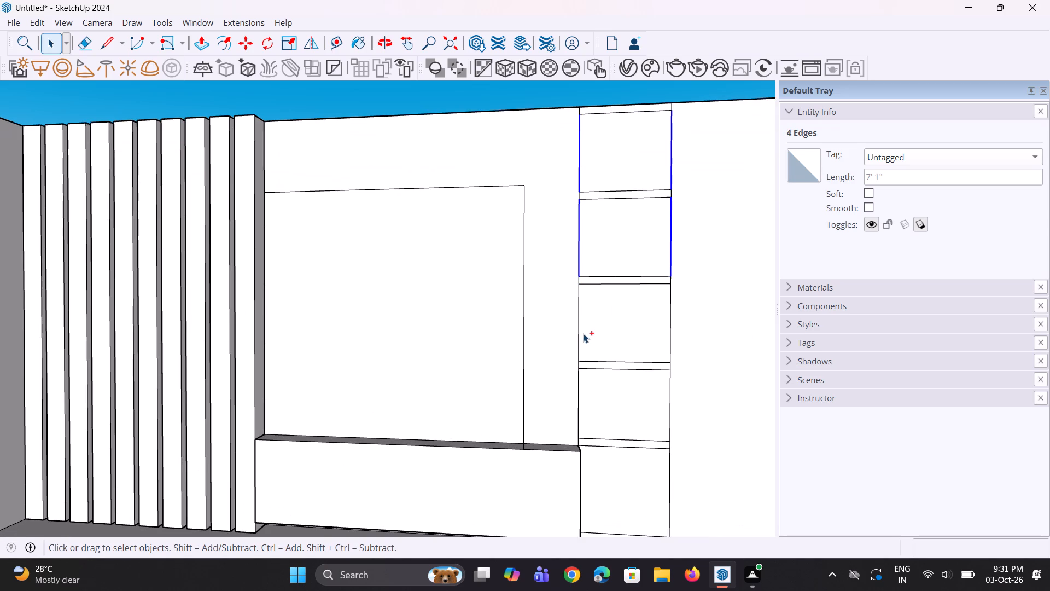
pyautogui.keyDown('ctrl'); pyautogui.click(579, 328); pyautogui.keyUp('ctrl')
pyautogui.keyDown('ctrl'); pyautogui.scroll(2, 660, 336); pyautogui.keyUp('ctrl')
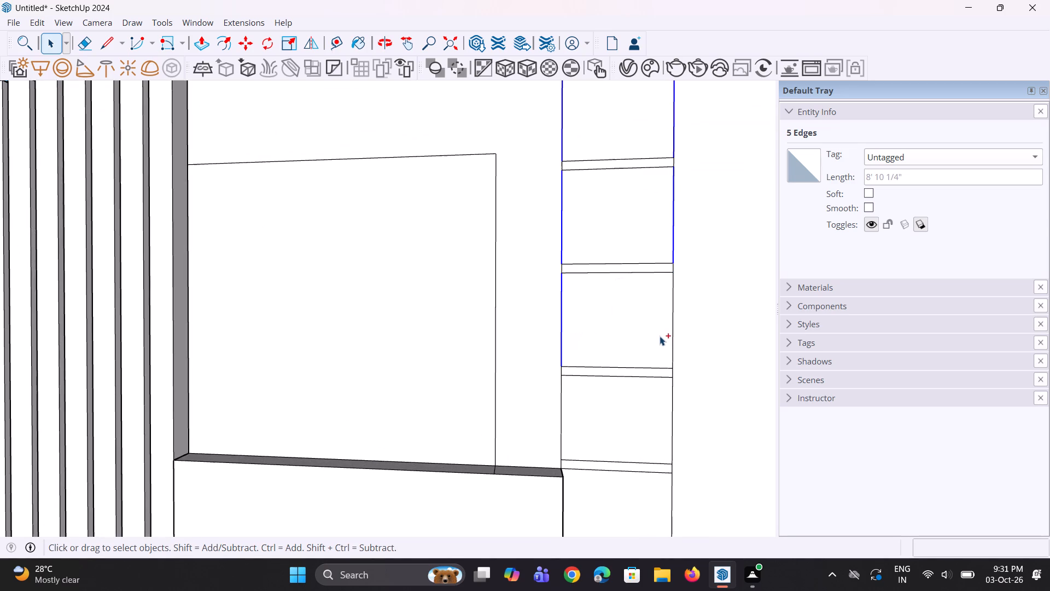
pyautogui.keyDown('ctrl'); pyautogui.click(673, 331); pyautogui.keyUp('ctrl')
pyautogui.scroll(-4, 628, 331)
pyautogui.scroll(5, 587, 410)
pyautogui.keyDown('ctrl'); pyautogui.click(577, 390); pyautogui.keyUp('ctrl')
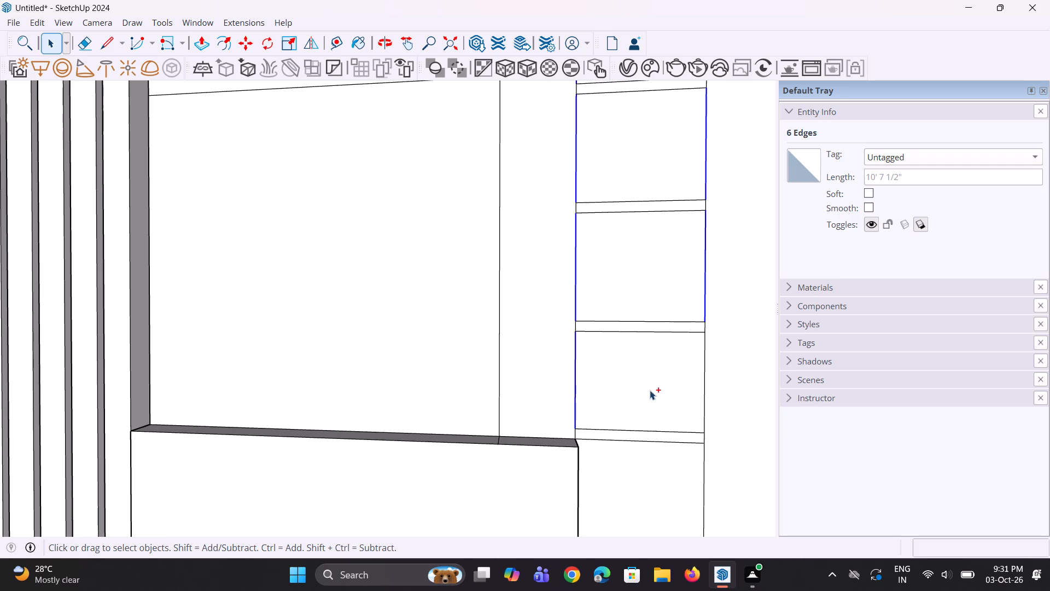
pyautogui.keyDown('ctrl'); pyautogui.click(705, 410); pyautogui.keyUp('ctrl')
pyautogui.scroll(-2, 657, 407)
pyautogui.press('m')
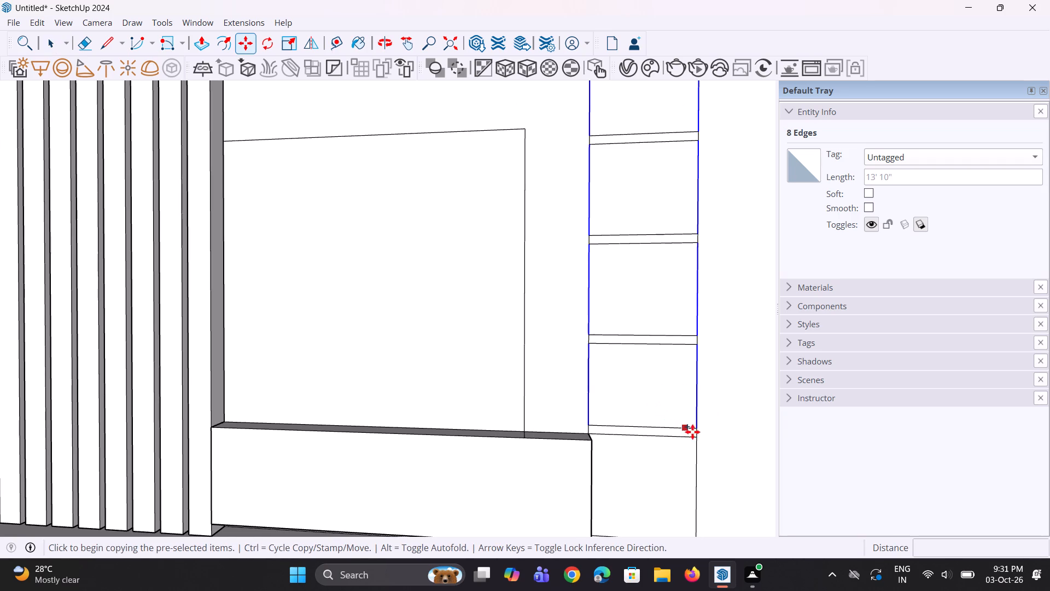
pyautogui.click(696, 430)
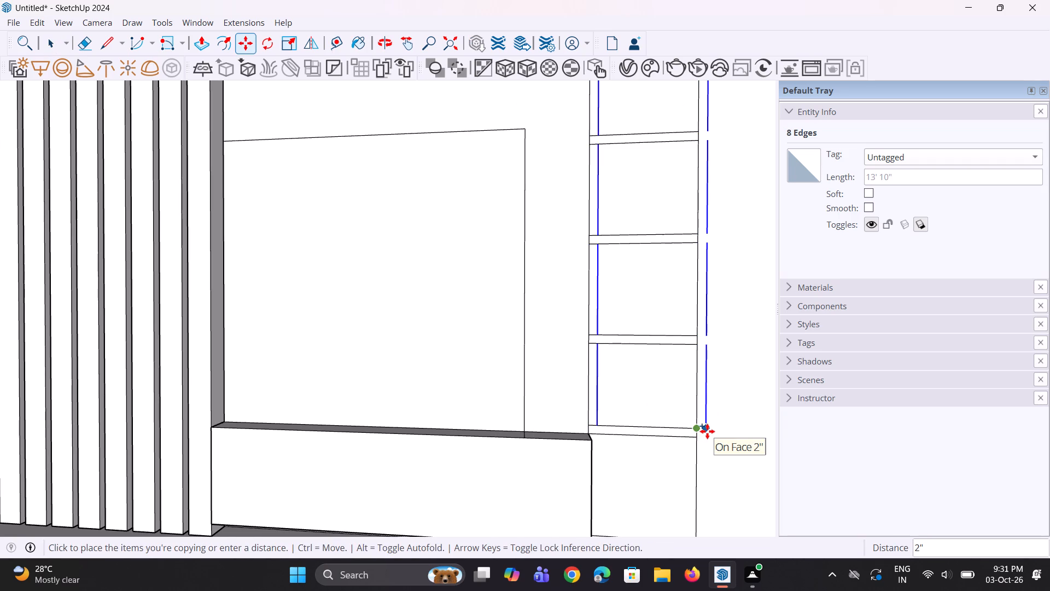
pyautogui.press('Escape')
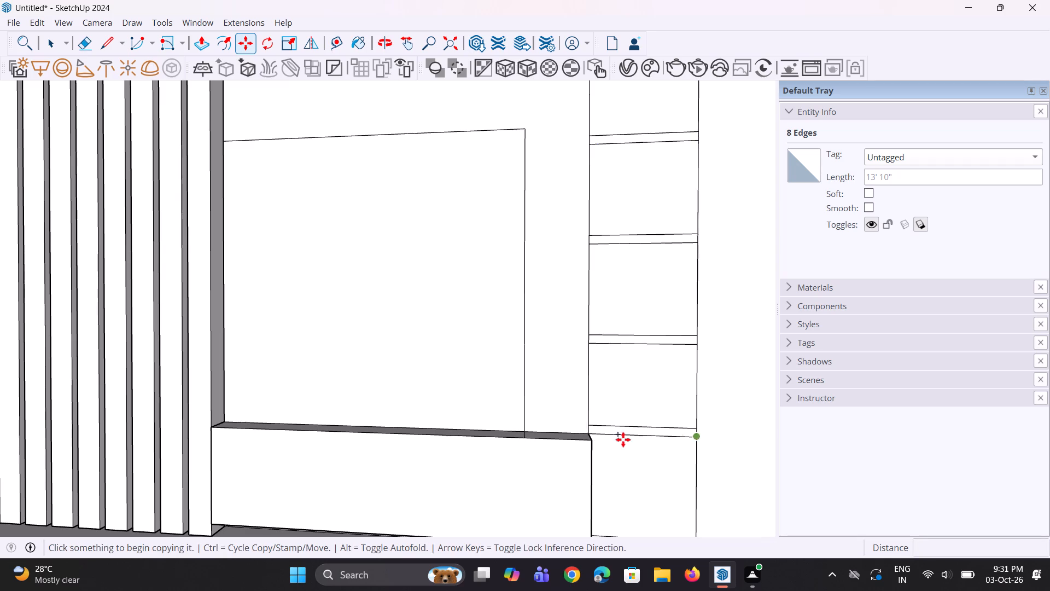
# Select the column's vertical edge segments on both sides, from below the top strip downward, including the short segments at the shelf ends.
pyautogui.scroll(-7, 600, 440)
pyautogui.scroll(3, 591, 259)
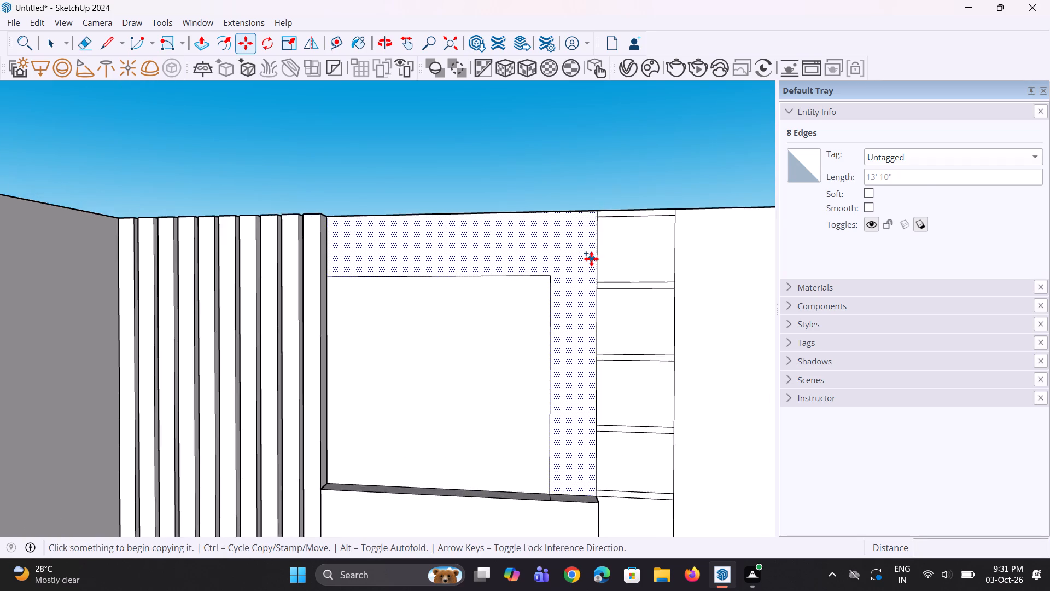
pyautogui.scroll(3, 591, 259)
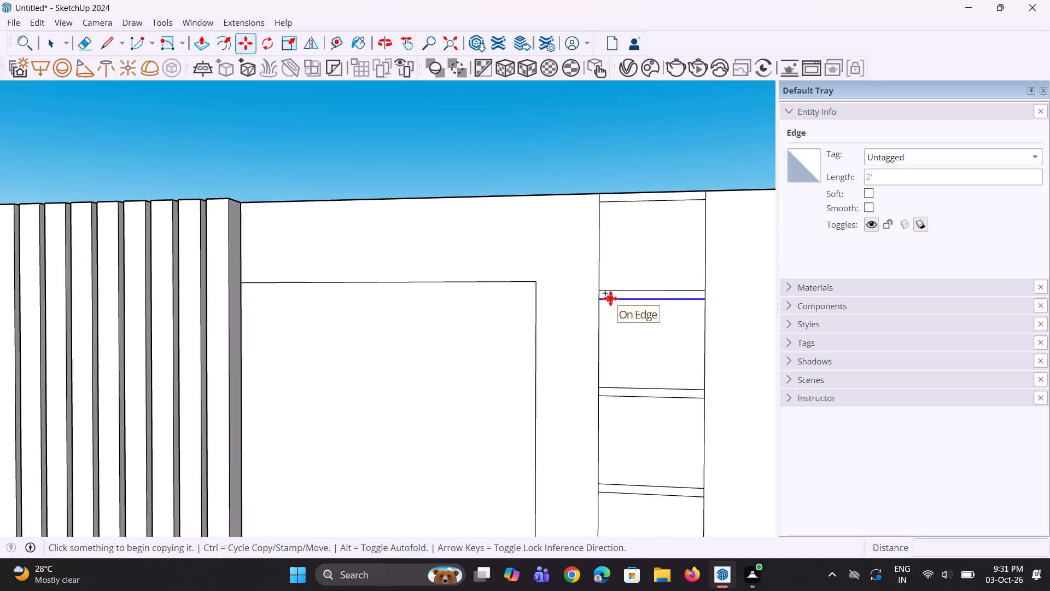
pyautogui.scroll(-2, 610, 299)
pyautogui.scroll(3, 598, 306)
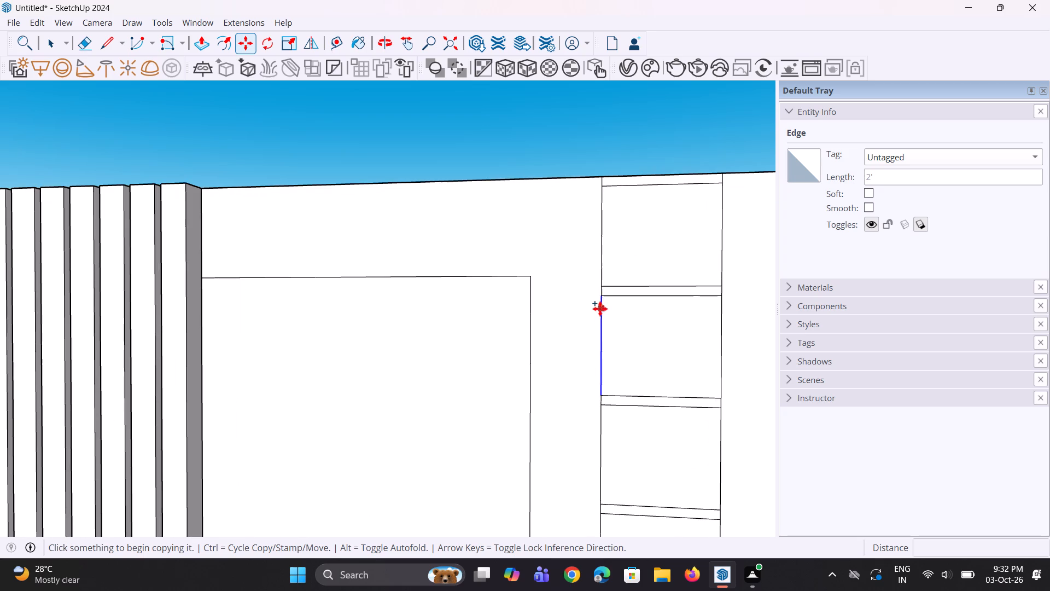
pyautogui.press('space')
pyautogui.click(601, 265)
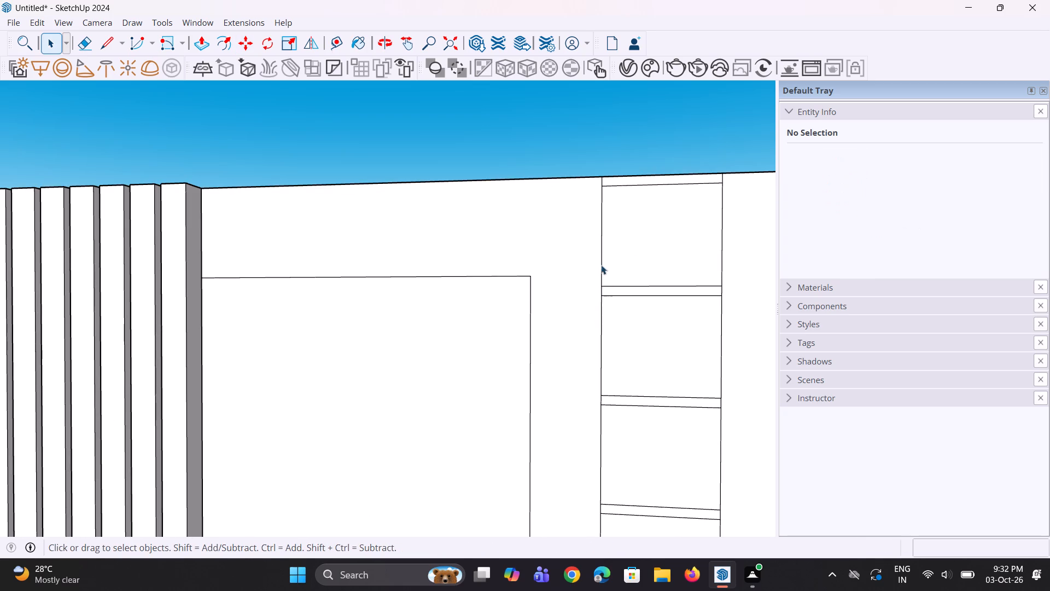
pyautogui.scroll(2, 602, 299)
pyautogui.keyDown('ctrl'); pyautogui.click(602, 293); pyautogui.keyUp('ctrl')
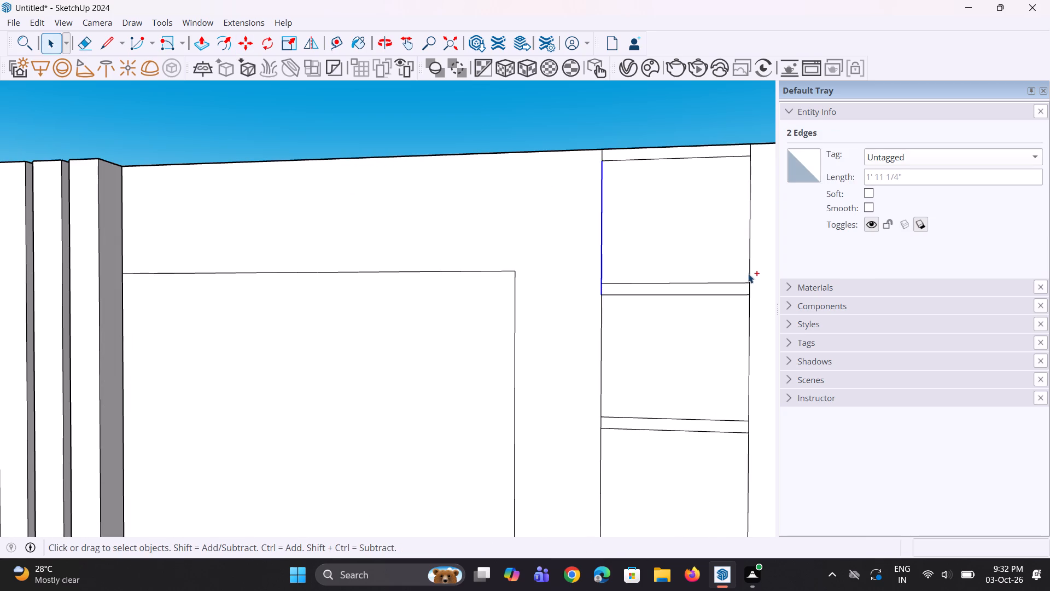
pyautogui.keyDown('ctrl'); pyautogui.click(751, 264); pyautogui.keyUp('ctrl')
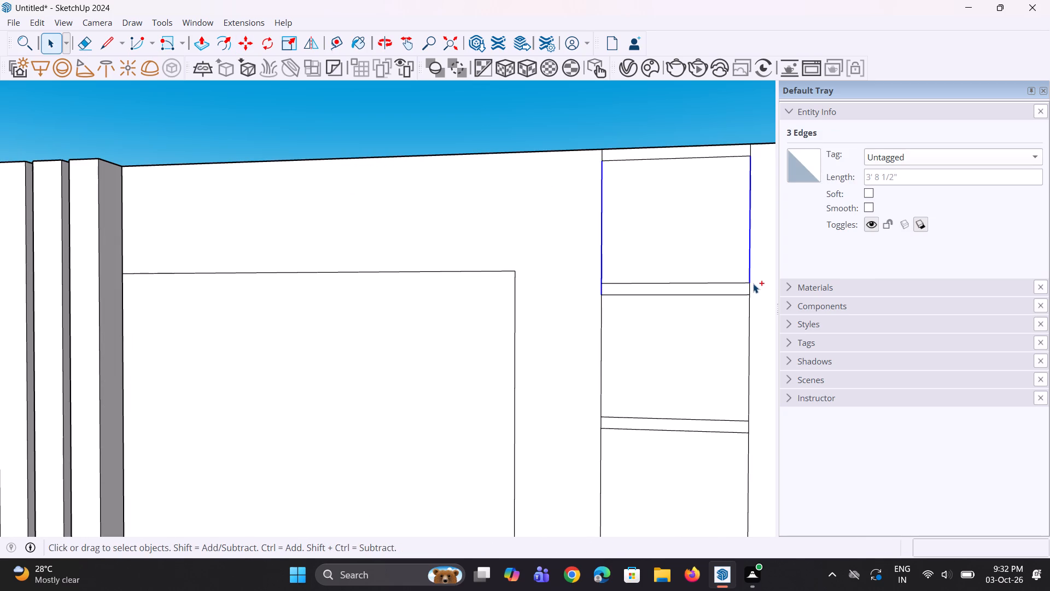
pyautogui.keyDown('ctrl'); pyautogui.click(751, 284); pyautogui.keyUp('ctrl')
pyautogui.scroll(-3, 662, 230)
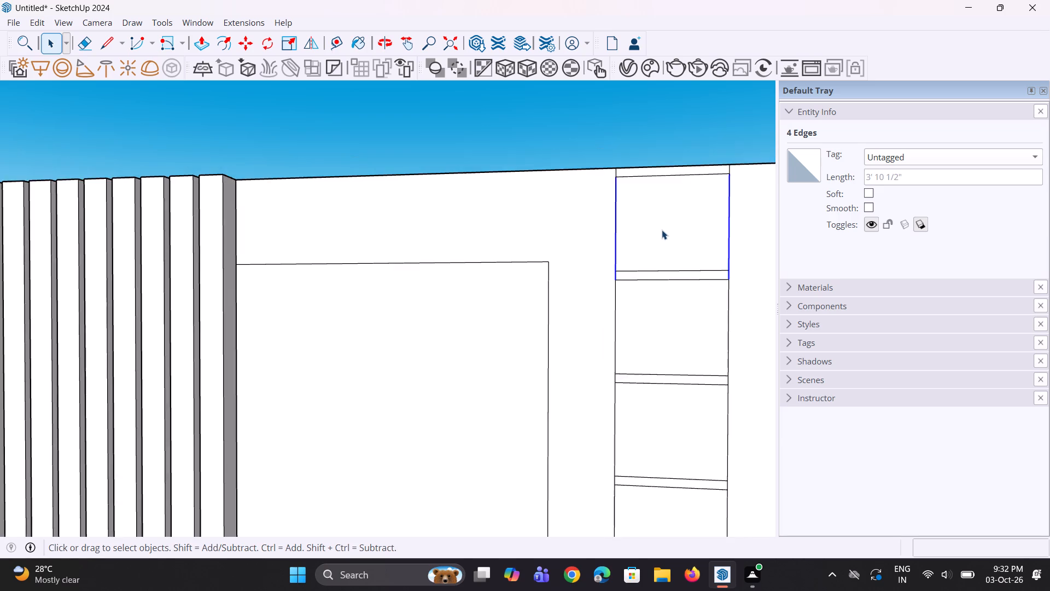
pyautogui.scroll(-3, 662, 230)
pyautogui.scroll(3, 641, 300)
pyautogui.keyDown('ctrl'); pyautogui.click(622, 283); pyautogui.keyUp('ctrl')
pyautogui.scroll(-4, 580, 319)
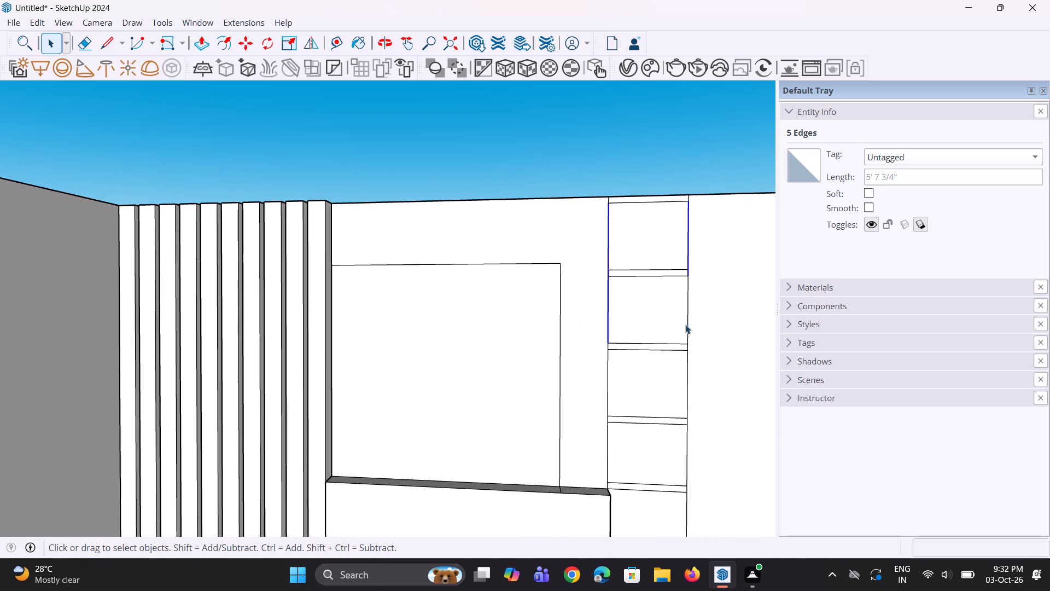
pyautogui.scroll(3, 695, 325)
pyautogui.keyDown('ctrl'); pyautogui.click(686, 296); pyautogui.keyUp('ctrl')
pyautogui.scroll(-5, 639, 293)
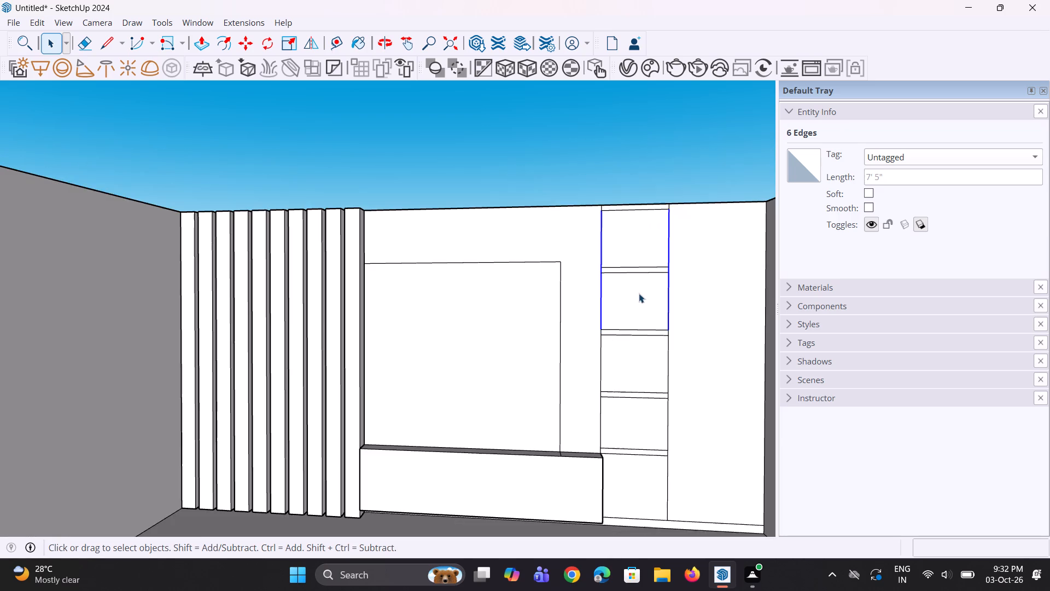
pyautogui.scroll(9, 612, 341)
pyautogui.keyDown('ctrl'); pyautogui.click(594, 317); pyautogui.keyUp('ctrl')
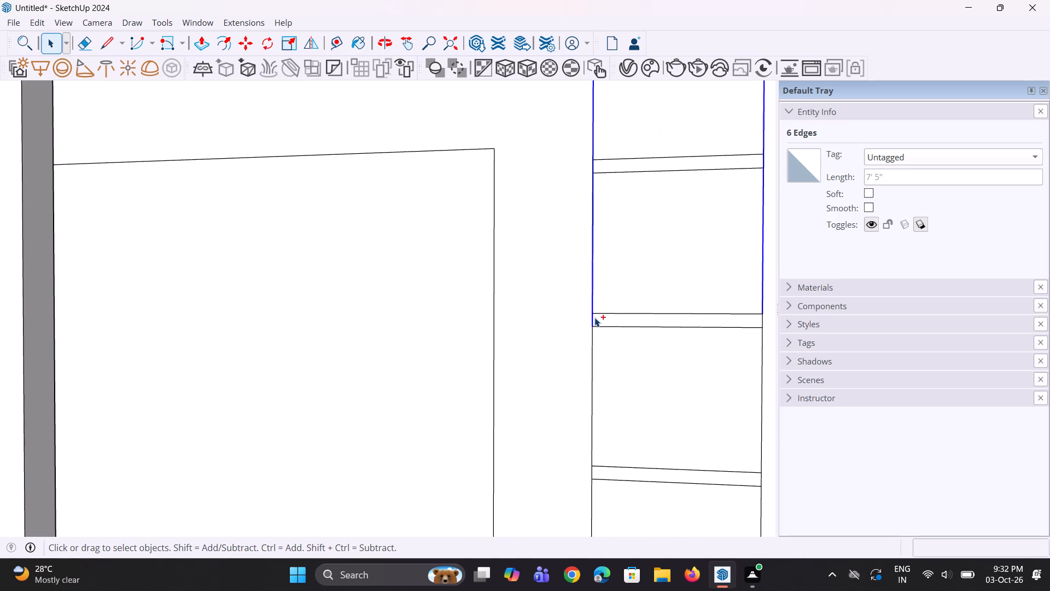
pyautogui.scroll(-3, 592, 319)
pyautogui.scroll(2, 727, 321)
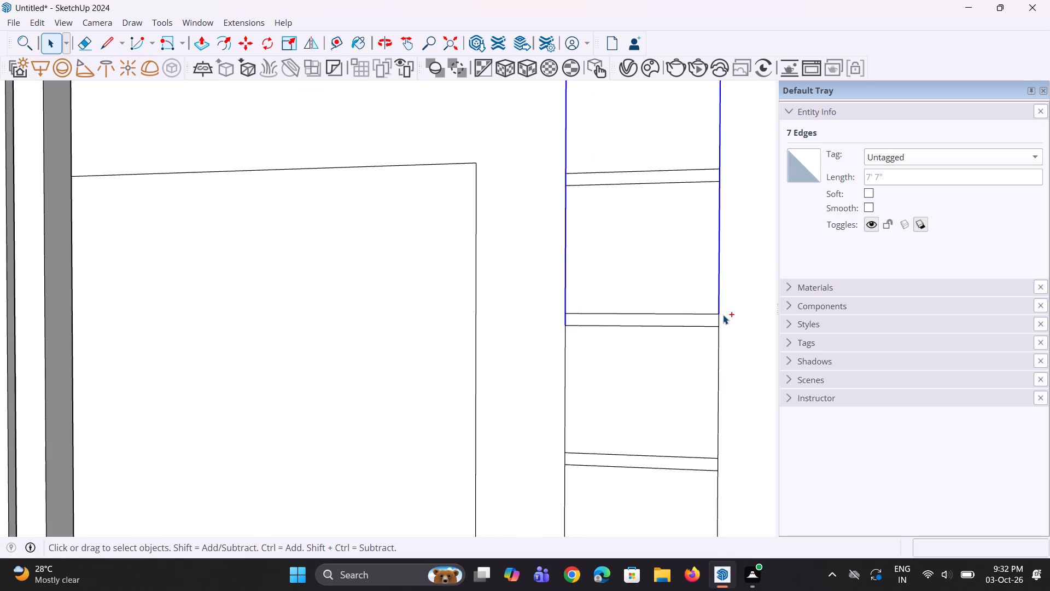
pyautogui.keyDown('ctrl'); pyautogui.click(719, 317); pyautogui.keyUp('ctrl')
pyautogui.scroll(-7, 661, 291)
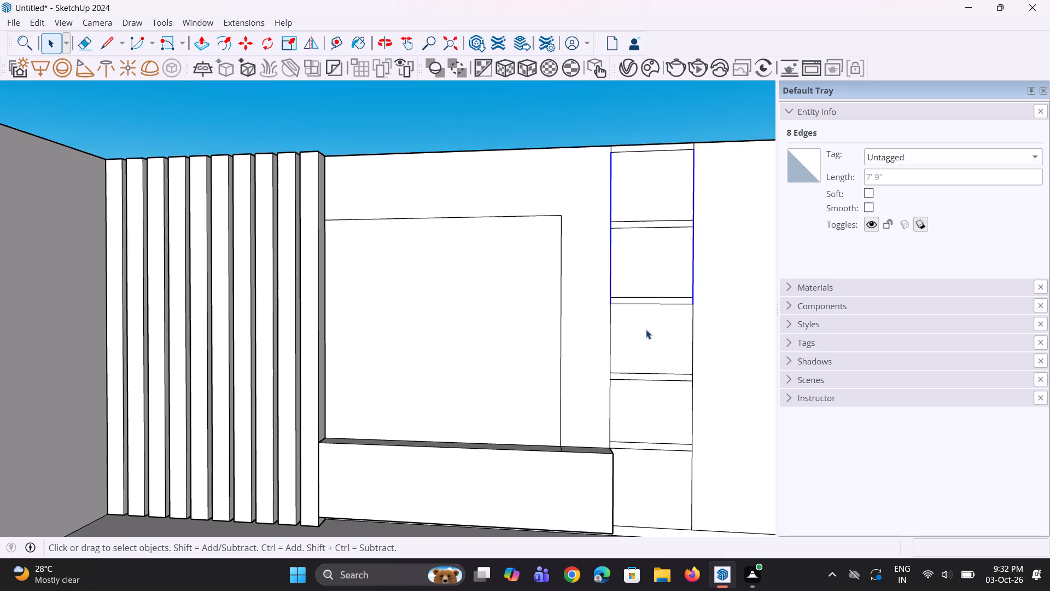
pyautogui.scroll(4, 628, 312)
pyautogui.scroll(2, 592, 360)
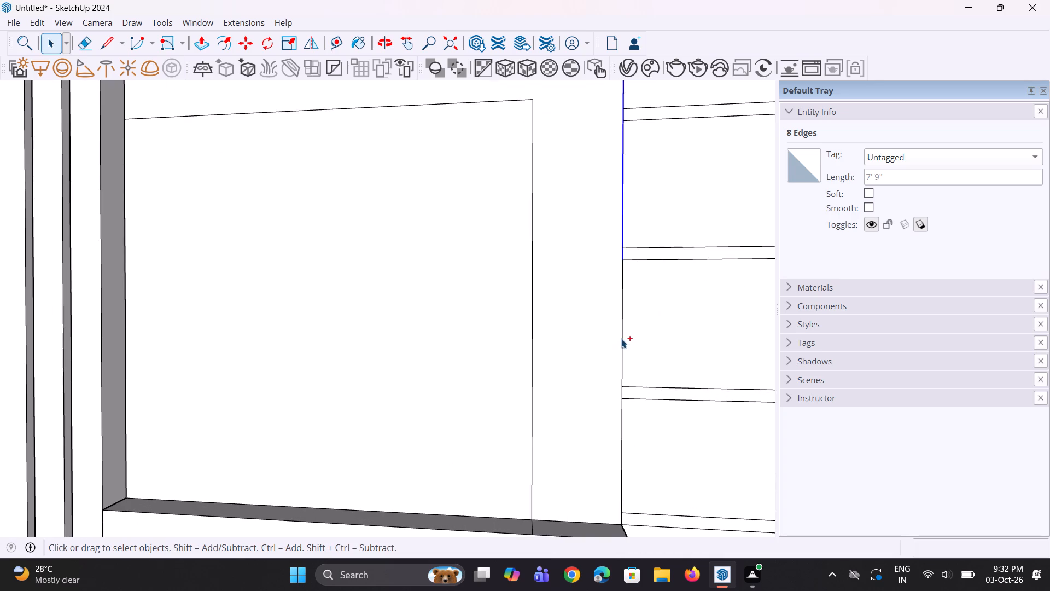
pyautogui.keyDown('ctrl'); pyautogui.click(622, 340); pyautogui.keyUp('ctrl')
pyautogui.scroll(-3, 544, 351)
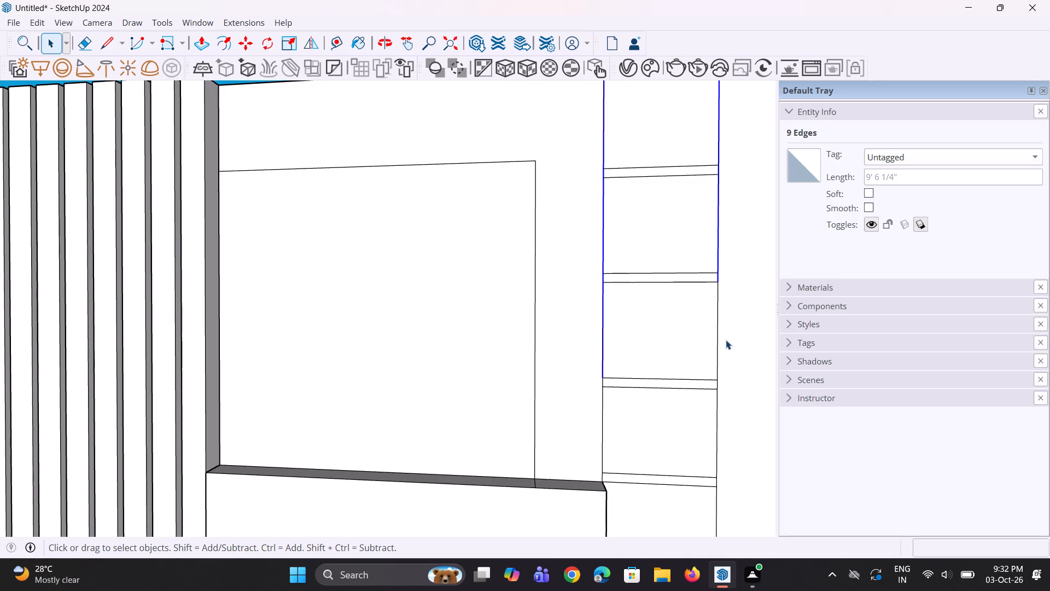
pyautogui.scroll(3, 726, 340)
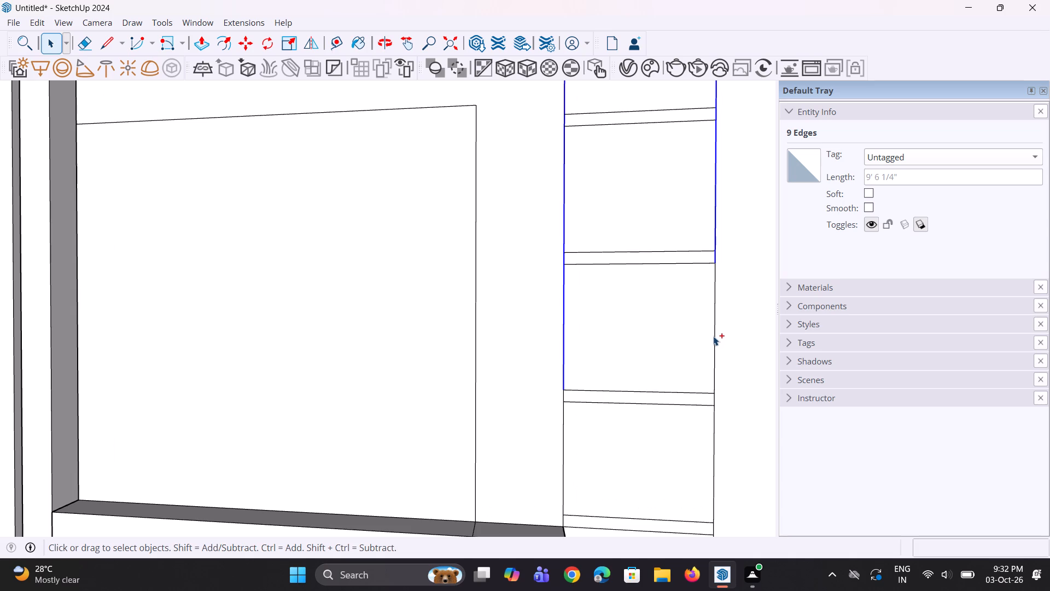
pyautogui.keyDown('ctrl'); pyautogui.click(714, 336); pyautogui.keyUp('ctrl')
pyautogui.scroll(-7, 644, 326)
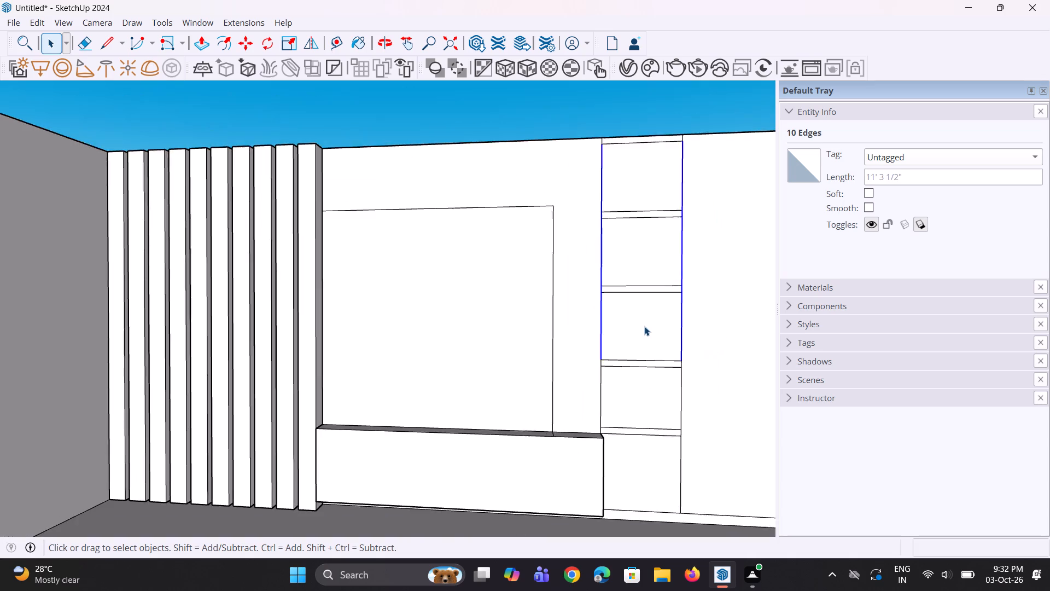
pyautogui.scroll(8, 621, 359)
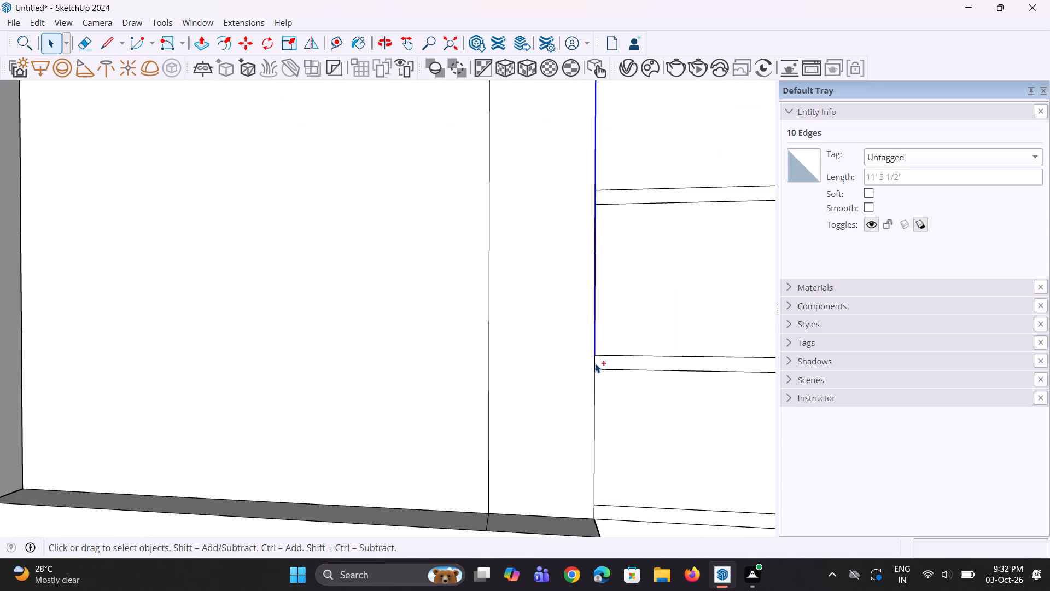
pyautogui.keyDown('ctrl'); pyautogui.click(595, 363); pyautogui.keyUp('ctrl')
pyautogui.scroll(-4, 551, 388)
pyautogui.scroll(2, 682, 374)
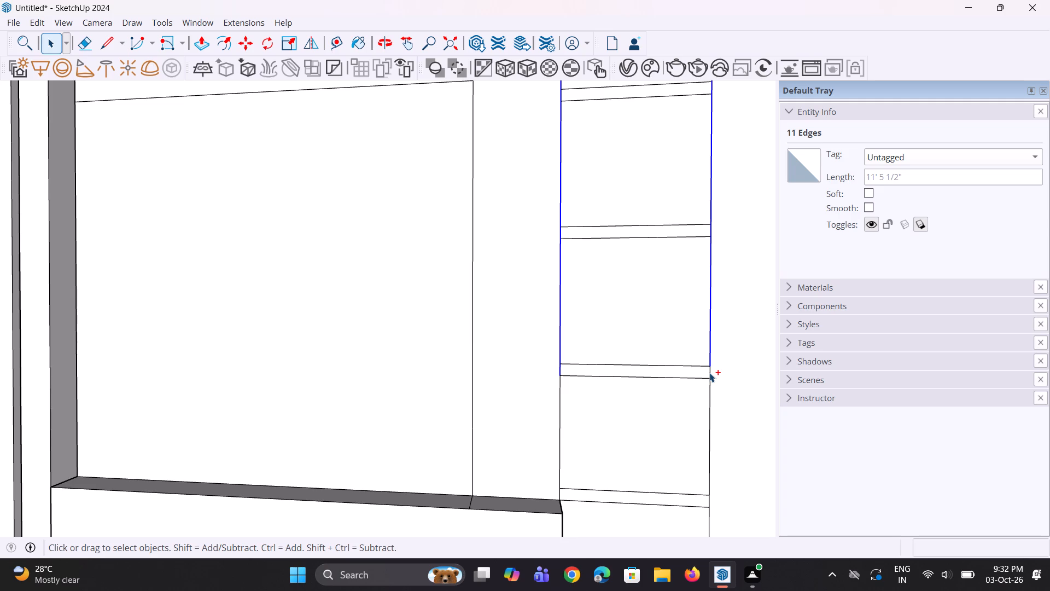
pyautogui.scroll(8, 710, 374)
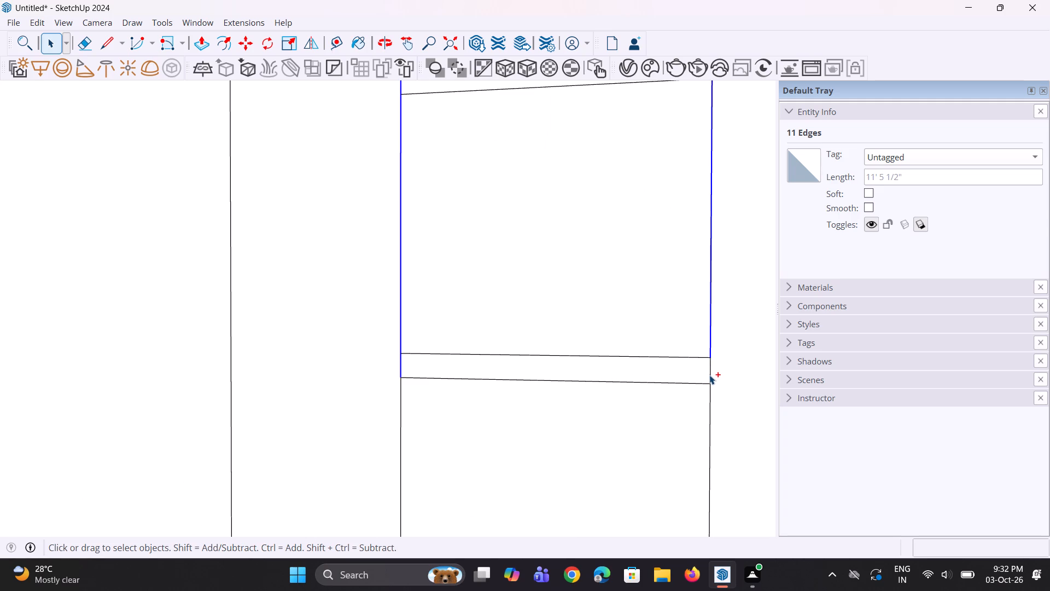
# Add the column's remaining vertical edge segments down to the bottom shelf to the selection and copy them all 2" sideways, away from the large panel.
pyautogui.keyDown('ctrl'); pyautogui.click(709, 375); pyautogui.keyUp('ctrl')
pyautogui.scroll(-8, 558, 326)
pyautogui.scroll(2, 511, 413)
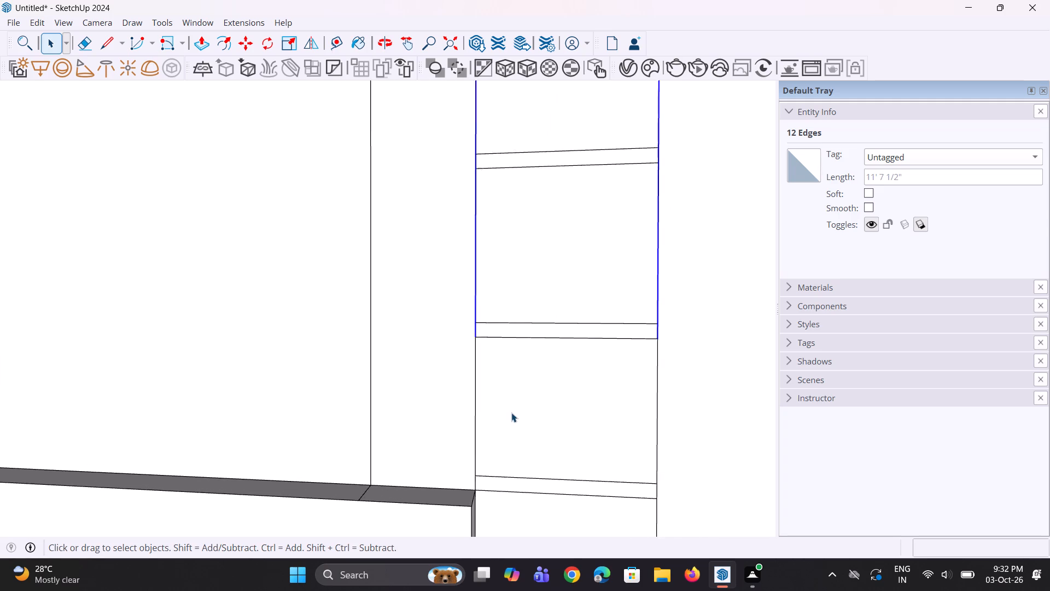
pyautogui.scroll(1, 511, 413)
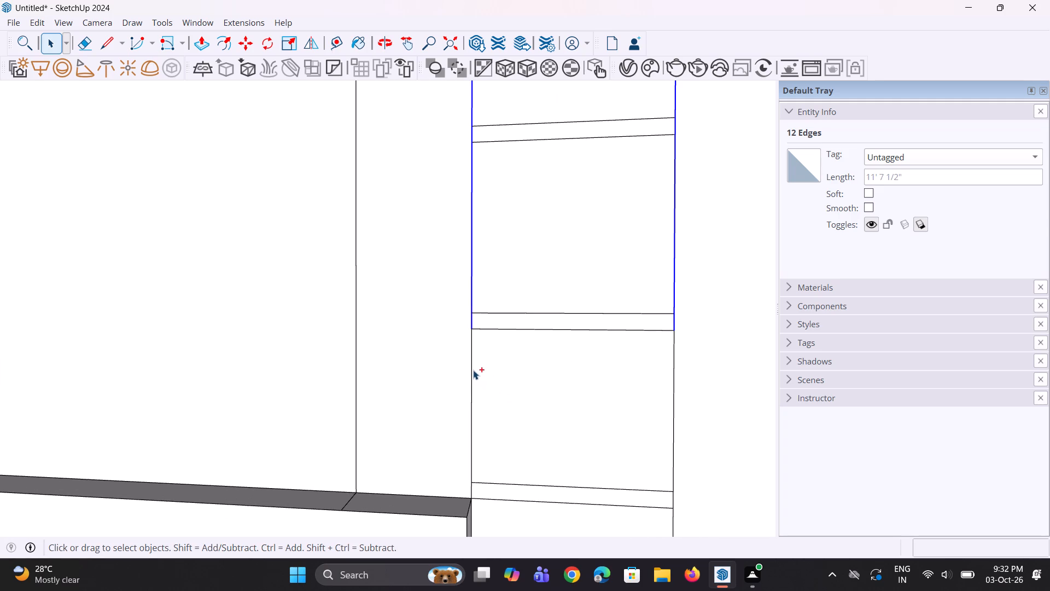
pyautogui.keyDown('ctrl'); pyautogui.click(471, 369); pyautogui.keyUp('ctrl')
pyautogui.scroll(-4, 471, 369)
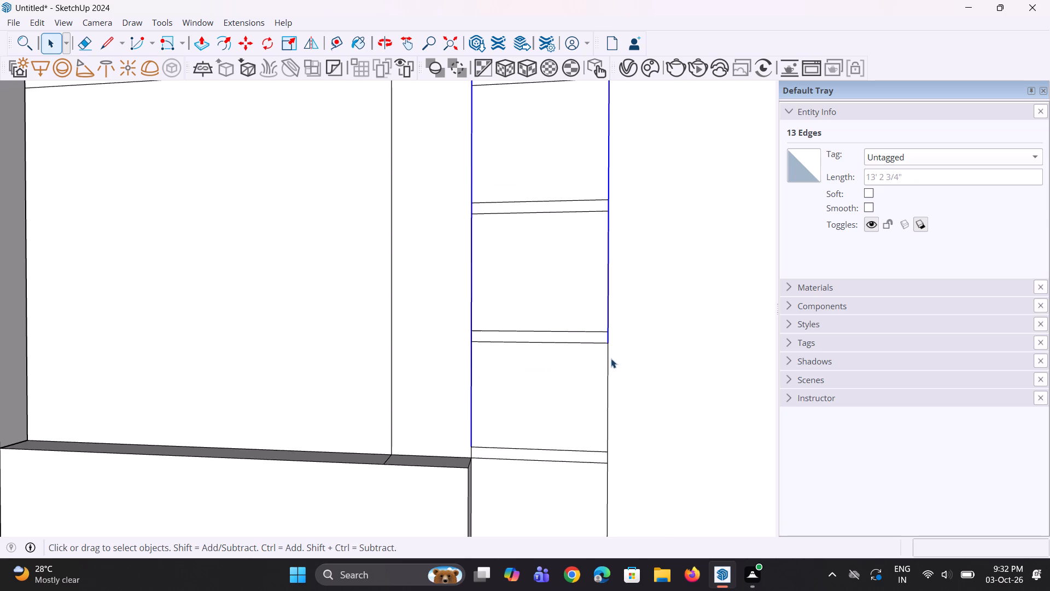
pyautogui.keyDown('ctrl'); pyautogui.click(608, 361); pyautogui.keyUp('ctrl')
pyautogui.scroll(-4, 598, 337)
pyautogui.scroll(10, 610, 421)
pyautogui.keyDown('ctrl'); pyautogui.click(603, 416); pyautogui.keyUp('ctrl')
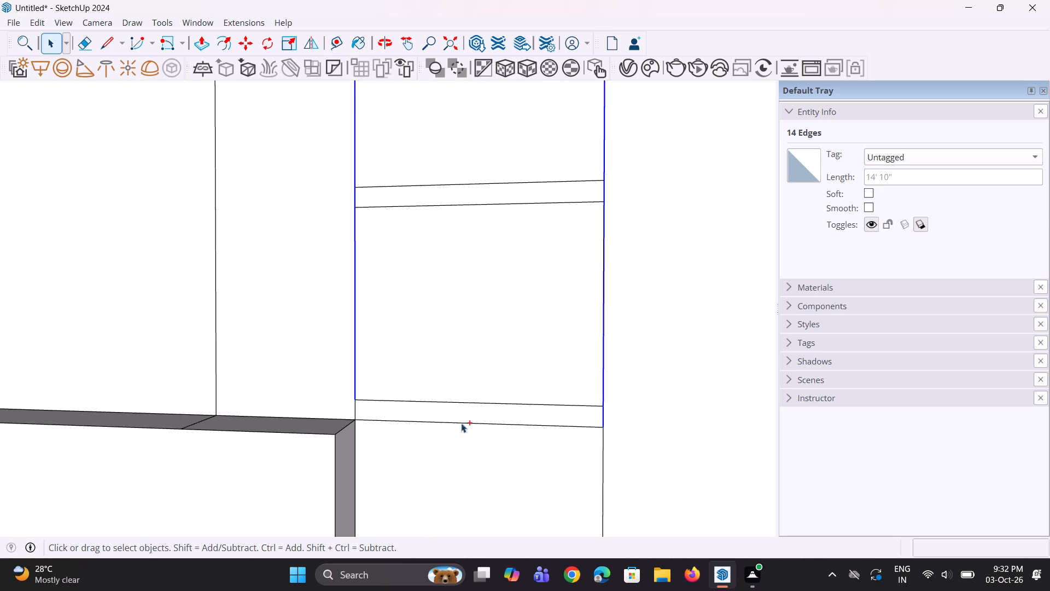
pyautogui.keyDown('ctrl'); pyautogui.click(355, 408); pyautogui.keyUp('ctrl')
pyautogui.press('m')
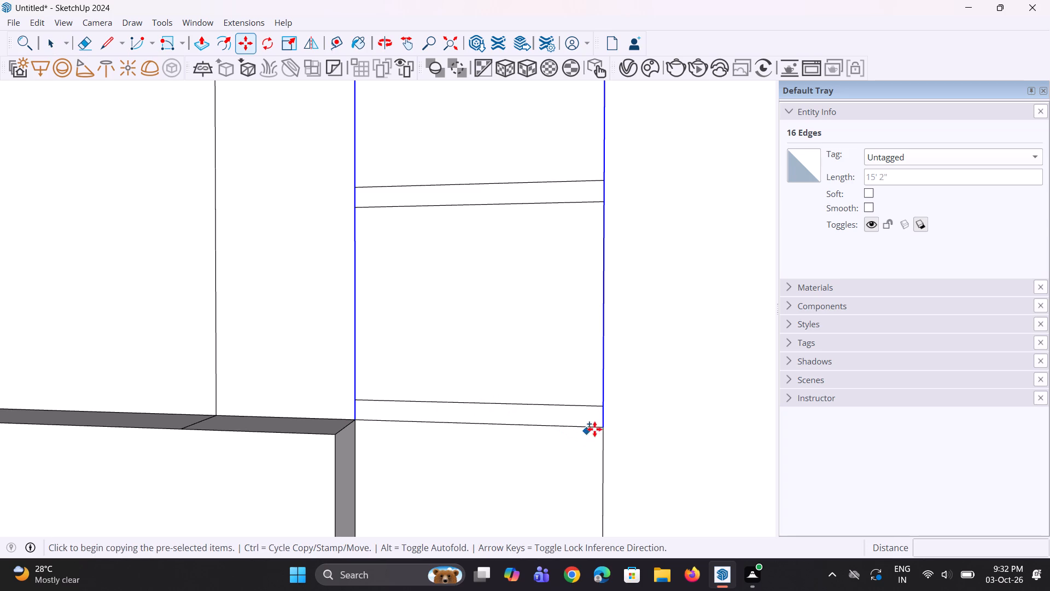
pyautogui.click(604, 425)
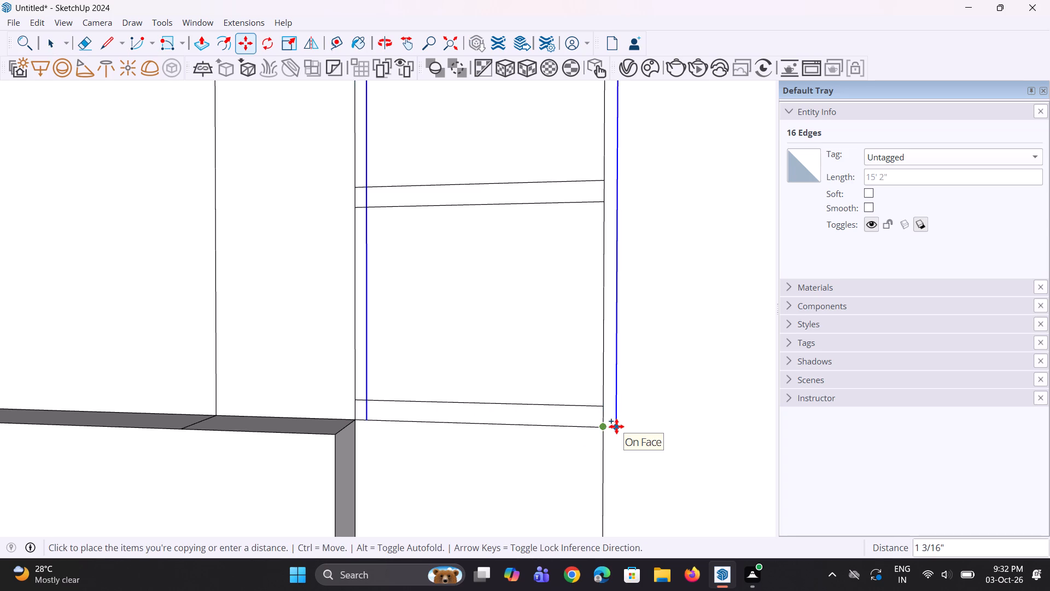
pyautogui.write('2"')
pyautogui.press('Return')
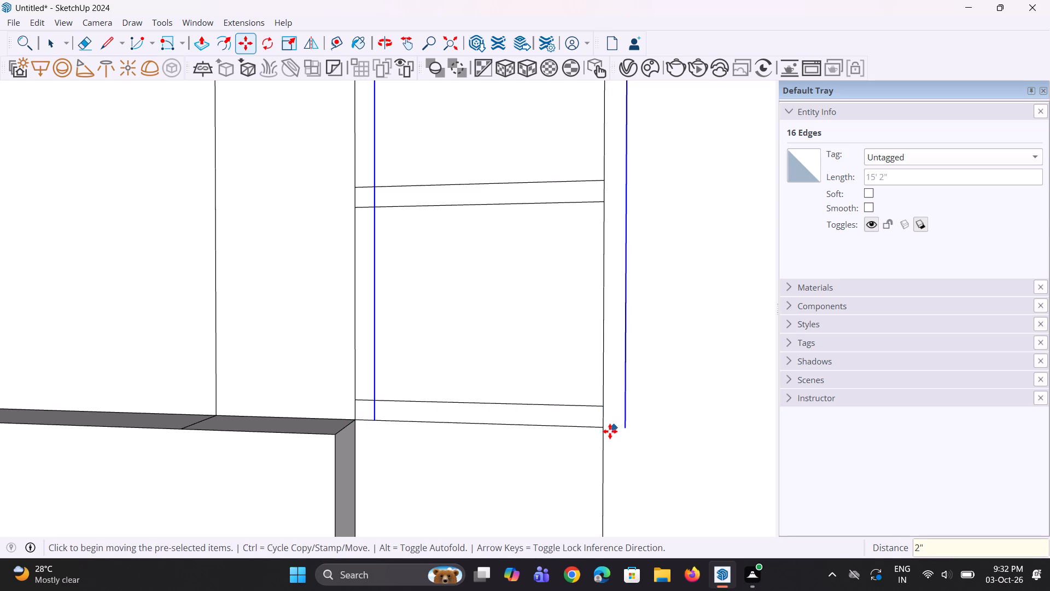
# Draw a short horizontal line joining the bottom shelf's outer corner to the foot of the copied outer vertical edge.
pyautogui.scroll(2, 604, 440)
pyautogui.press('space')
pyautogui.press('l')
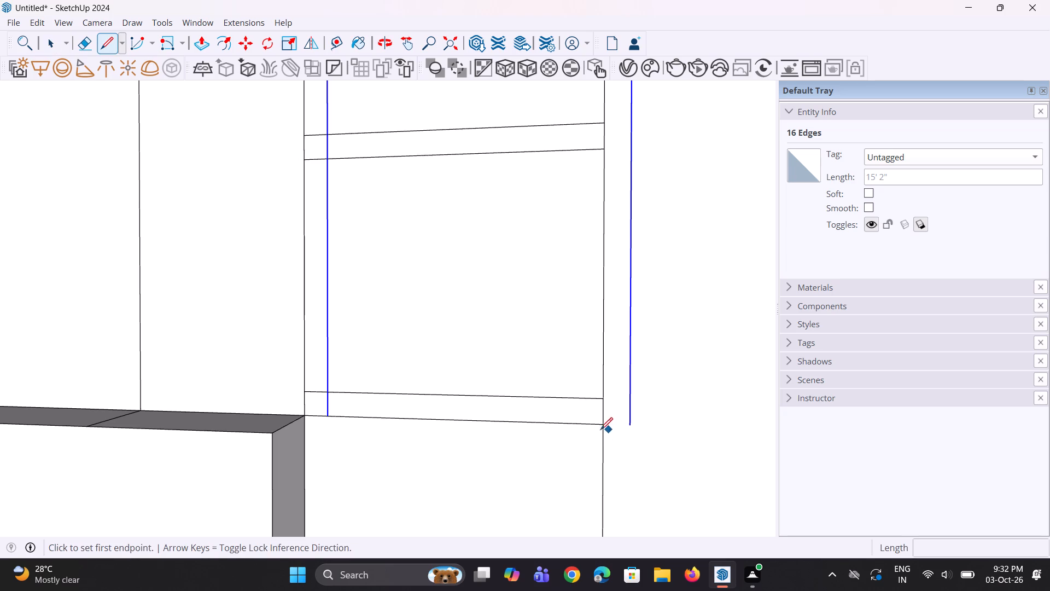
pyautogui.click(598, 428)
pyautogui.click(631, 426)
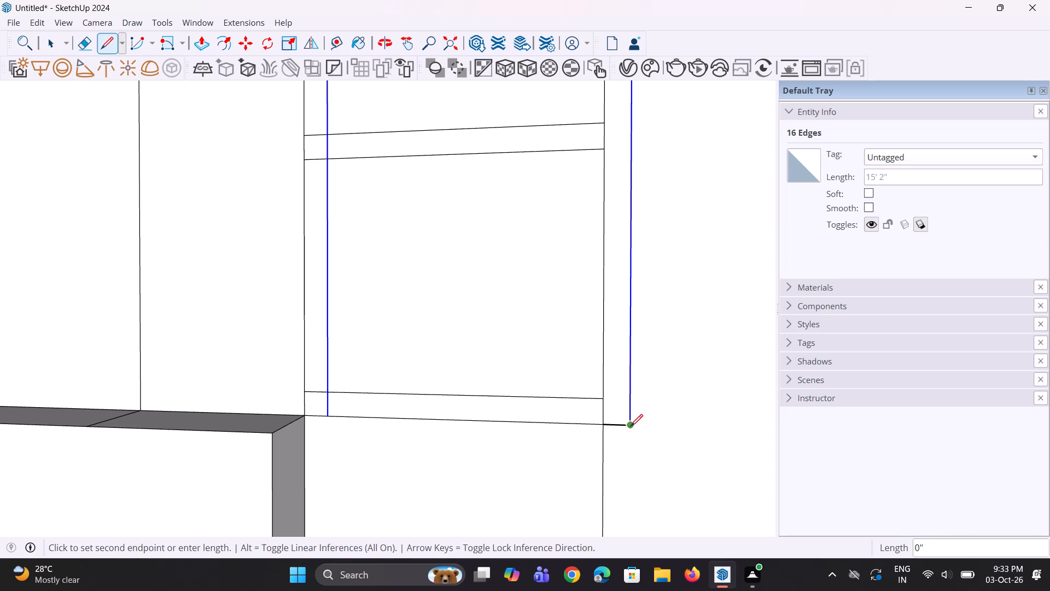
pyautogui.press('space')
pyautogui.press('space')
# Erase the short overlapping segments at both ends of the bottom shelf so it merges with the column's side strips.
pyautogui.press('e')
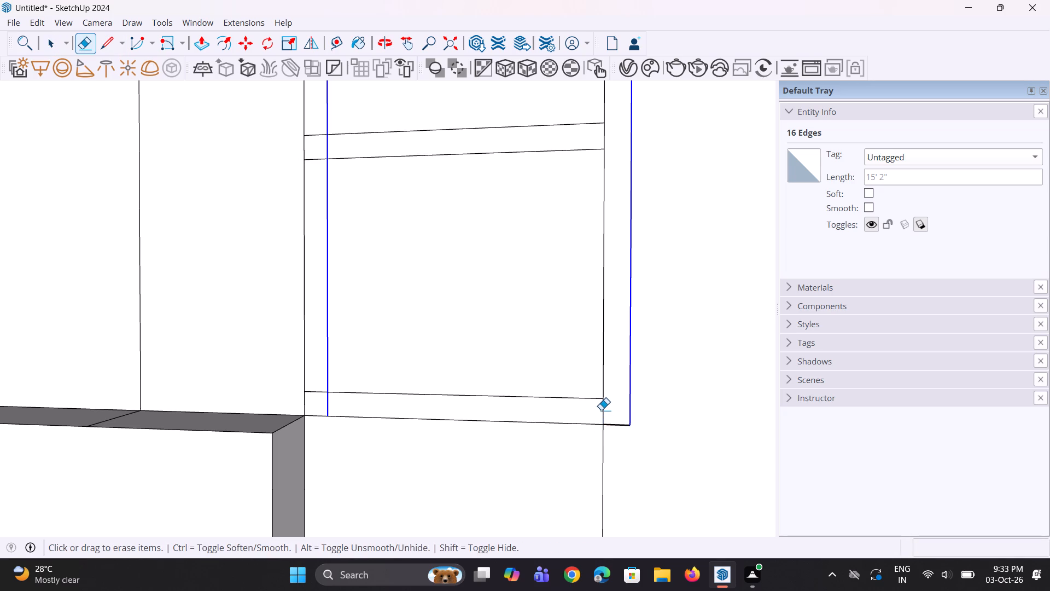
pyautogui.click(604, 412)
pyautogui.scroll(-4, 588, 462)
pyautogui.moveTo(626, 448); pyautogui.dragTo(584, 443, button='middle')
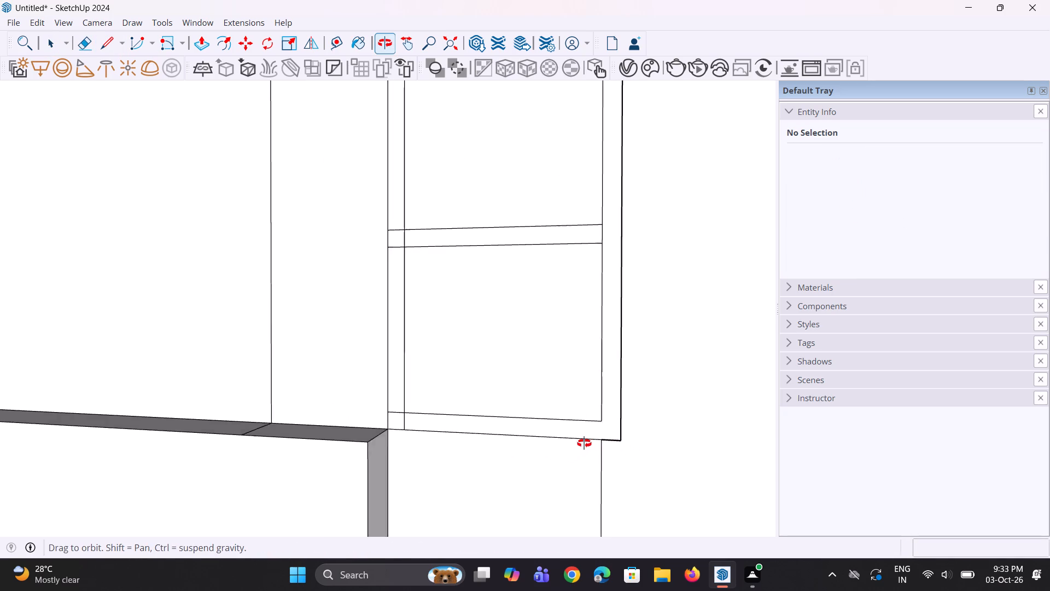
pyautogui.moveTo(584, 443); pyautogui.dragTo(620, 441, button='middle')
pyautogui.scroll(-4, 620, 440)
pyautogui.scroll(3, 474, 407)
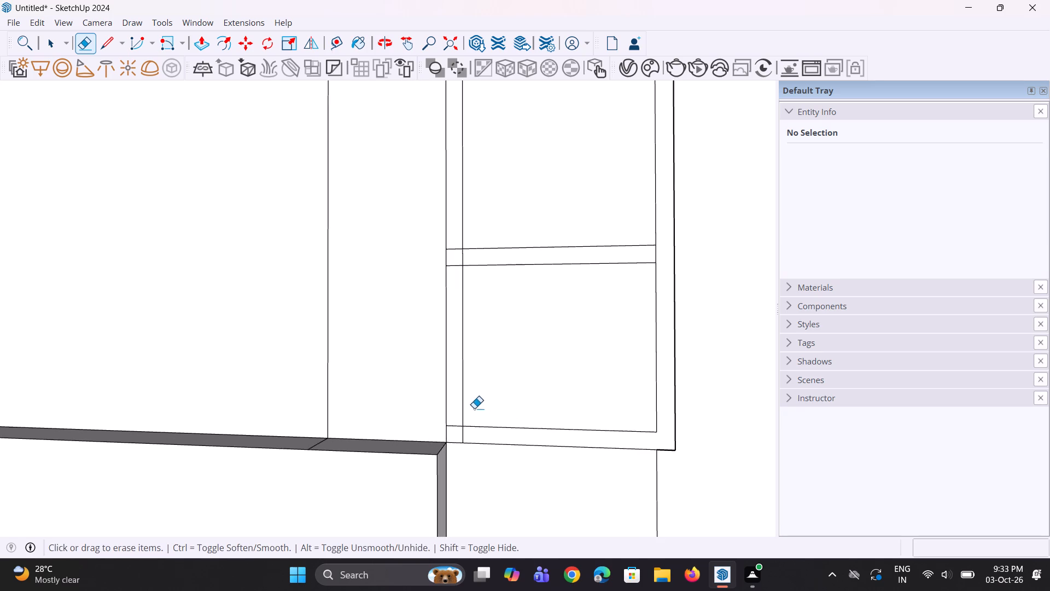
pyautogui.scroll(6, 474, 408)
pyautogui.moveTo(454, 441); pyautogui.dragTo(436, 425)
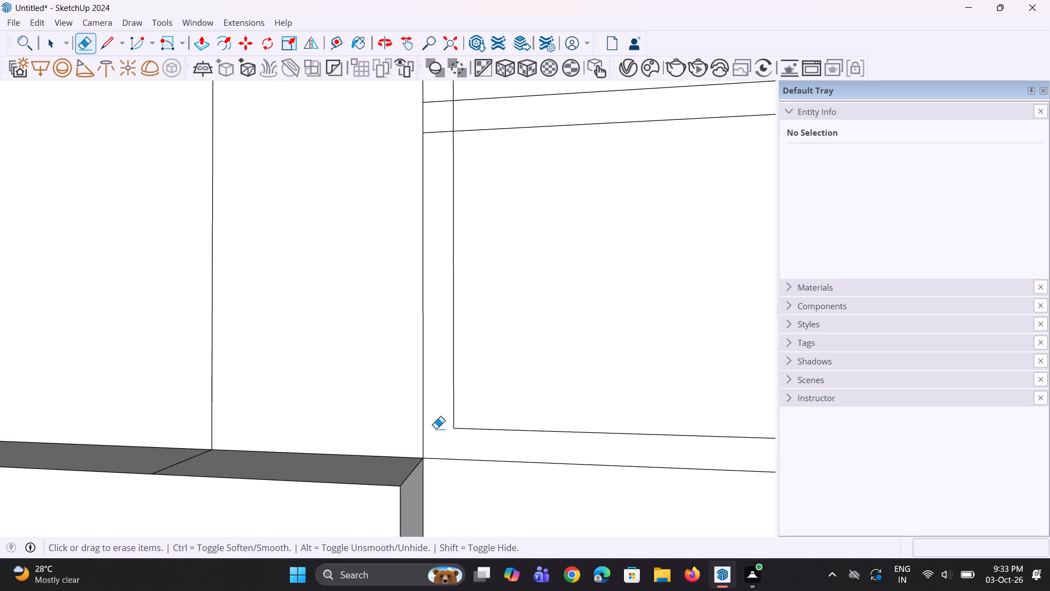
# Erase the three intermediate shelves' line segments that cross the column's side strip nearest the large panel.
pyautogui.scroll(-6, 444, 448)
pyautogui.moveTo(444, 242); pyautogui.dragTo(442, 247)
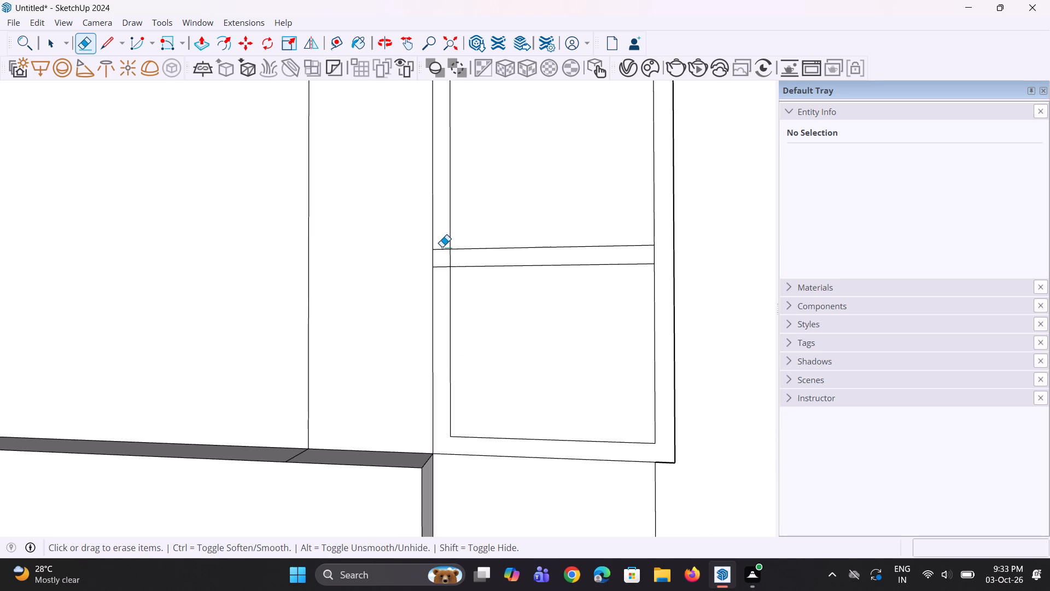
pyautogui.moveTo(442, 247); pyautogui.dragTo(440, 278)
pyautogui.scroll(-3, 472, 381)
pyautogui.scroll(-2, 530, 350)
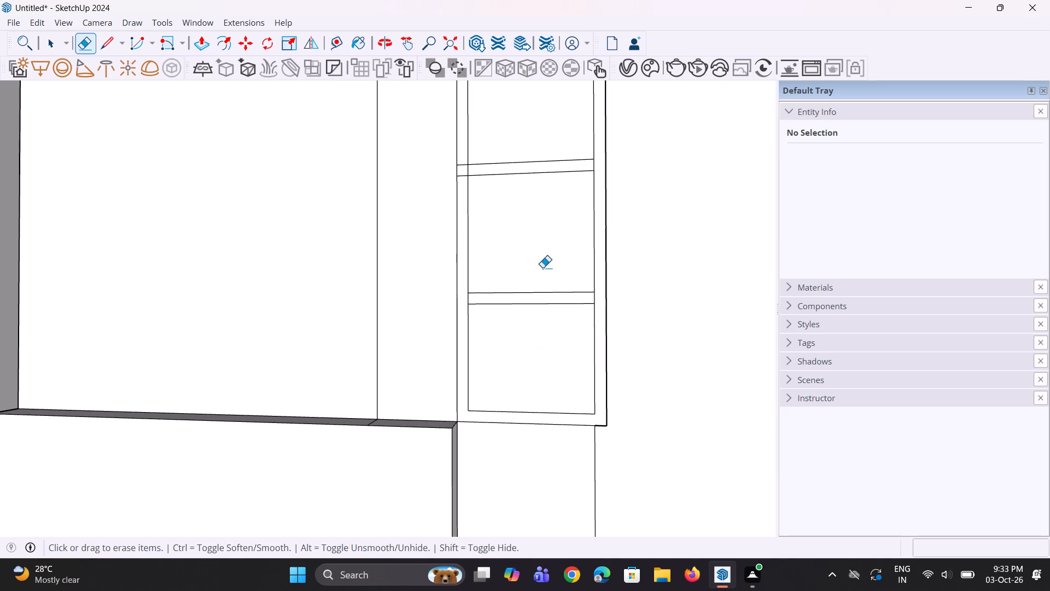
pyautogui.scroll(5, 450, 171)
pyautogui.moveTo(459, 158); pyautogui.dragTo(457, 200)
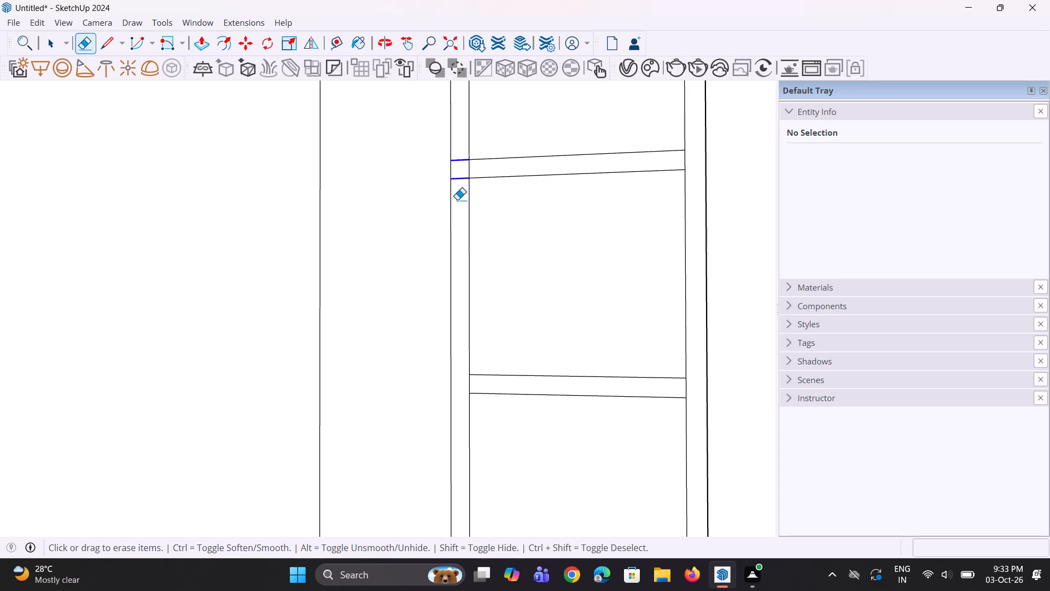
pyautogui.moveTo(457, 200); pyautogui.dragTo(457, 200)
pyautogui.scroll(-12, 475, 379)
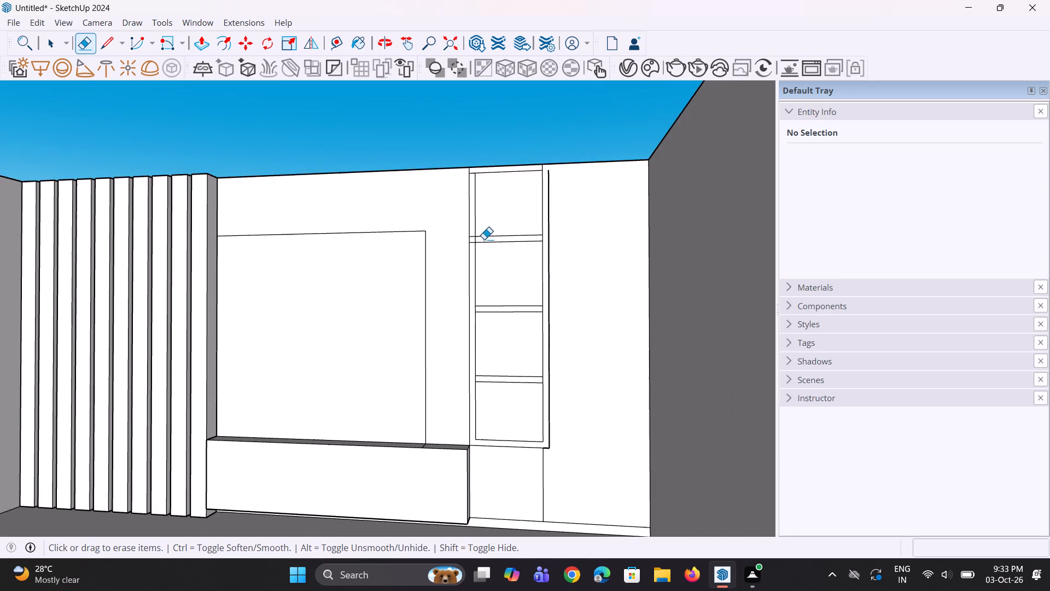
pyautogui.scroll(9, 482, 235)
pyautogui.moveTo(459, 236); pyautogui.dragTo(458, 277)
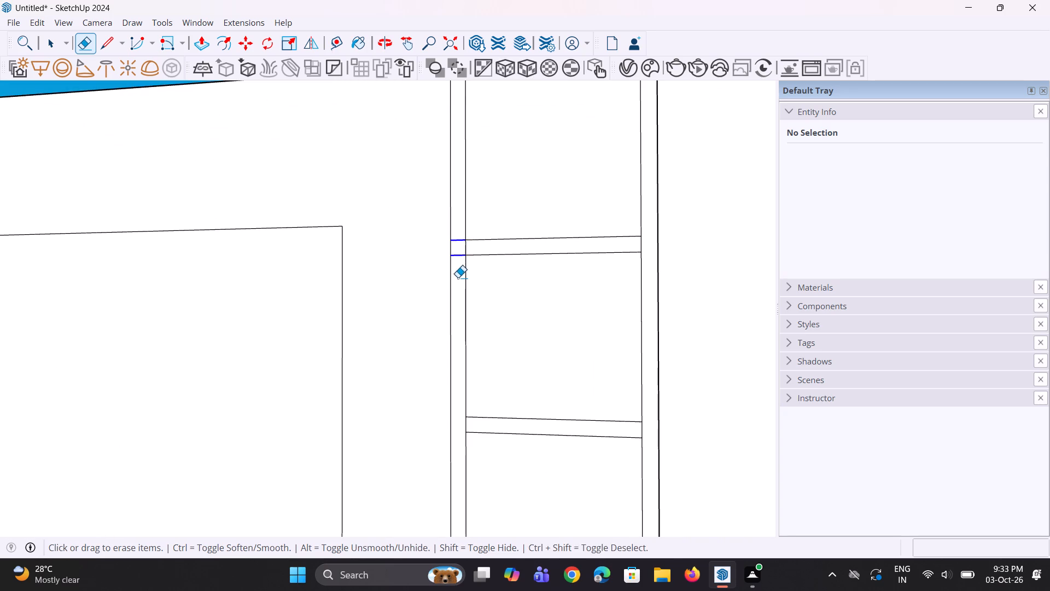
pyautogui.moveTo(458, 277); pyautogui.dragTo(457, 277)
# Draw a 2" vertical line extending the column's copied outer edge up to the top of the wall.
pyautogui.scroll(-3, 487, 351)
pyautogui.scroll(4, 626, 150)
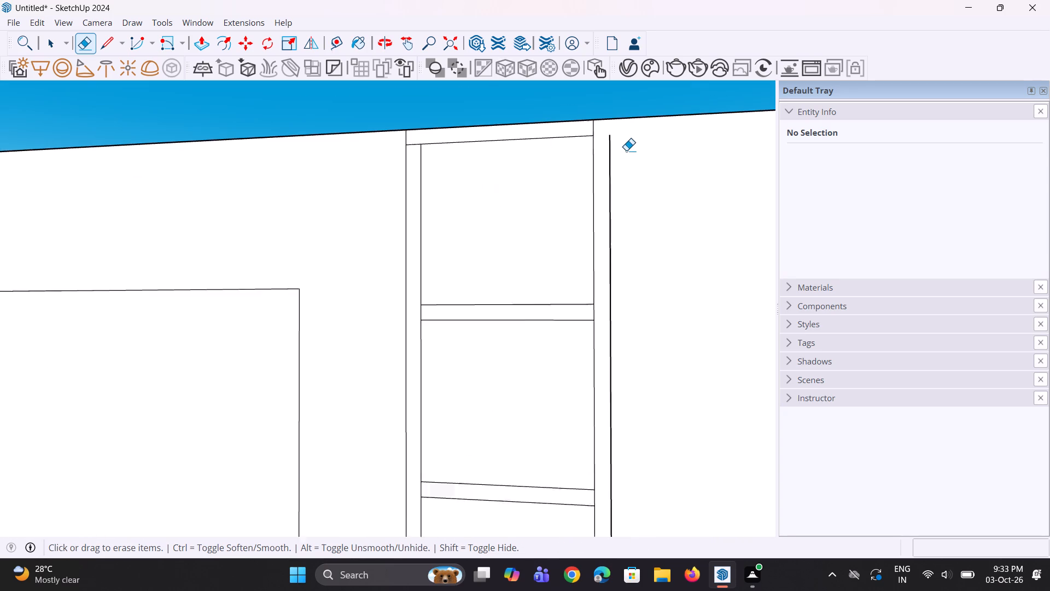
pyautogui.press('l')
pyautogui.scroll(-3, 588, 206)
pyautogui.scroll(2, 604, 130)
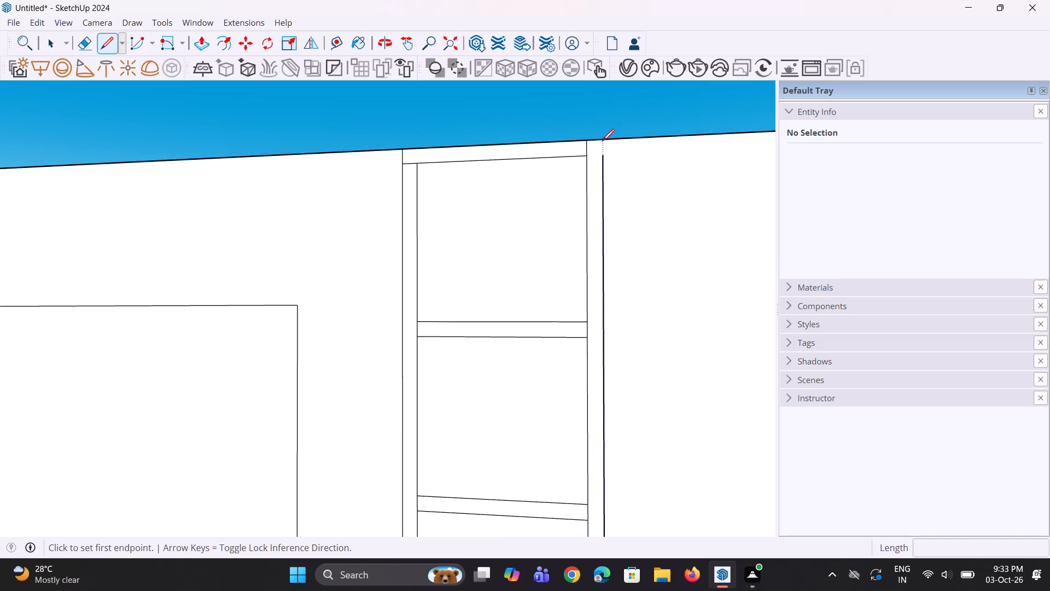
pyautogui.scroll(2, 602, 145)
pyautogui.click(602, 161)
pyautogui.click(601, 137)
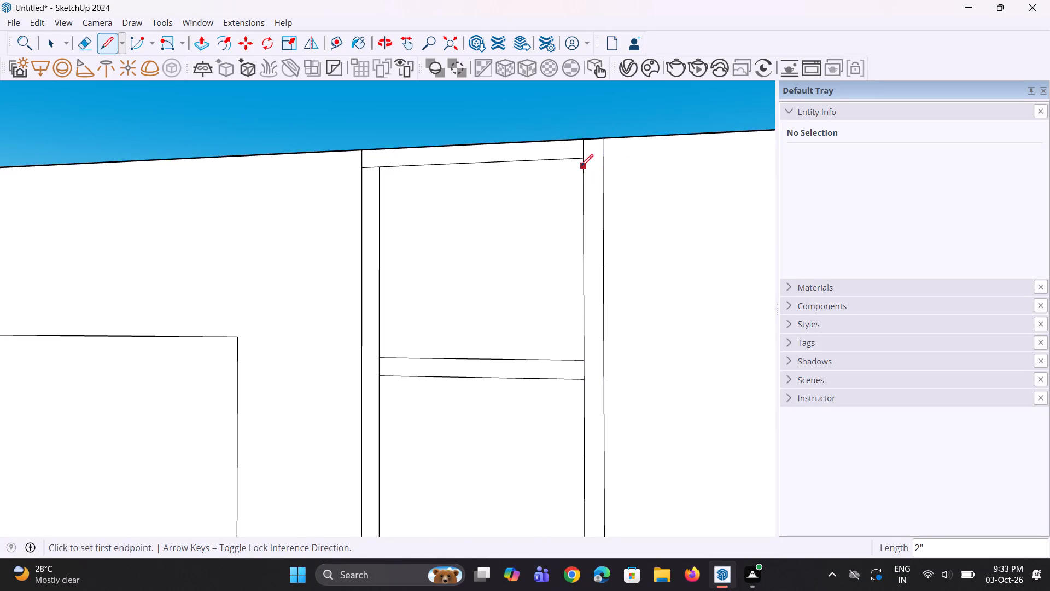
# Erase the short overlapping segments at both top corners of the column so the top strip joins the side strips.
pyautogui.press('e')
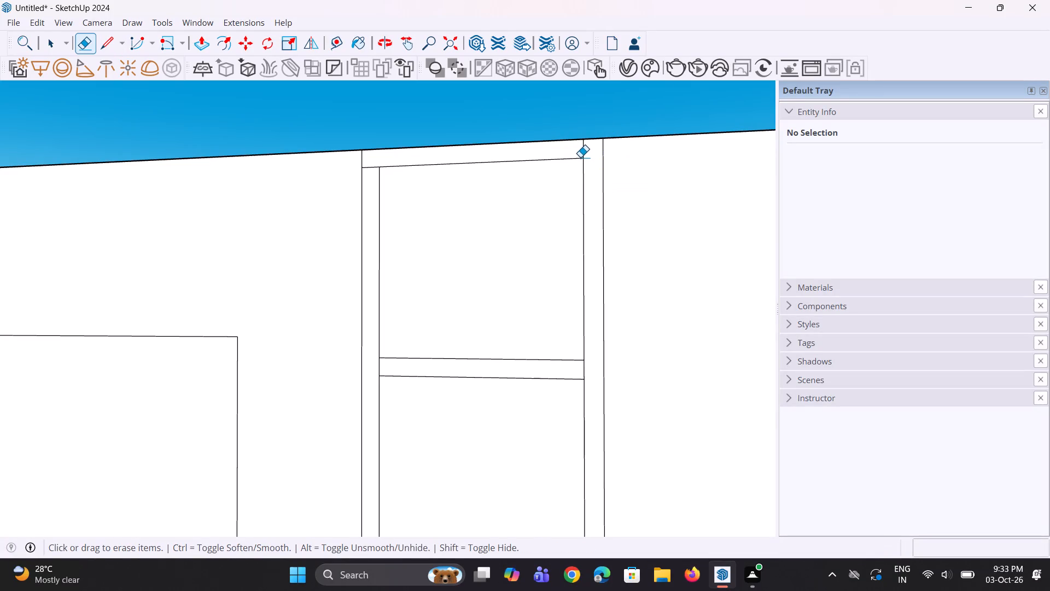
pyautogui.click(582, 150)
pyautogui.scroll(2, 368, 181)
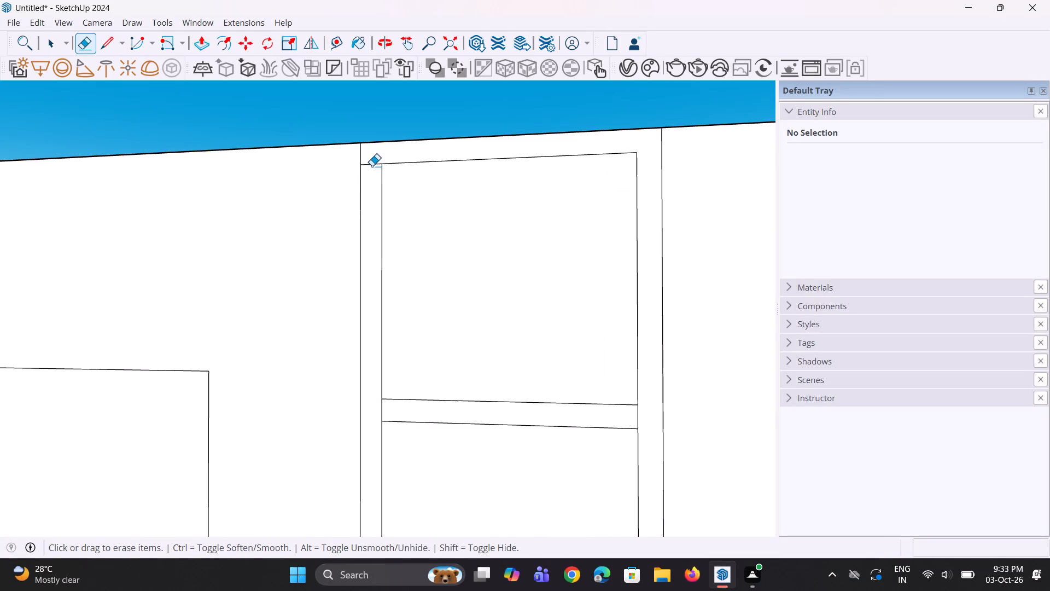
pyautogui.click(372, 166)
# Push/Pull the column's frame face outward 8", level with the front of the strip panelling.
pyautogui.press('p')
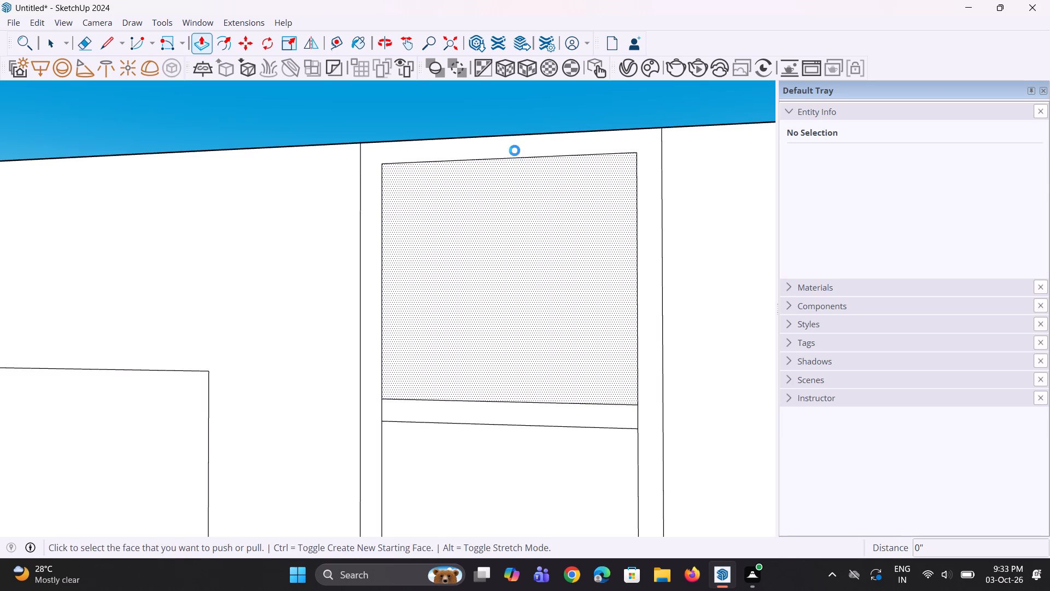
pyautogui.click(519, 147)
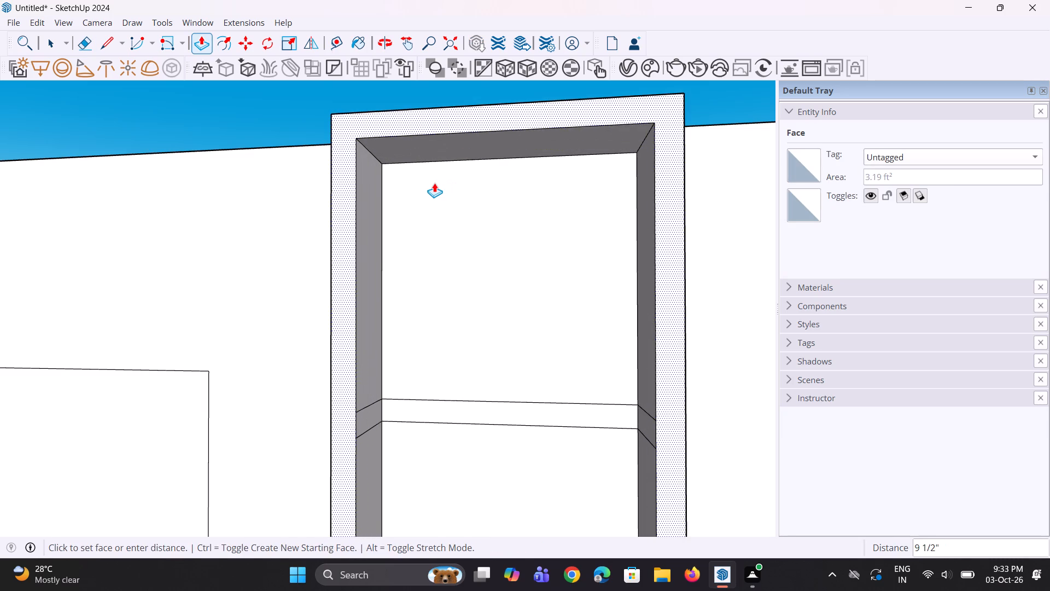
pyautogui.scroll(-9, 437, 179)
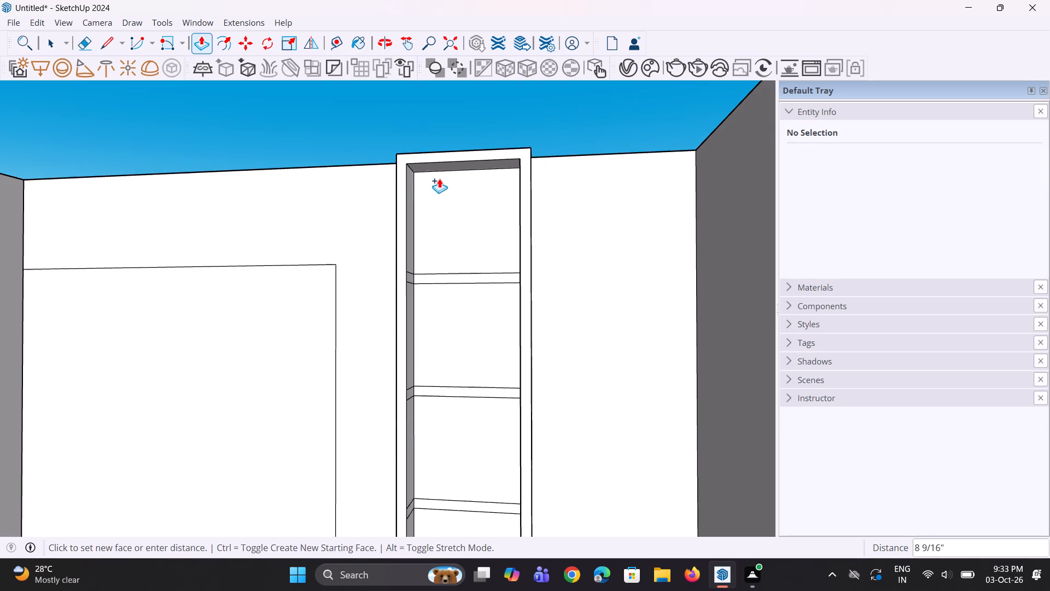
pyautogui.scroll(-2, 440, 178)
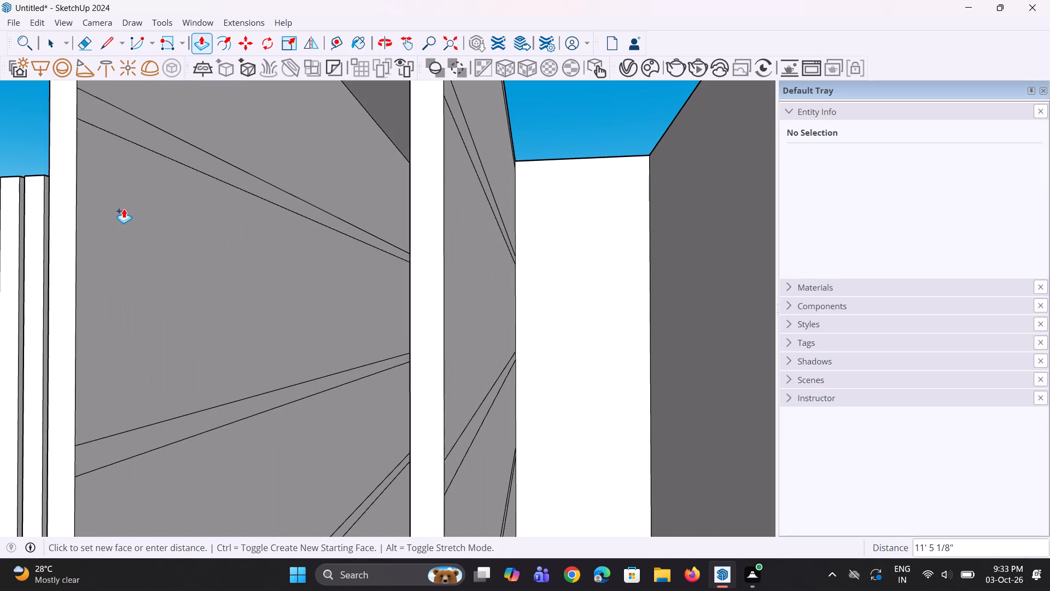
pyautogui.scroll(-6, 392, 209)
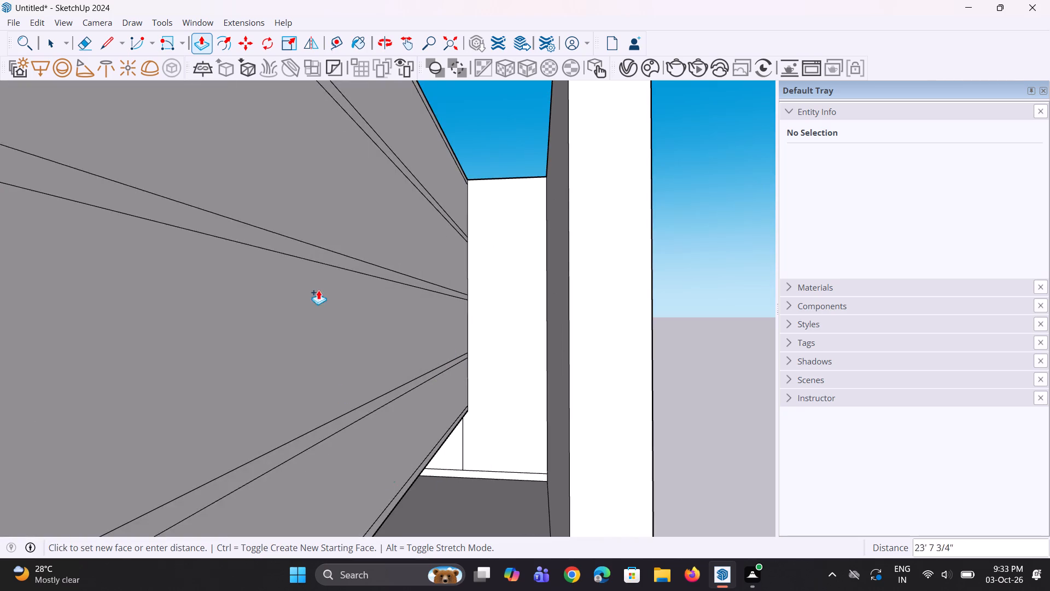
pyautogui.moveTo(377, 250); pyautogui.dragTo(662, 248, button='middle')
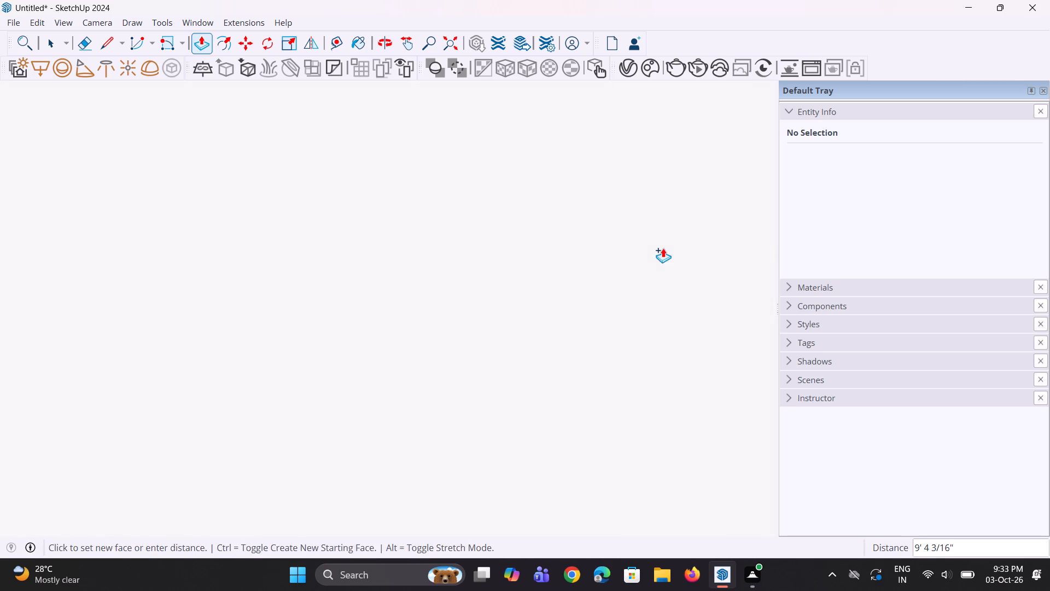
pyautogui.moveTo(663, 248); pyautogui.dragTo(322, 249, button='middle')
pyautogui.scroll(-8, 322, 249)
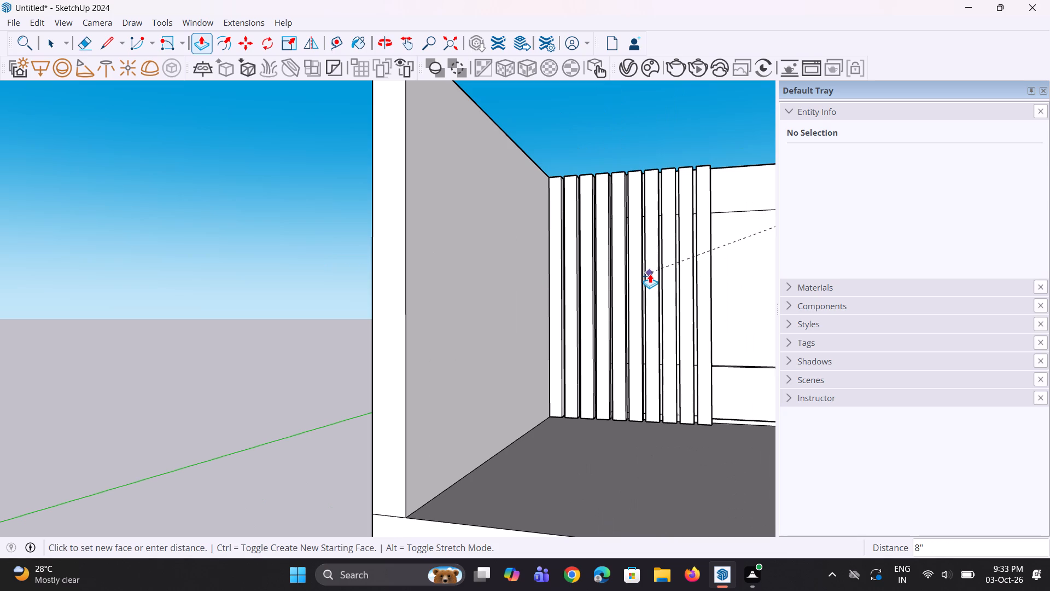
pyautogui.click(650, 273)
# Examine the room's back wall and the shelved column from outside and above.
pyautogui.scroll(-8, 591, 309)
pyautogui.moveTo(735, 315); pyautogui.dragTo(667, 350, button='middle')
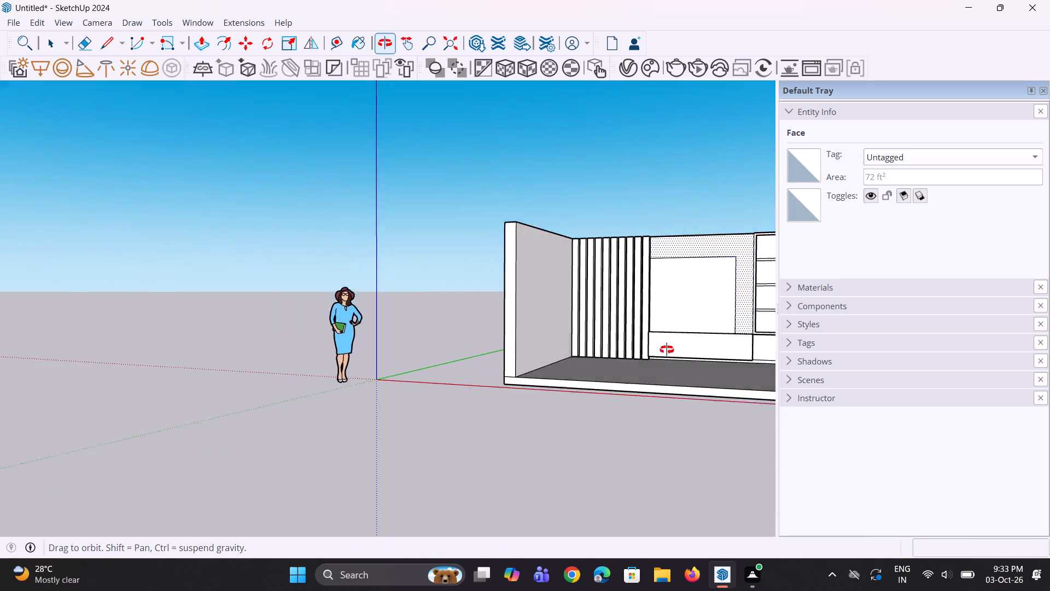
pyautogui.moveTo(667, 350); pyautogui.dragTo(628, 362, button='middle')
pyautogui.scroll(-10, 628, 337)
pyautogui.moveTo(628, 322); pyautogui.dragTo(685, 373, button='middle')
pyautogui.scroll(2, 680, 285)
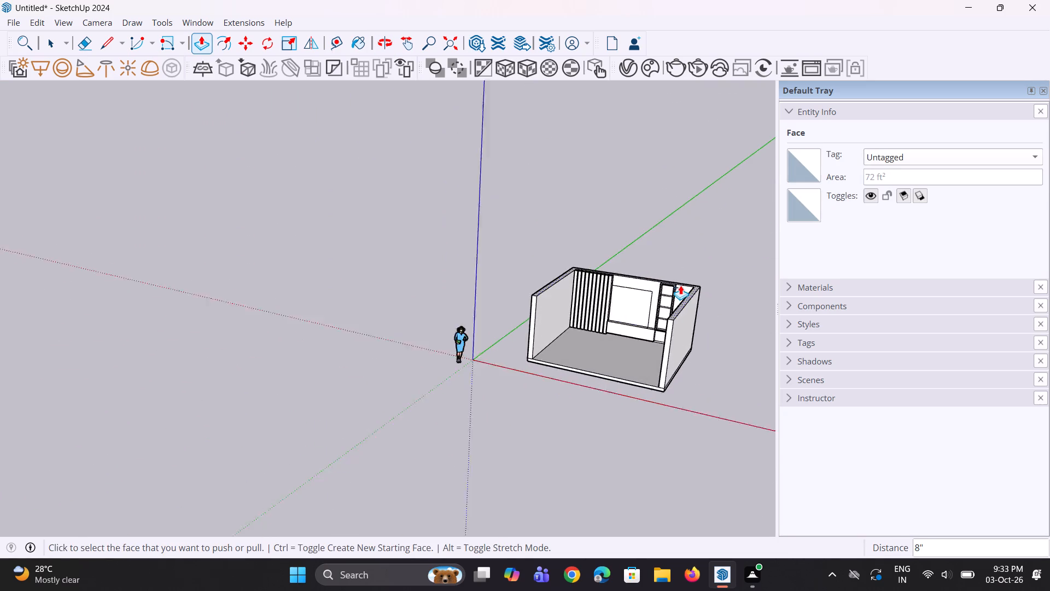
pyautogui.scroll(7, 680, 285)
pyautogui.moveTo(675, 286); pyautogui.dragTo(679, 320, button='middle')
pyautogui.scroll(8, 669, 298)
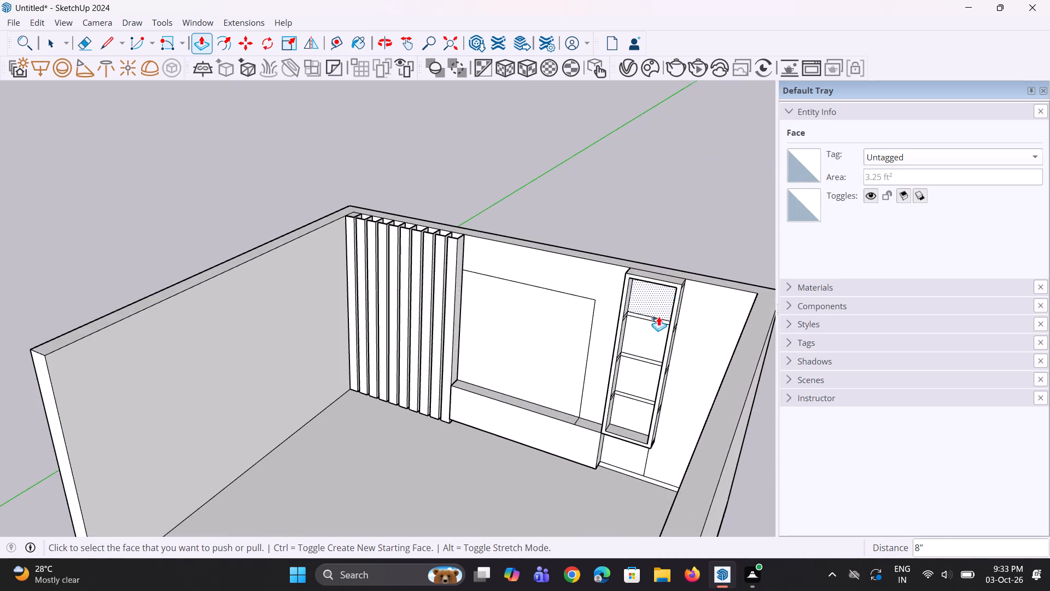
pyautogui.moveTo(658, 317); pyautogui.dragTo(682, 337, button='middle')
pyautogui.scroll(2, 585, 375)
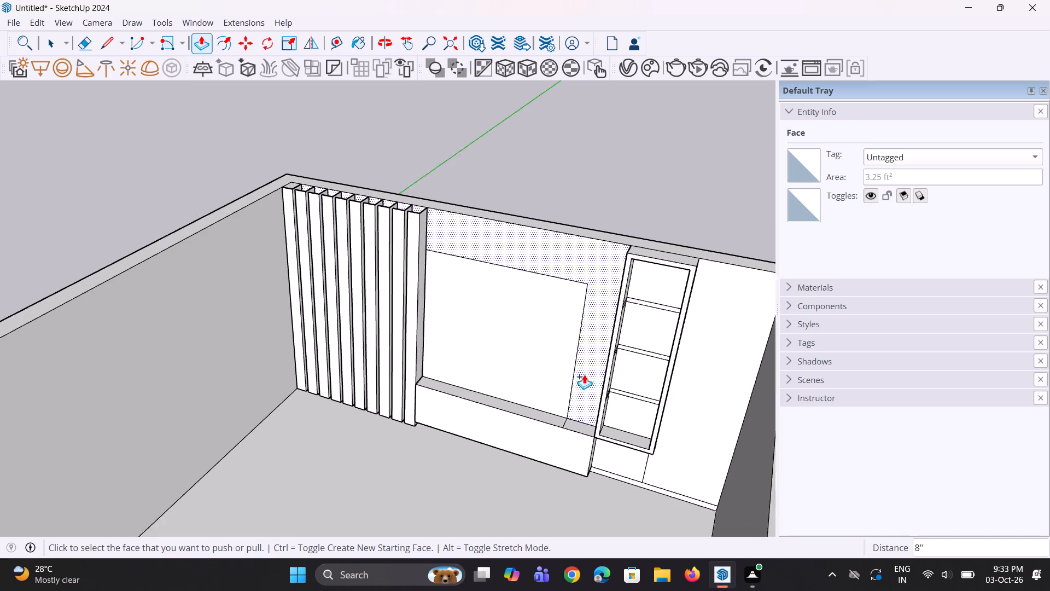
# Undo the last Push/Pull of the shelved column's frame face and Push/Pull that face outward 1' instead.
pyautogui.scroll(3, 594, 374)
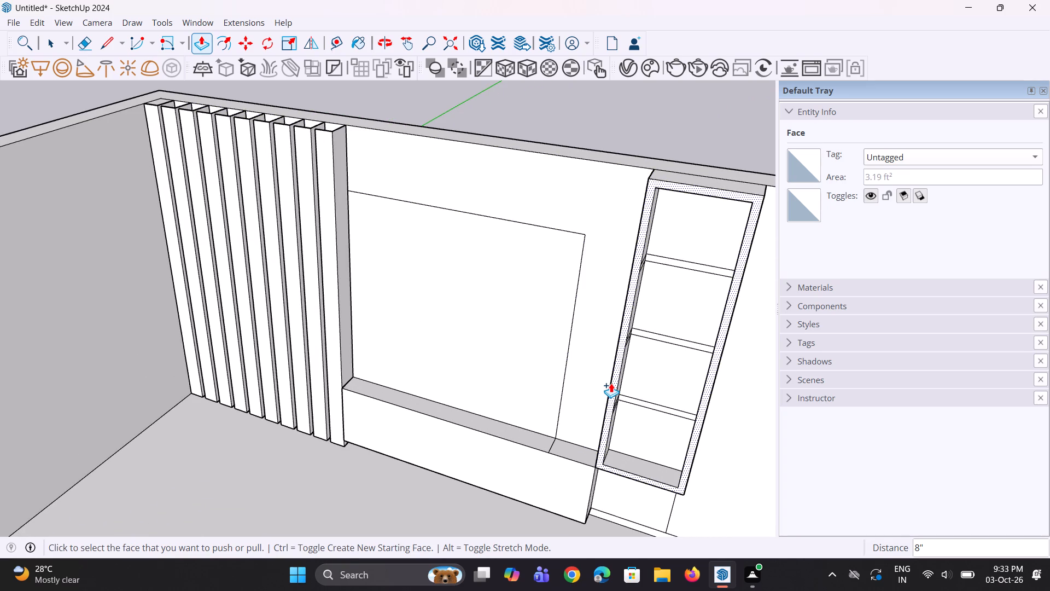
pyautogui.click(611, 383)
pyautogui.press('Escape')
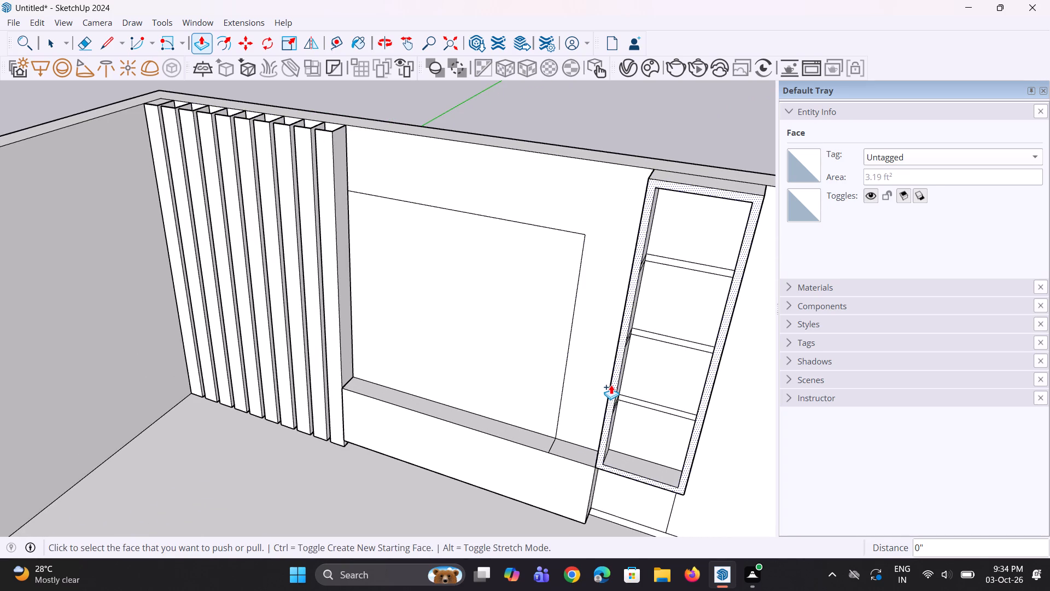
pyautogui.hotkey('ctrl', 'z')
pyautogui.click(622, 379)
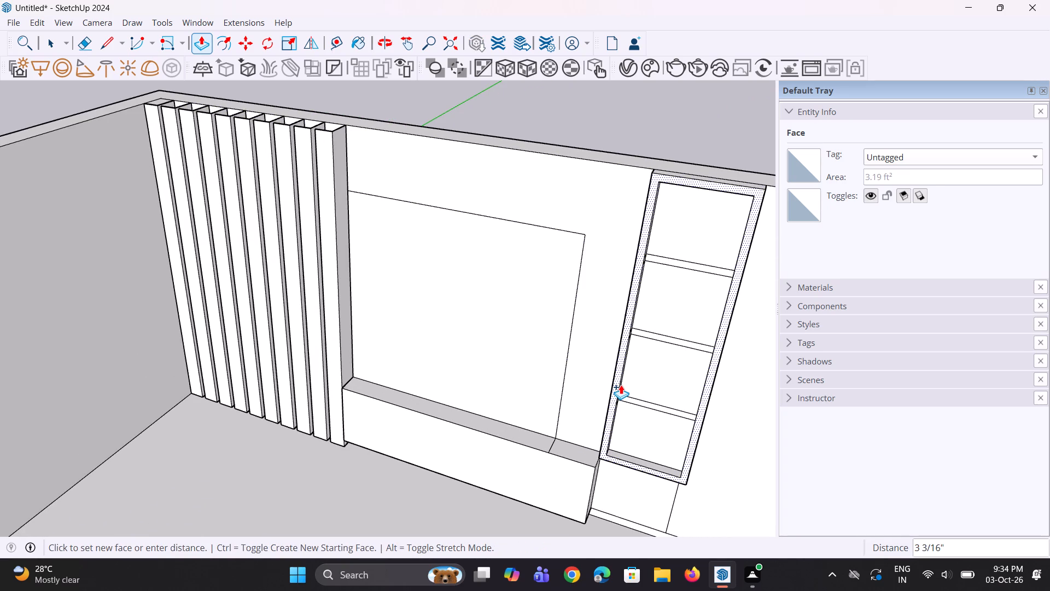
pyautogui.write("1'")
pyautogui.press('Return')
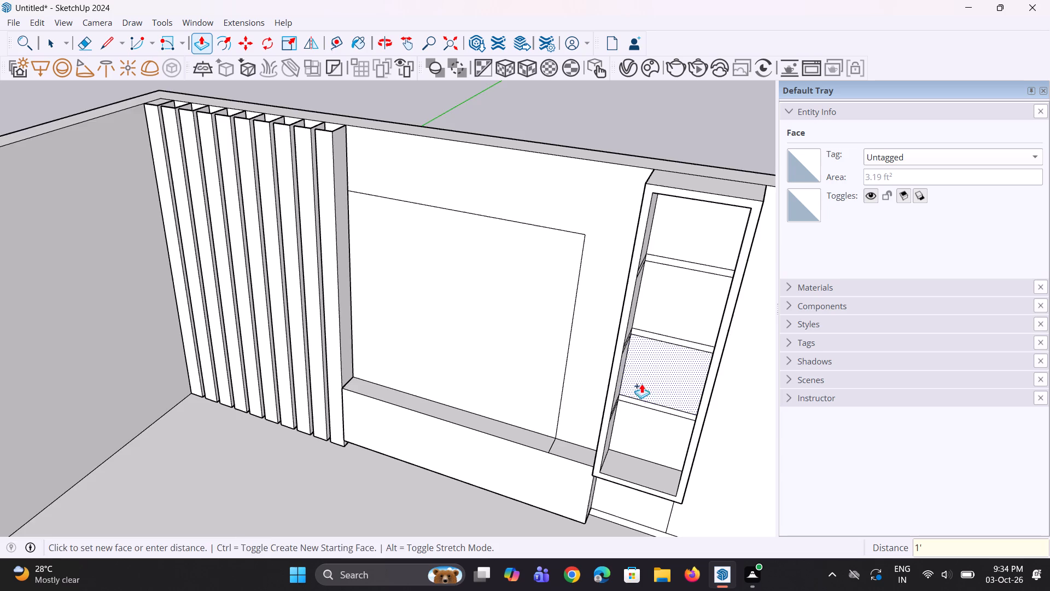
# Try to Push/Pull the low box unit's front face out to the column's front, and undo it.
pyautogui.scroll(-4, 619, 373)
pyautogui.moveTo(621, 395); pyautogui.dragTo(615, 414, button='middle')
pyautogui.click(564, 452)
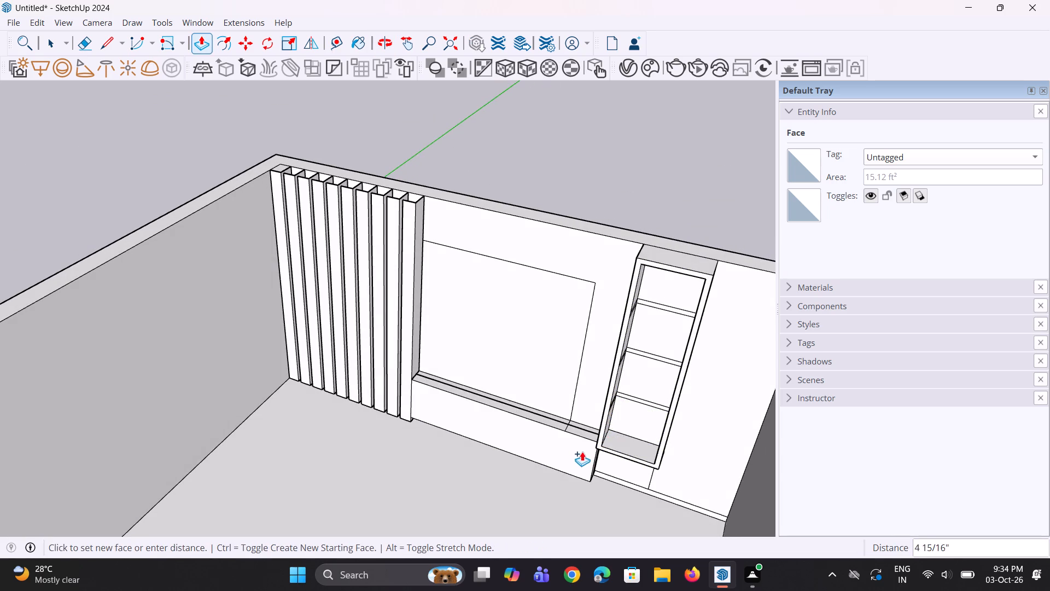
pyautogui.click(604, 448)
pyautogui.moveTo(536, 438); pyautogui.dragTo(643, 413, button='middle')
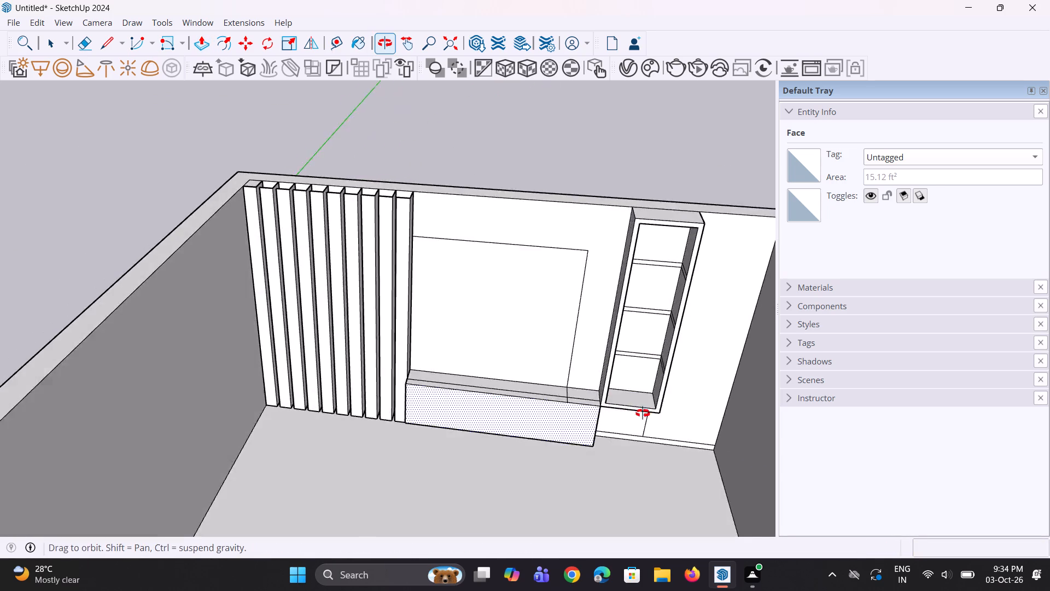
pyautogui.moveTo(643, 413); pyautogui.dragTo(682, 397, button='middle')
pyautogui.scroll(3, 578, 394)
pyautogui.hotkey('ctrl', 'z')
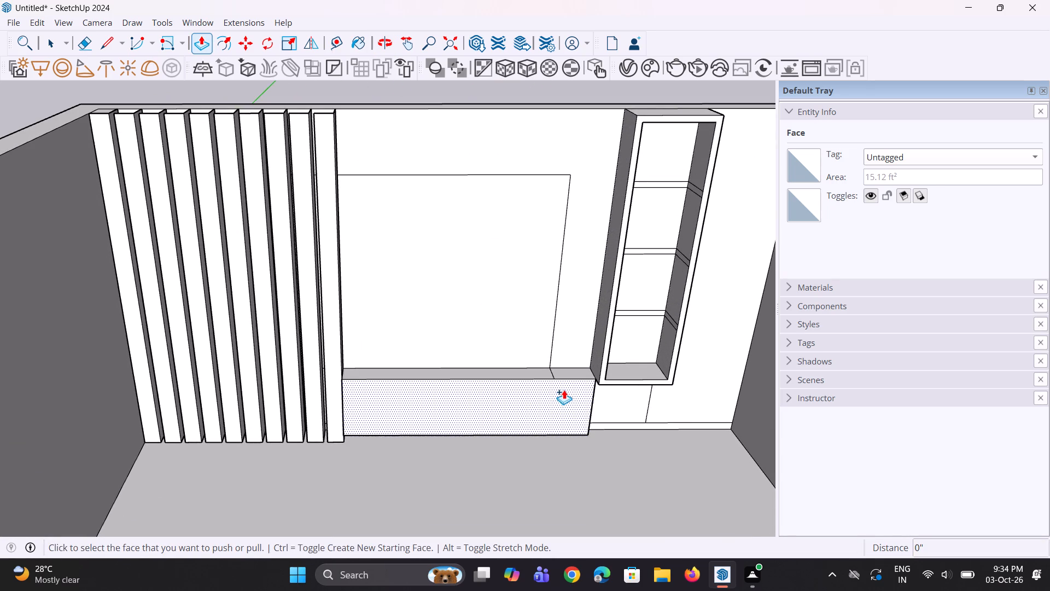
# Push/Pull the low box unit's front face outward to the shelved column's front bottom corner.
pyautogui.click(563, 390)
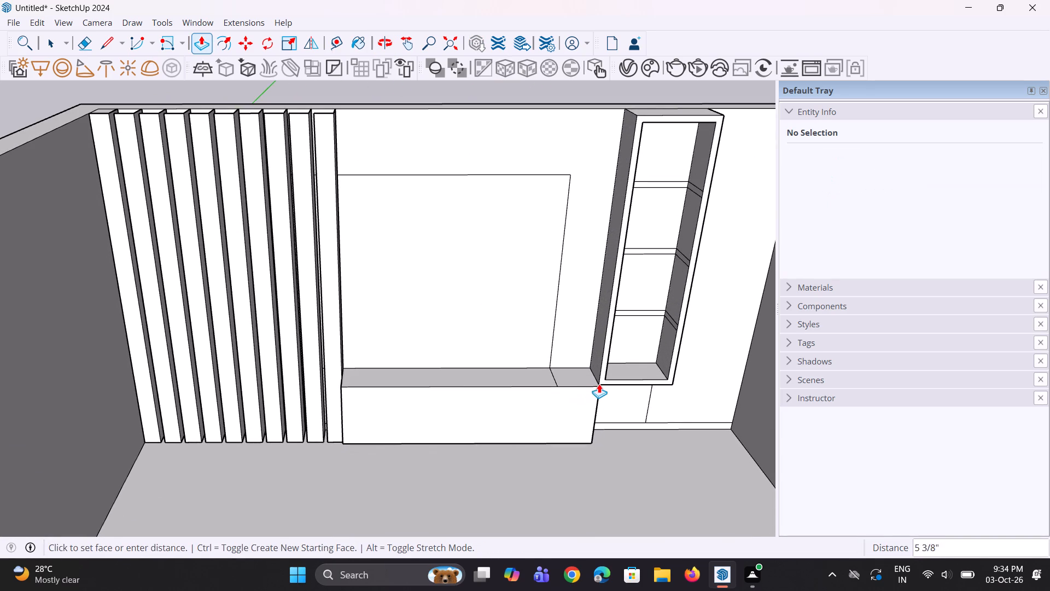
pyautogui.click(602, 380)
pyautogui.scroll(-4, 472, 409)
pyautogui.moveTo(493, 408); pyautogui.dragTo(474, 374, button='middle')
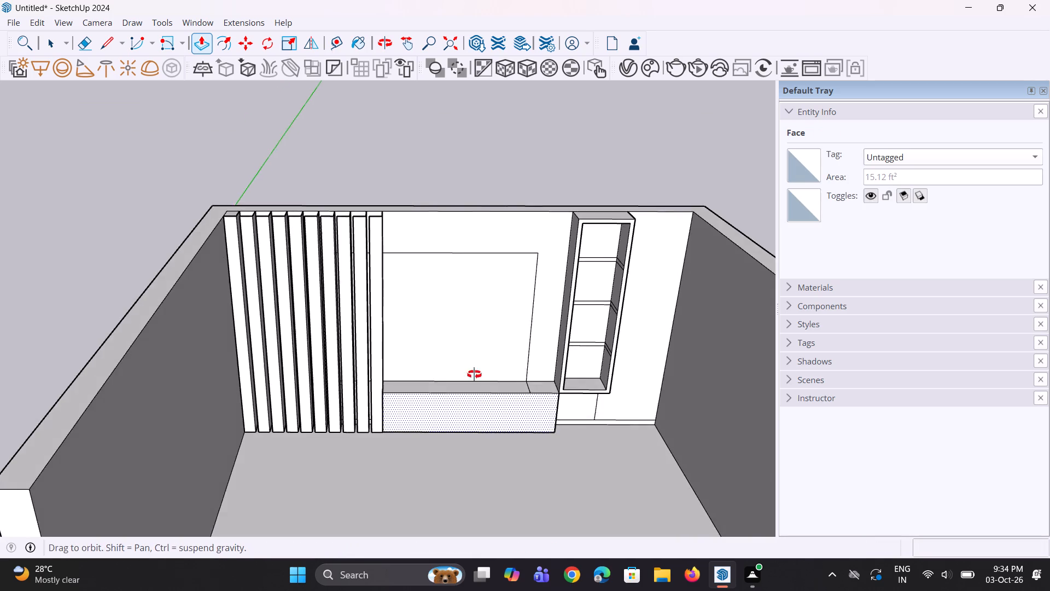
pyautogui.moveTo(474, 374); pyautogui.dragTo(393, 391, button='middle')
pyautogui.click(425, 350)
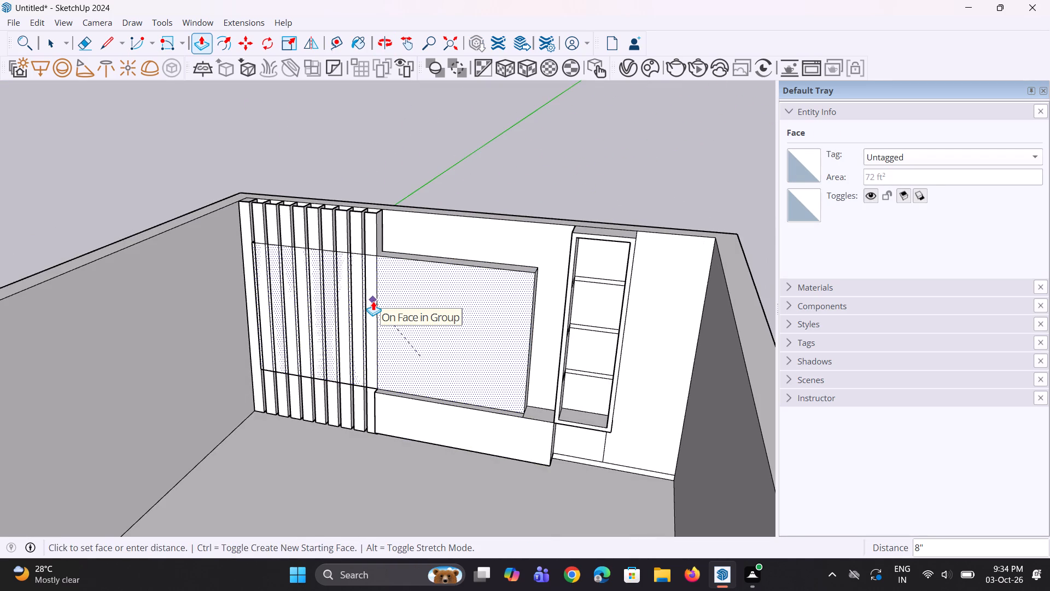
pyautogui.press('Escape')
# Draw a 6' vertical line along the last strip, from the back-wall panel's top edge down to the low box unit.
pyautogui.scroll(2, 375, 300)
pyautogui.scroll(5, 466, 296)
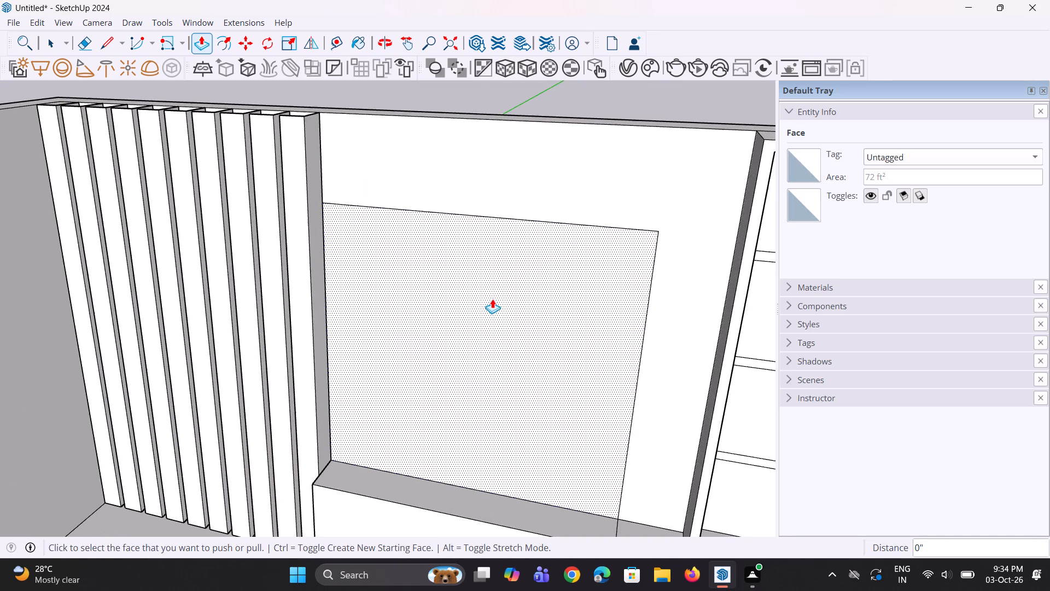
pyautogui.press('l')
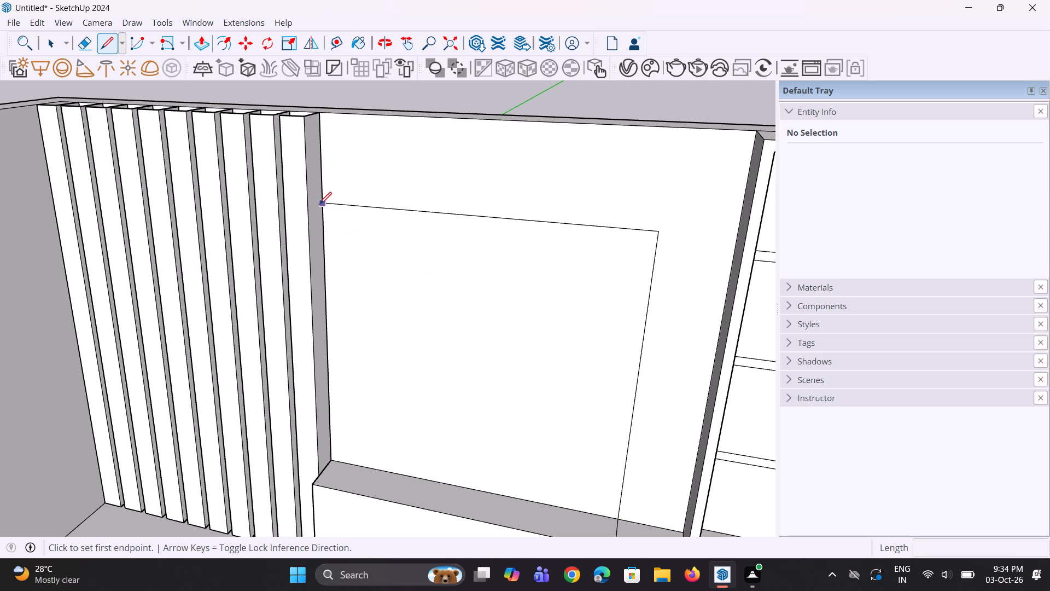
pyautogui.moveTo(322, 204); pyautogui.dragTo(324, 210)
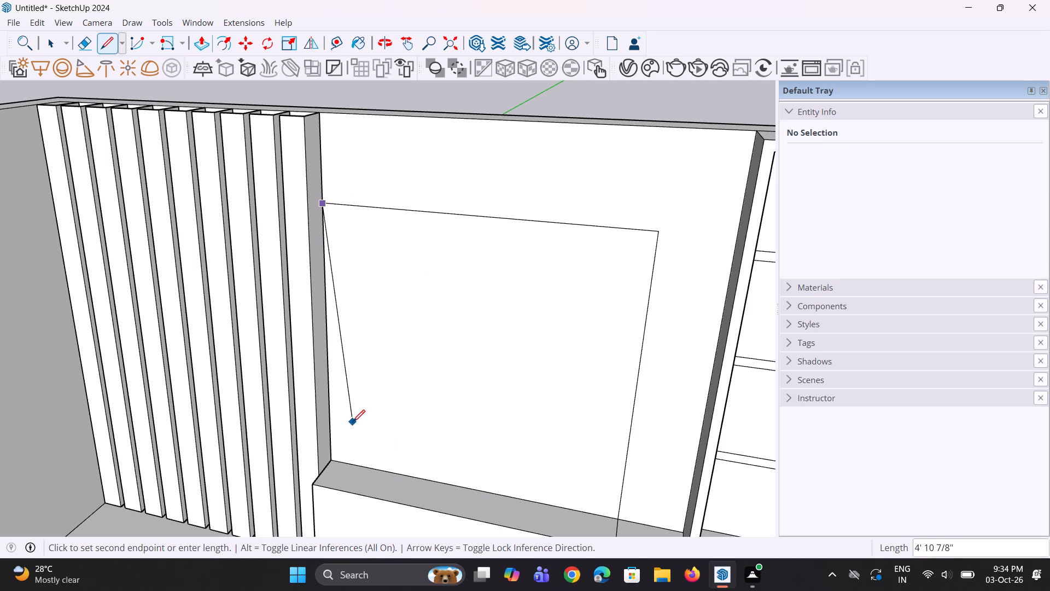
pyautogui.press('Escape')
pyautogui.scroll(1, 354, 307)
pyautogui.moveTo(399, 316); pyautogui.dragTo(302, 277, button='middle')
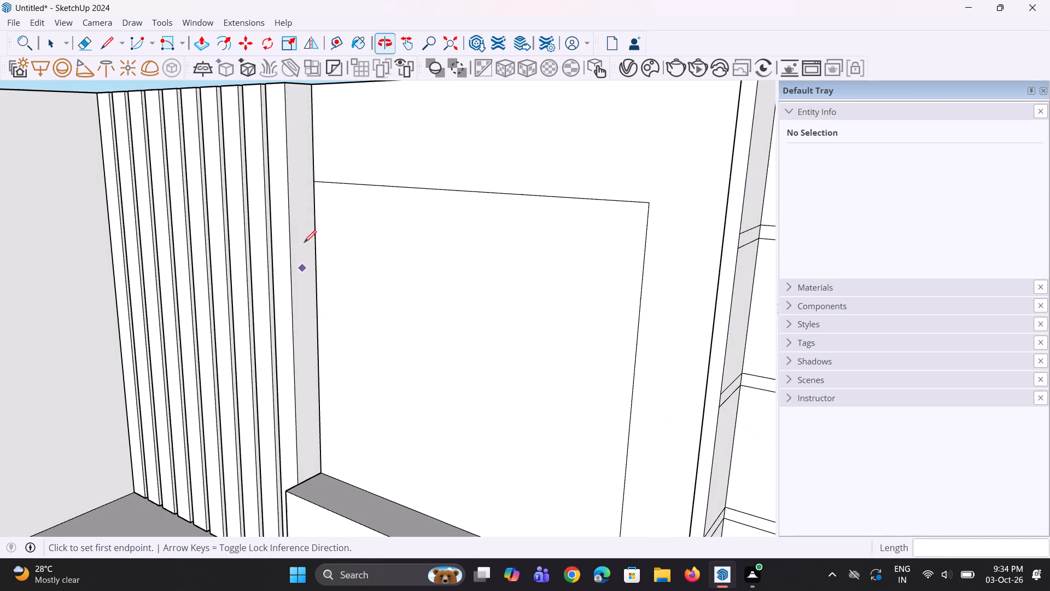
pyautogui.click(314, 184)
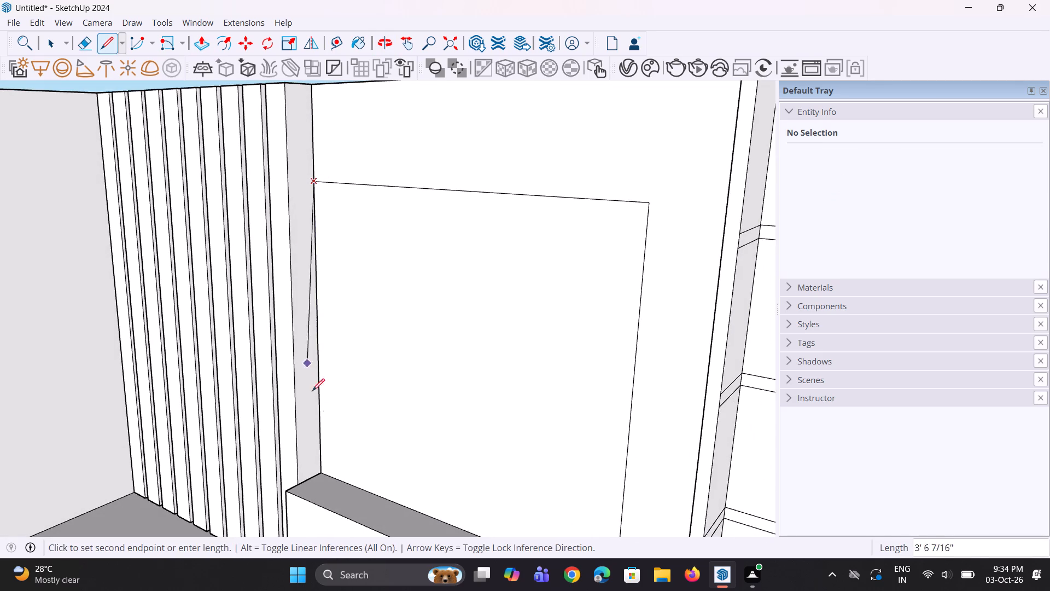
pyautogui.click(319, 472)
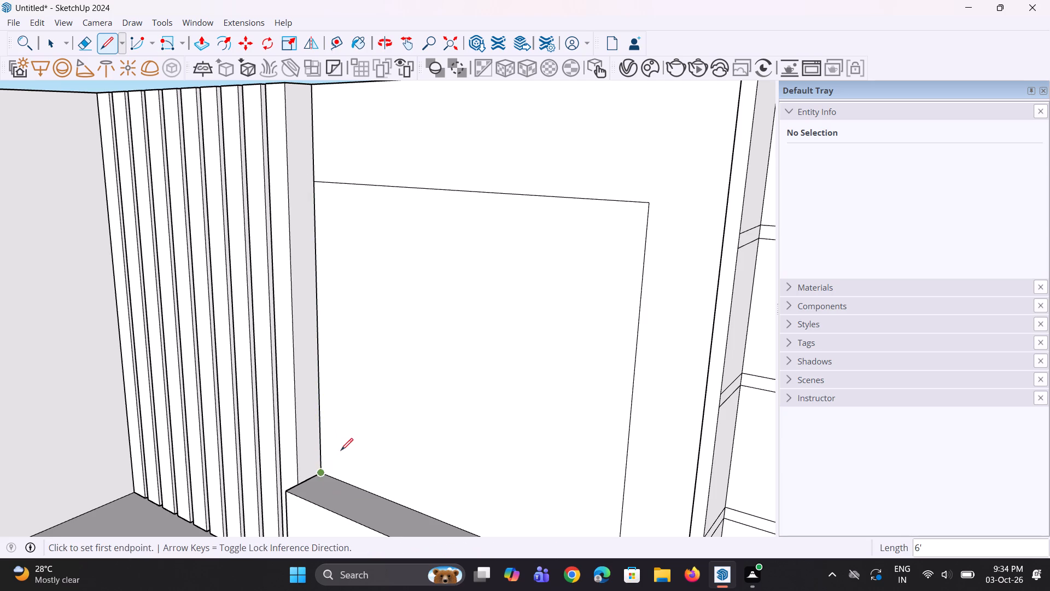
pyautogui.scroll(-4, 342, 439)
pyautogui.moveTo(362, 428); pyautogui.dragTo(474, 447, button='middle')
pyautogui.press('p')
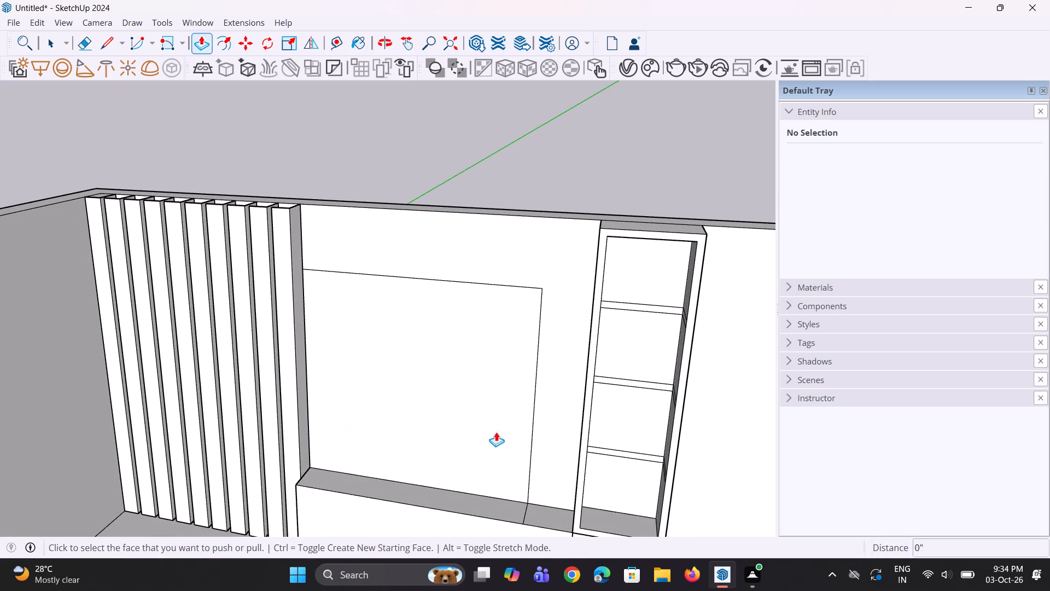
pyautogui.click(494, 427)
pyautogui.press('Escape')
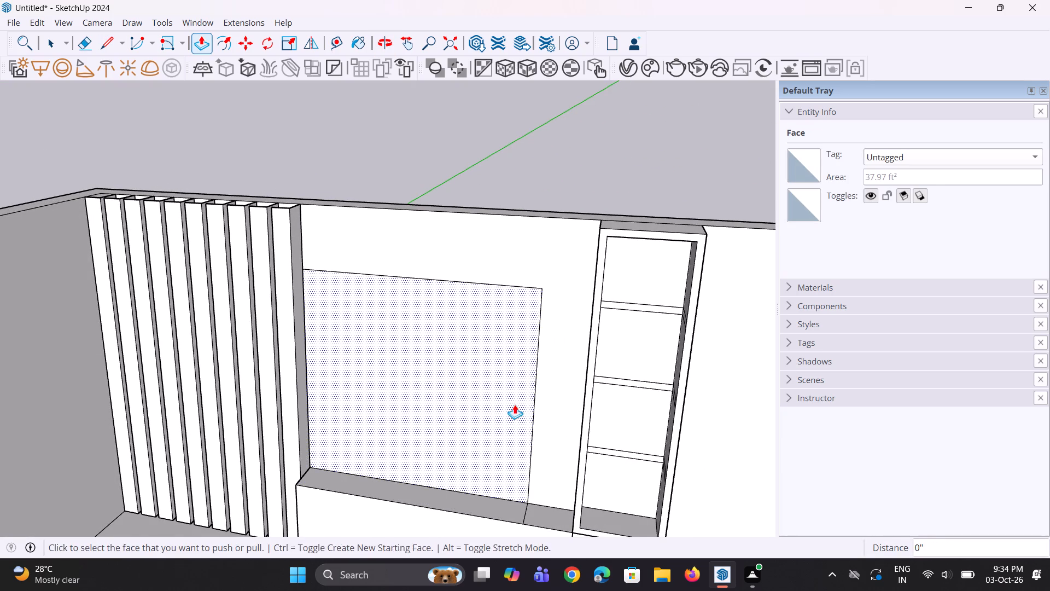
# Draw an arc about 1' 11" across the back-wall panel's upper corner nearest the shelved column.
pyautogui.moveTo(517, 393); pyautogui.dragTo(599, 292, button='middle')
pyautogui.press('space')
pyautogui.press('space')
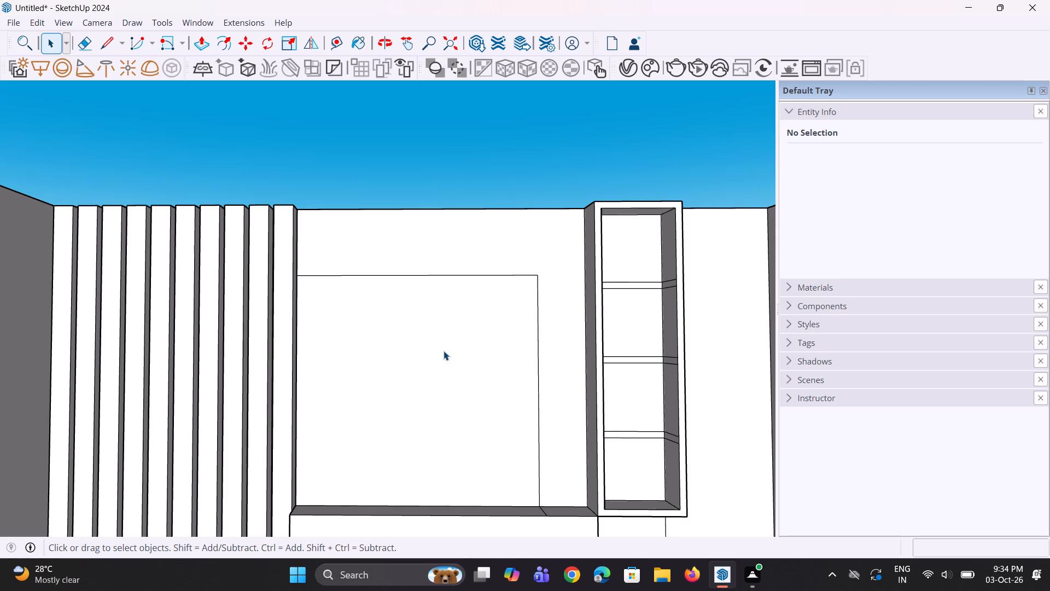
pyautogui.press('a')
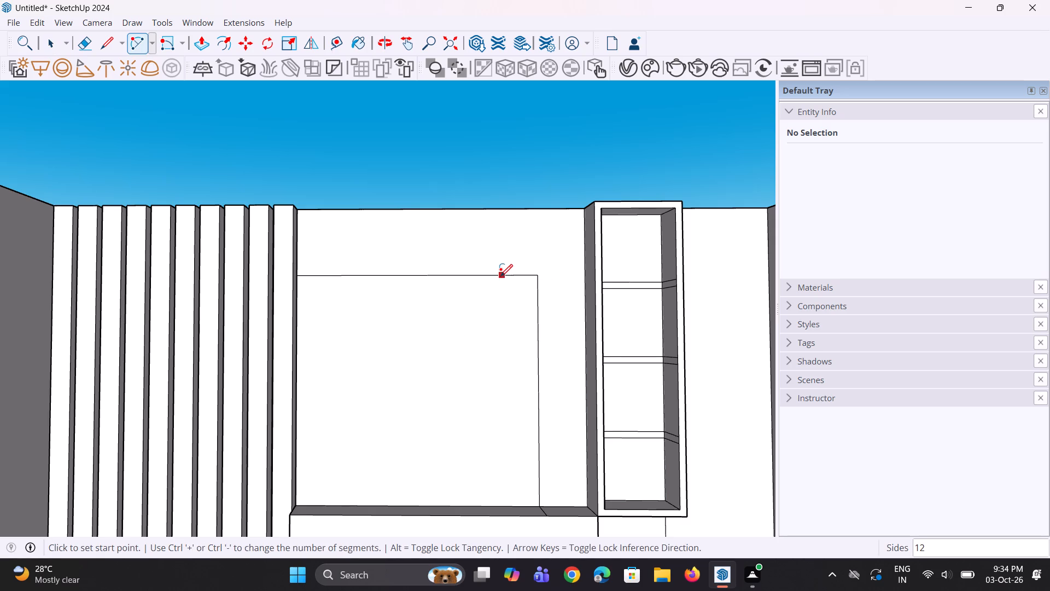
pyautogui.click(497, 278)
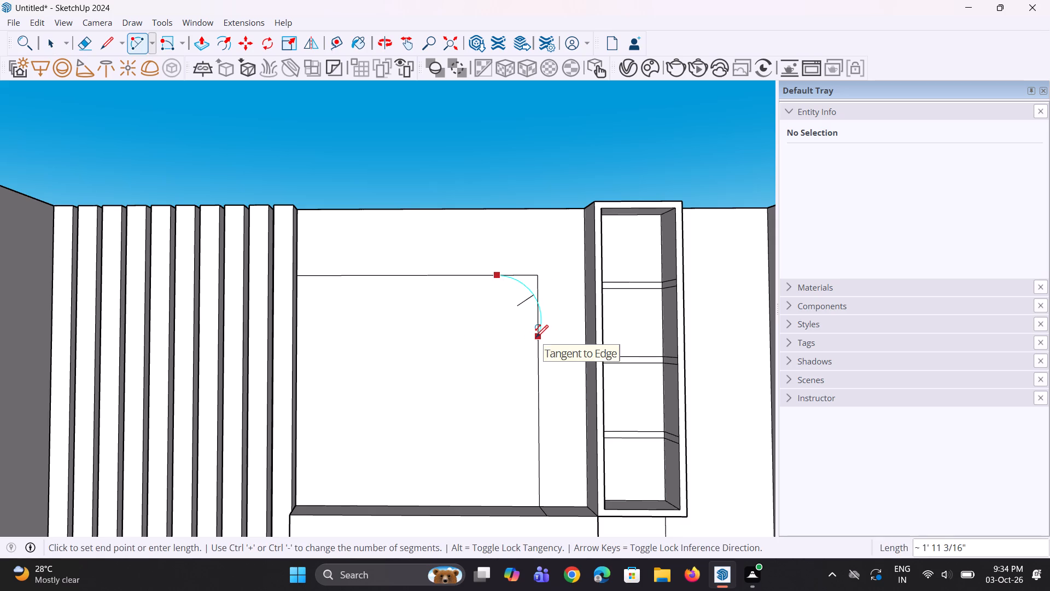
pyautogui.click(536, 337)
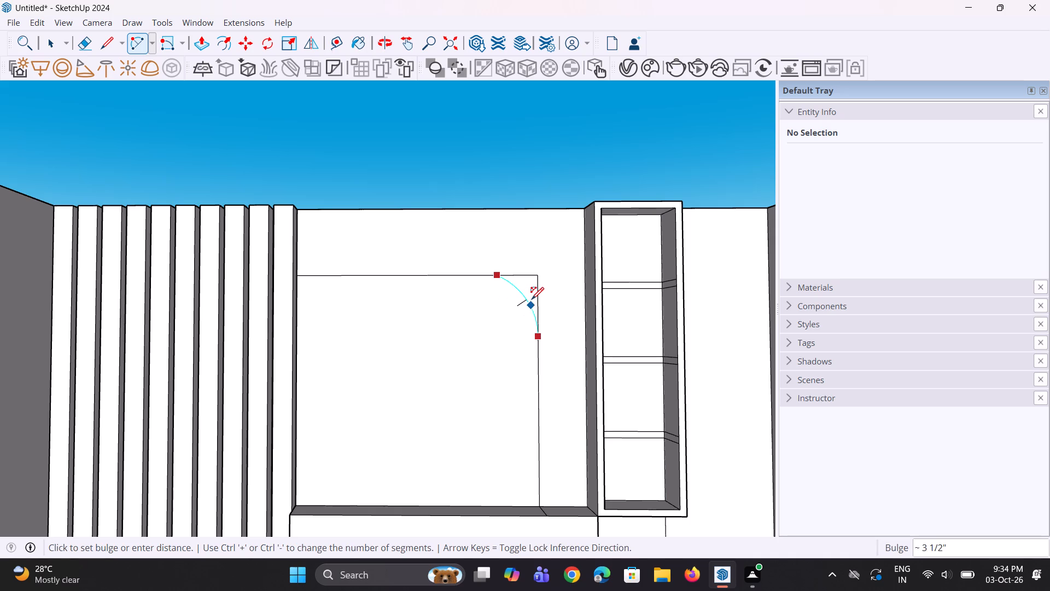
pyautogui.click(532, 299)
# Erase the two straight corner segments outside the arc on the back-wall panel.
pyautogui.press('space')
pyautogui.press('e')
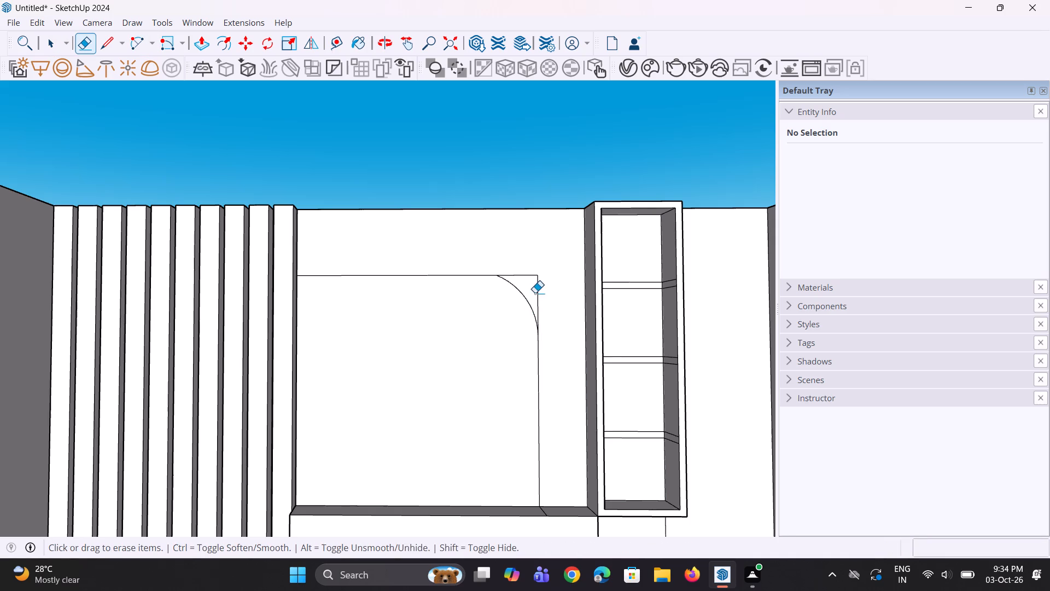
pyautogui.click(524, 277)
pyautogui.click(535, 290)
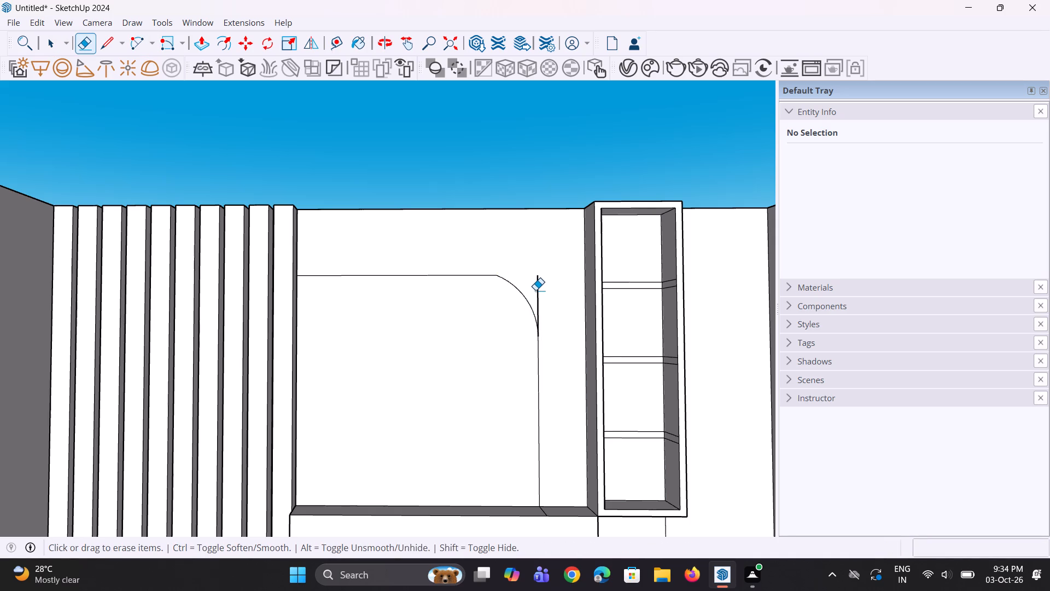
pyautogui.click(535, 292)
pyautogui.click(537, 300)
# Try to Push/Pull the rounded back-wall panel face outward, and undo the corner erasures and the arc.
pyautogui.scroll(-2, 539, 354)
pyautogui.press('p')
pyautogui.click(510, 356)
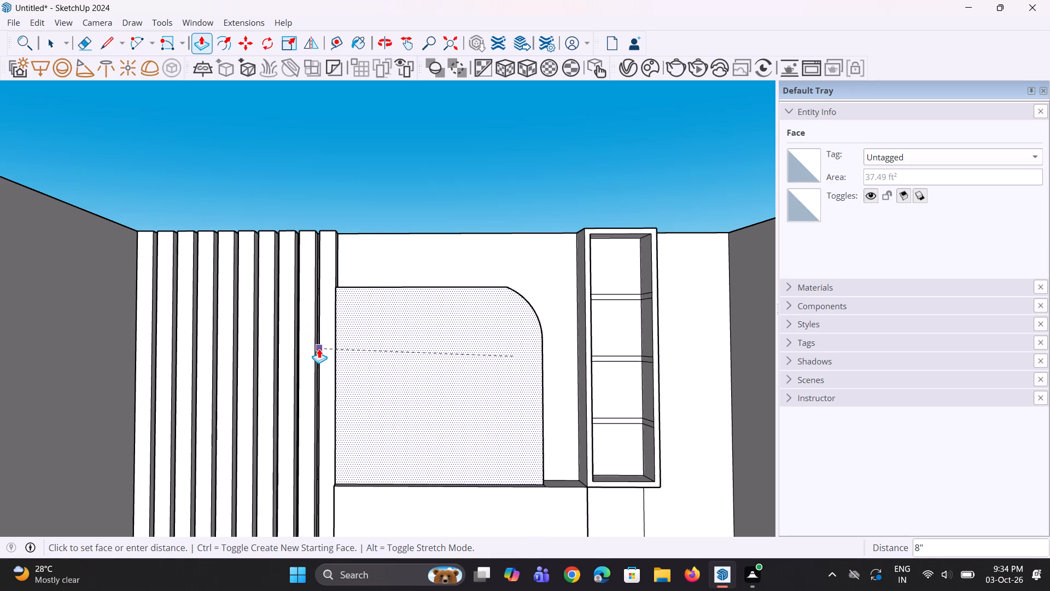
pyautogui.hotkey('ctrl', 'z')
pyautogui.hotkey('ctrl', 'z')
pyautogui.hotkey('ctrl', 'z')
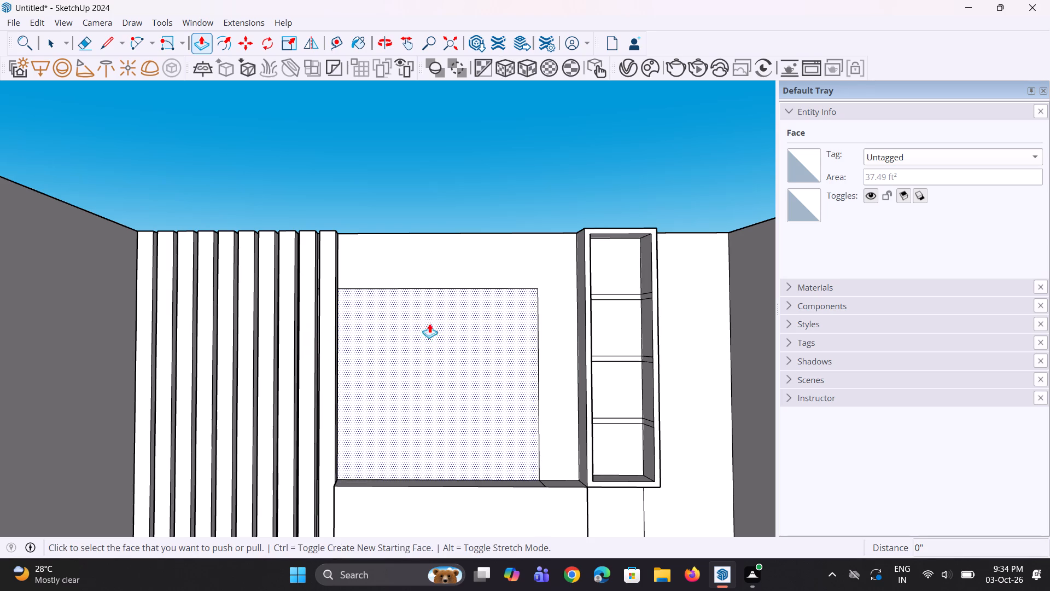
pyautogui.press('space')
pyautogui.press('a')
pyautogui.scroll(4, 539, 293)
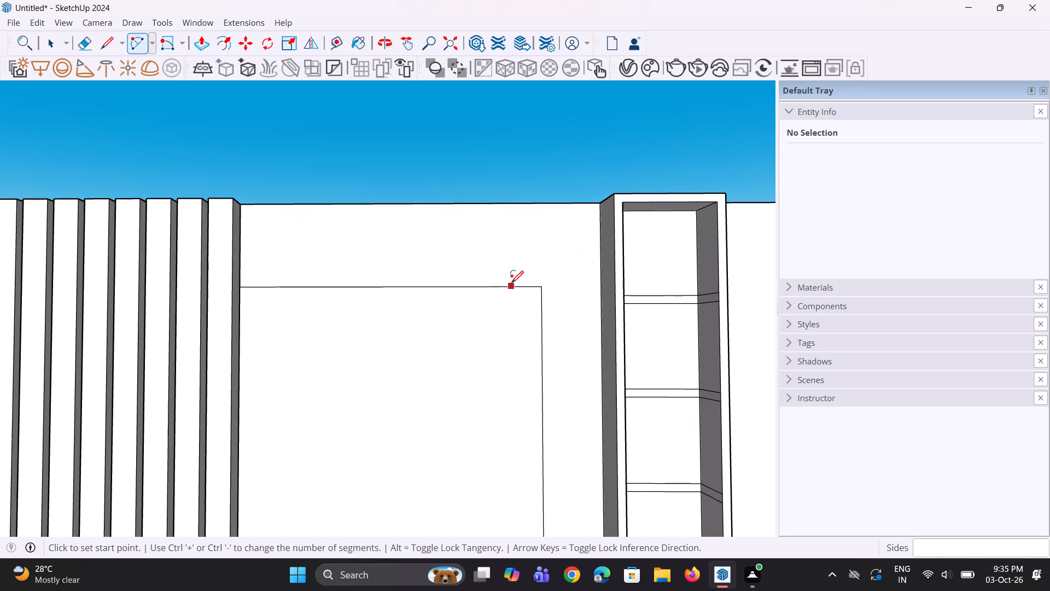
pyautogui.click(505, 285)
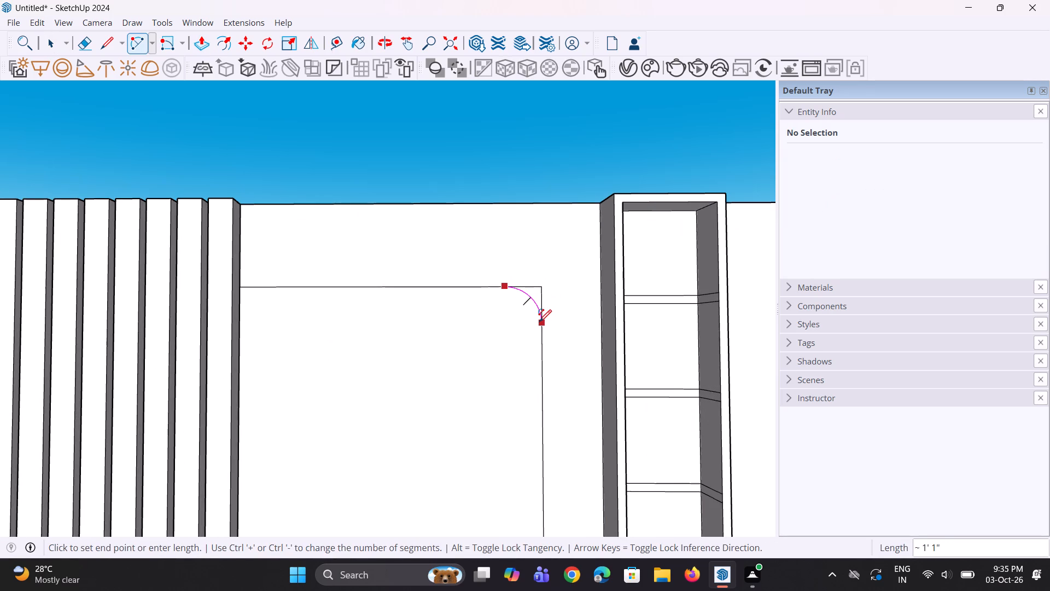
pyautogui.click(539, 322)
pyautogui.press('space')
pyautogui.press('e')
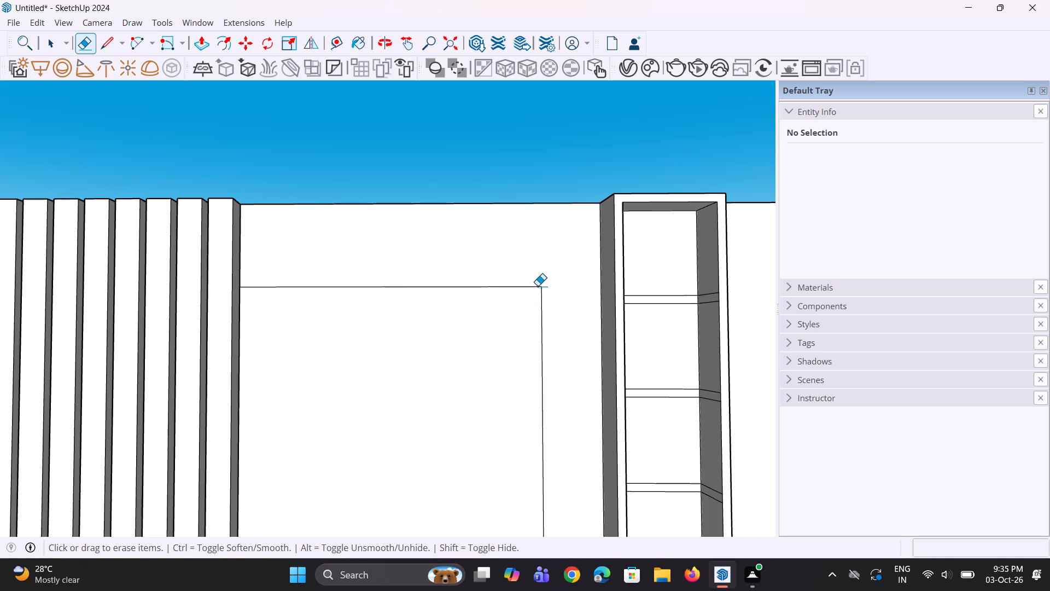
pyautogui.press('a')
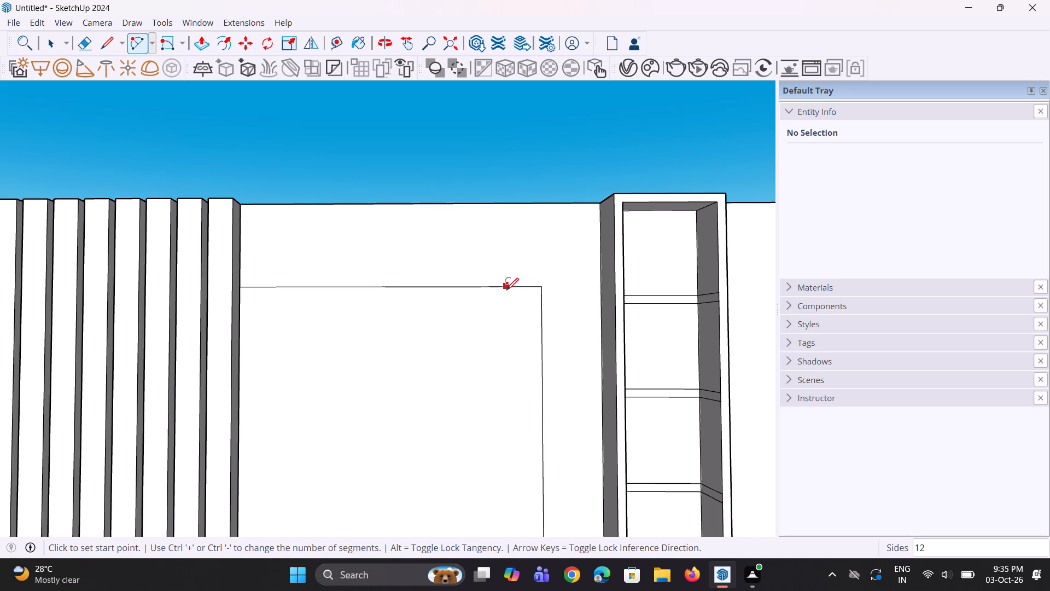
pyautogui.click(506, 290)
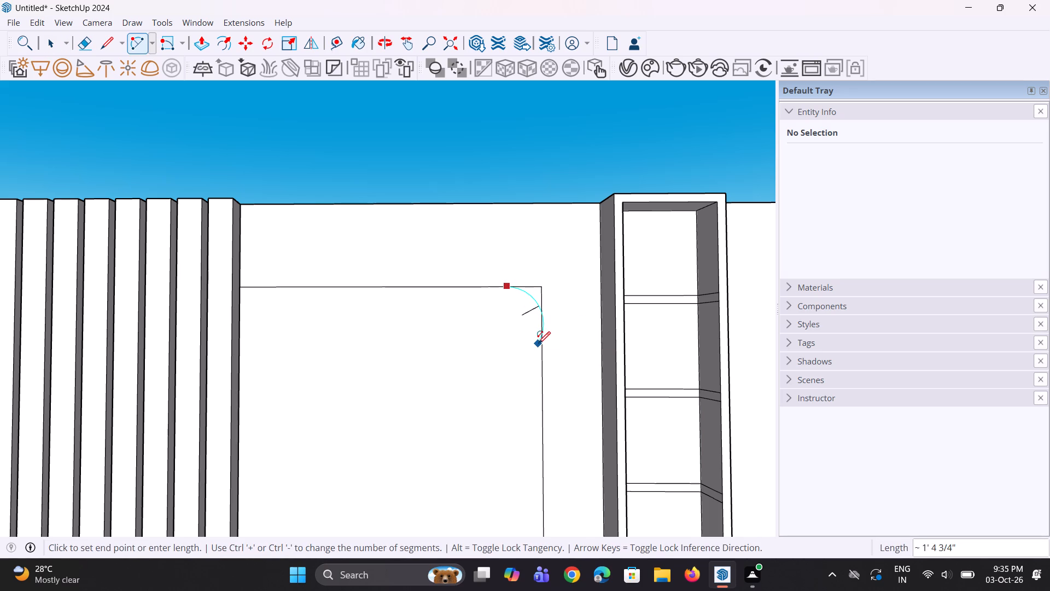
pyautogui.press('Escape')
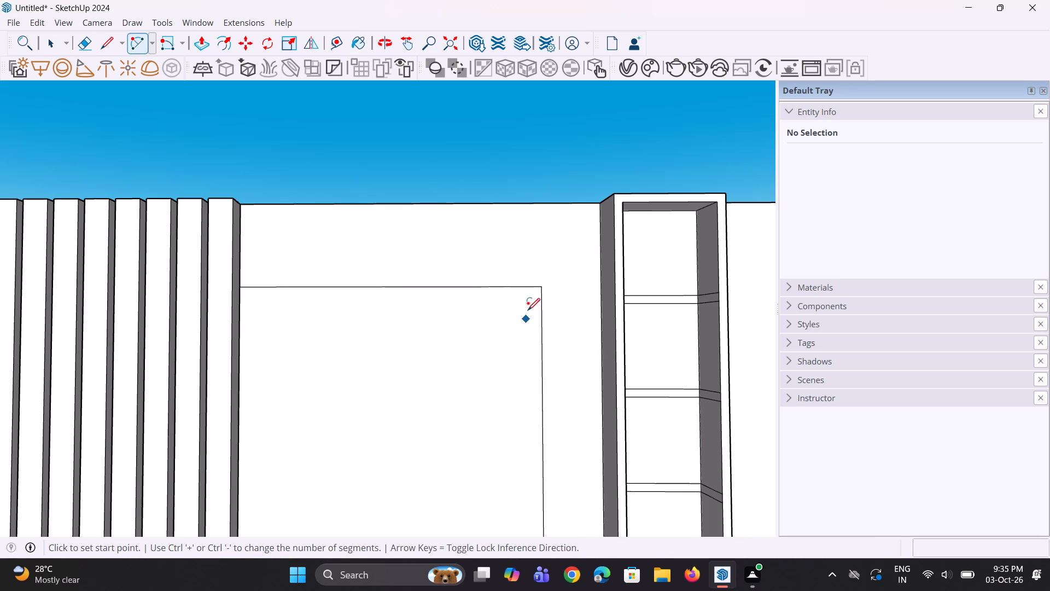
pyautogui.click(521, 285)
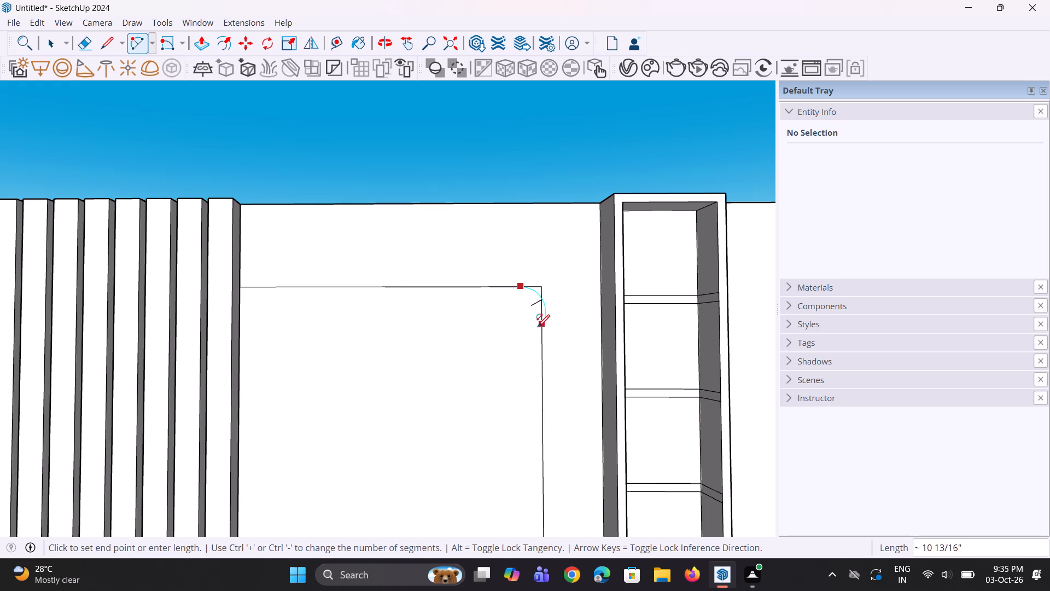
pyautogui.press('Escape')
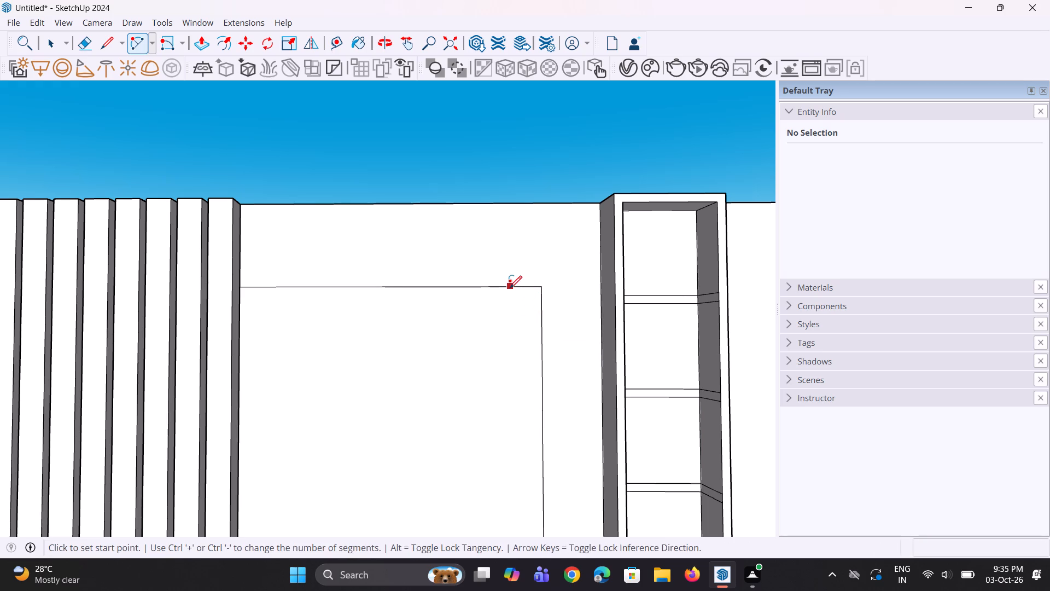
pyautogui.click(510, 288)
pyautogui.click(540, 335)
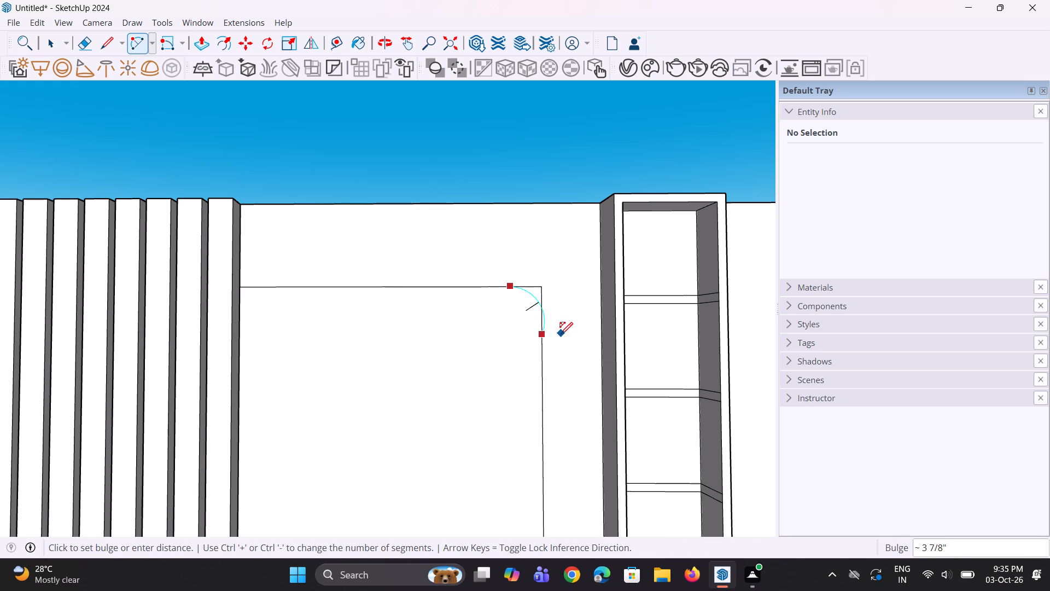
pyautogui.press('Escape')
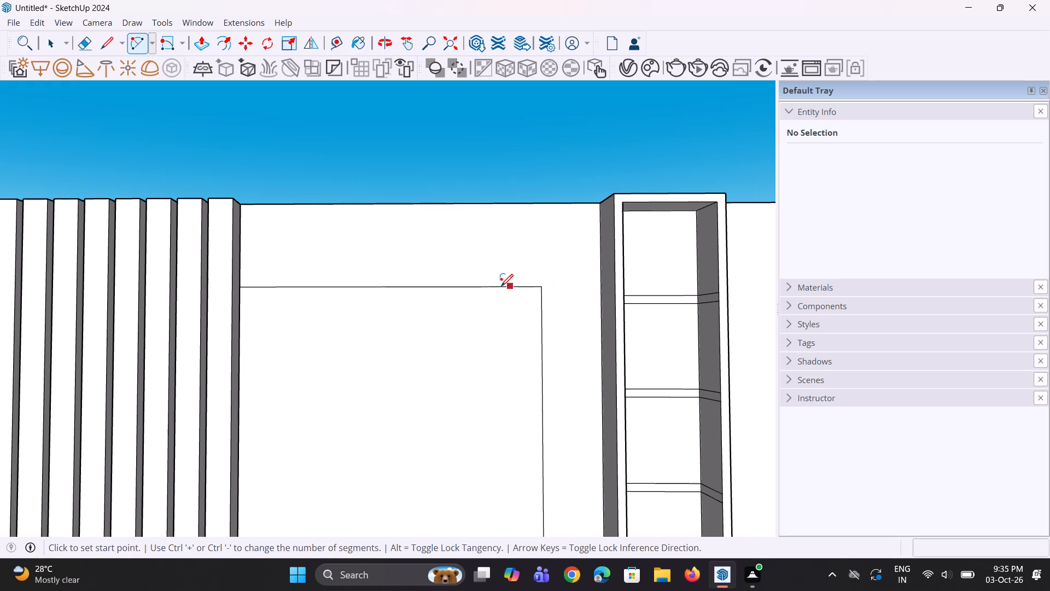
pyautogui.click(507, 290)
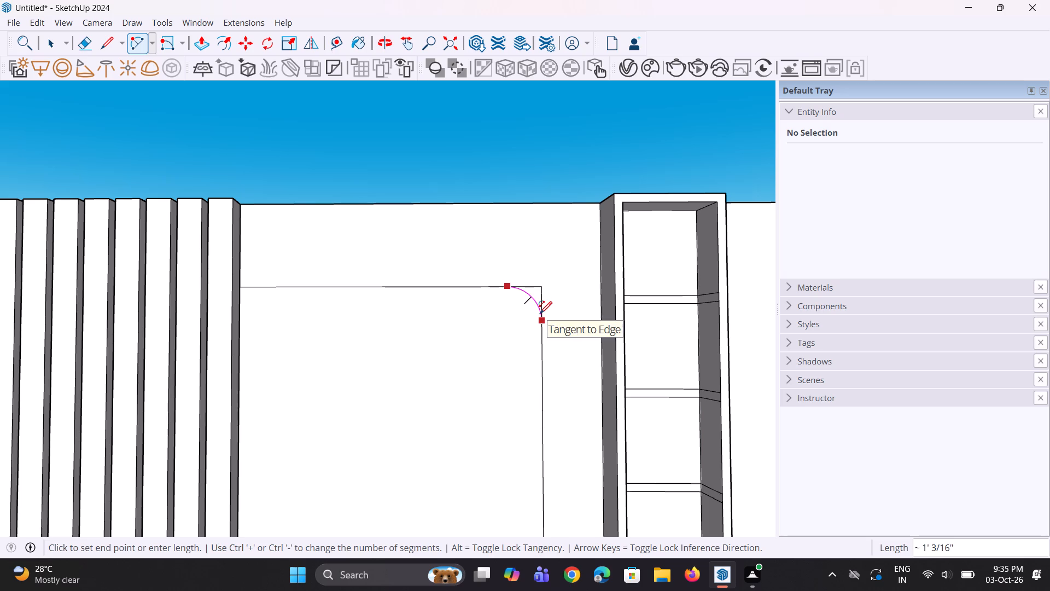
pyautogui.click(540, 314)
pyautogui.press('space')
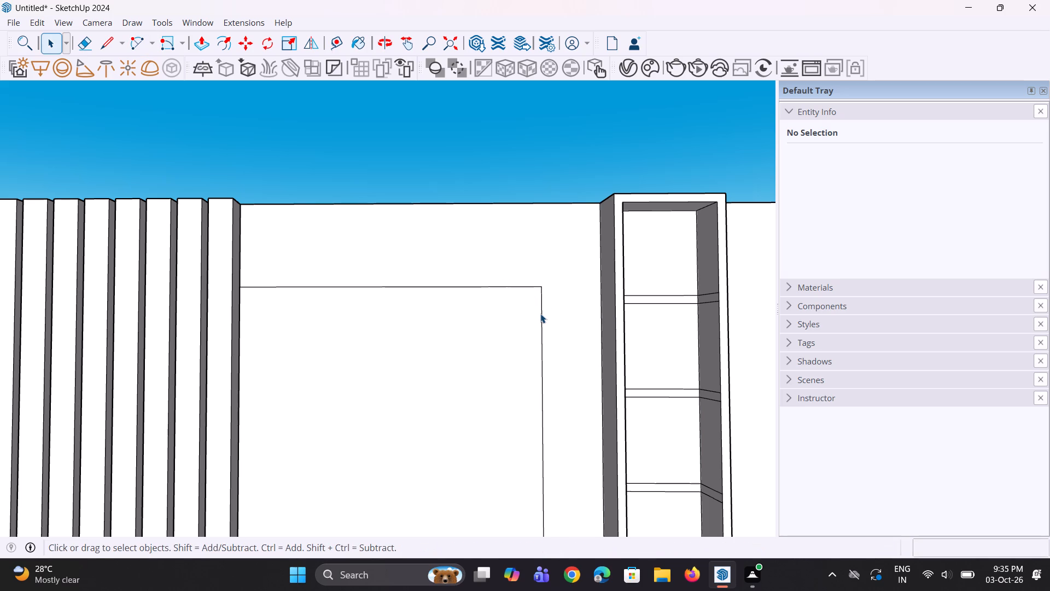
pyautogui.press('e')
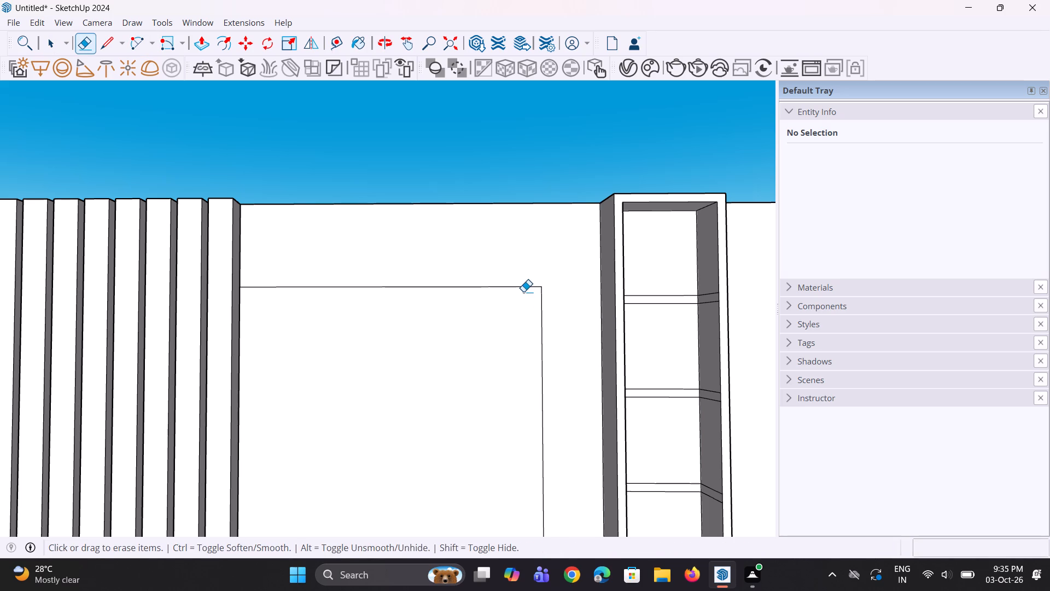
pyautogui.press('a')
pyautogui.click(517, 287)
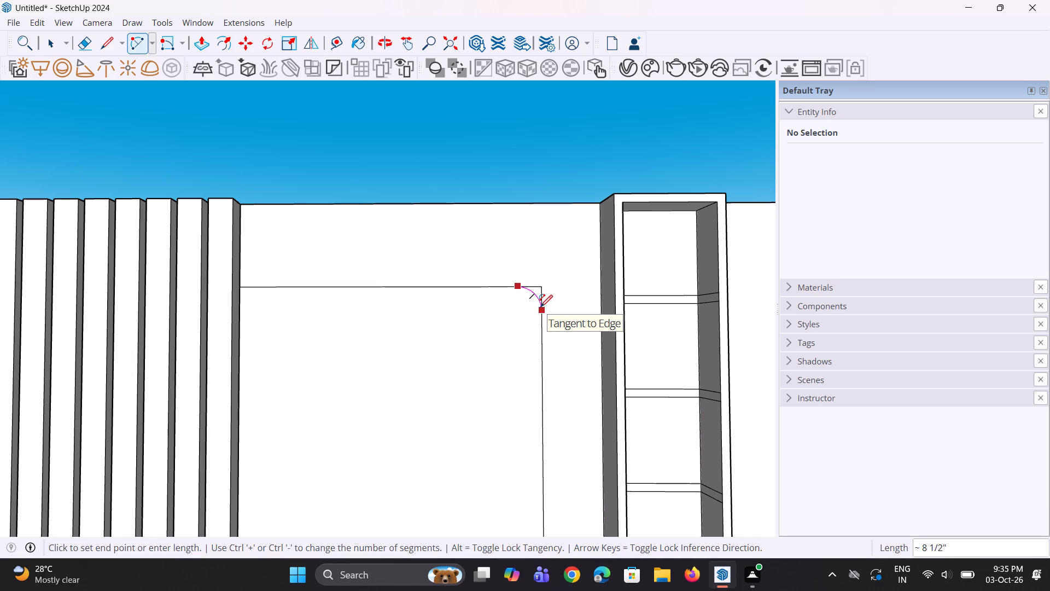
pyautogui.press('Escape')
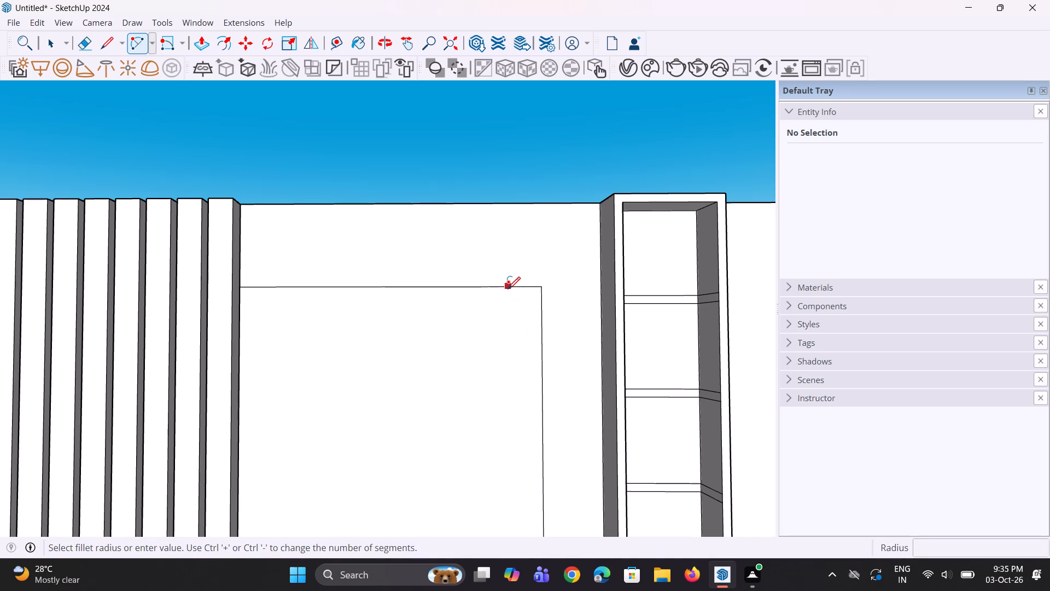
# Round the back-wall panel's upper corner nearest the shelved column with a tangent arc fillet of about 1' 9/16" radius.
pyautogui.click(506, 288)
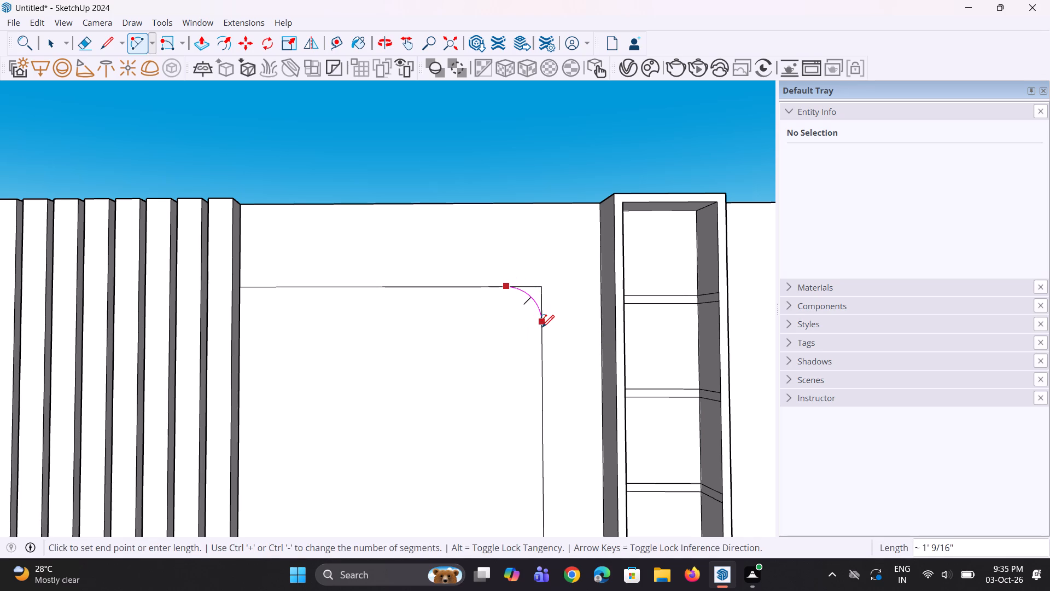
pyautogui.doubleClick(539, 322)
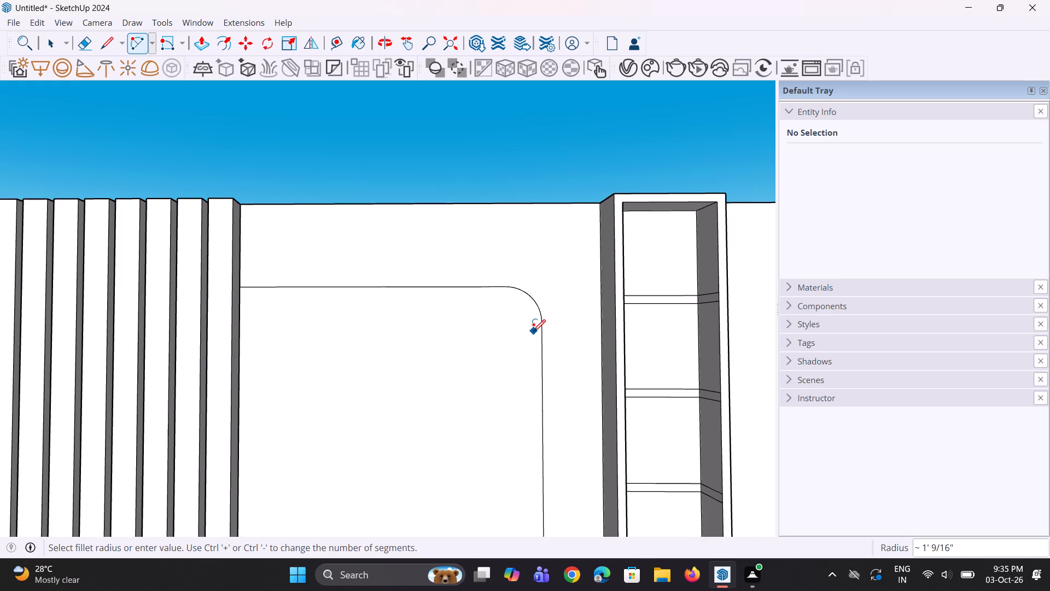
pyautogui.scroll(-7, 534, 332)
pyautogui.press('space')
pyautogui.press('space')
# Push/Pull the rounded back-wall panel face outward to the front face of the strip panelling.
pyautogui.moveTo(542, 333); pyautogui.dragTo(440, 373, button='middle')
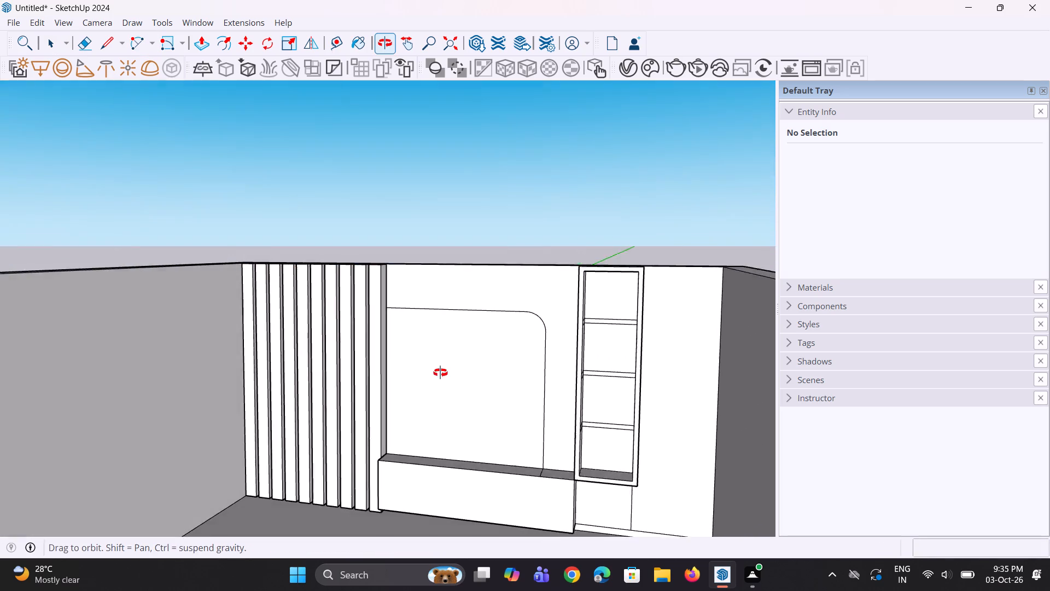
pyautogui.moveTo(440, 373); pyautogui.dragTo(514, 339, button='middle')
pyautogui.scroll(5, 557, 299)
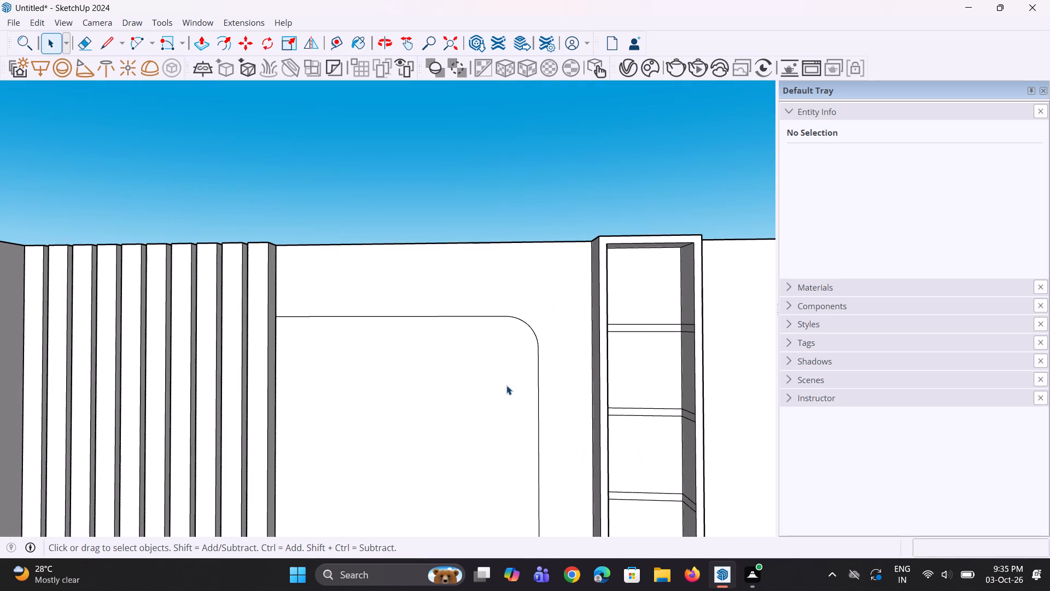
pyautogui.press('p')
pyautogui.click(505, 385)
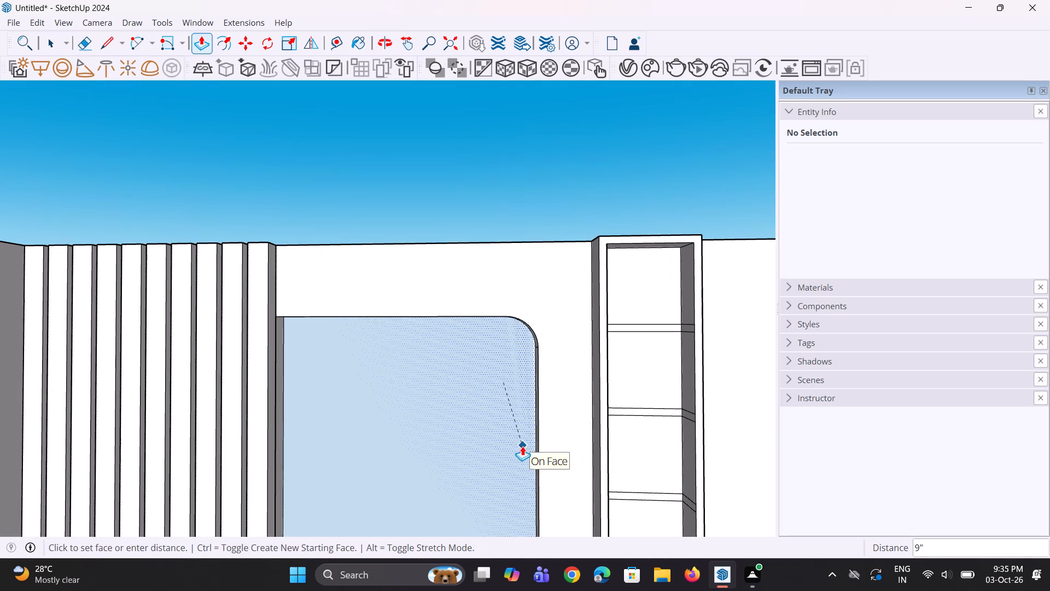
pyautogui.press('Escape')
pyautogui.scroll(-5, 466, 386)
pyautogui.click(451, 431)
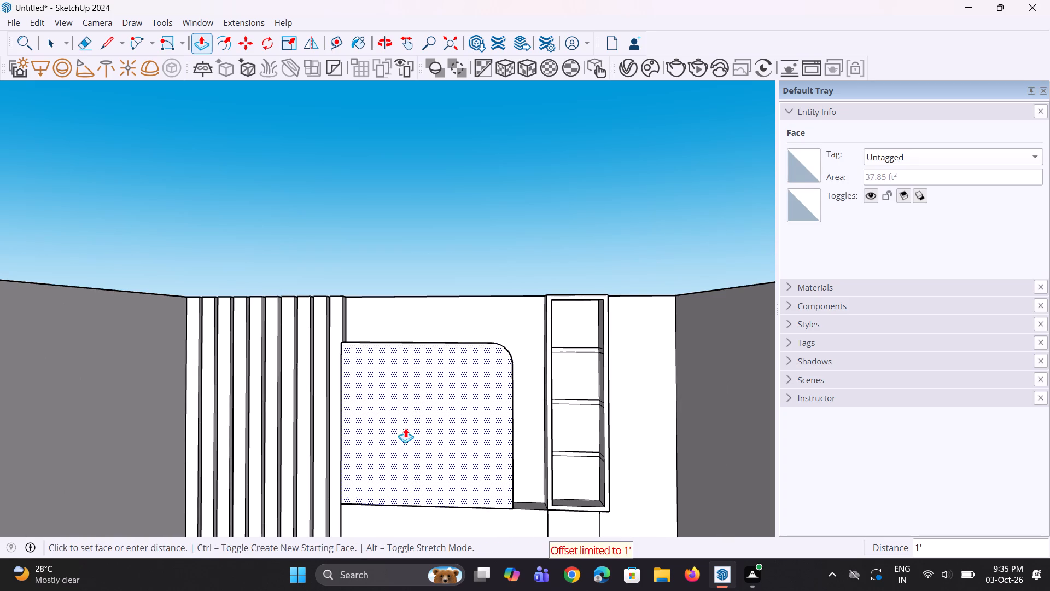
pyautogui.click(326, 364)
# Push/Pull the low box unit's front face outward by about 7 1/8".
pyautogui.scroll(-1, 501, 354)
pyautogui.moveTo(503, 357); pyautogui.dragTo(456, 467, button='middle')
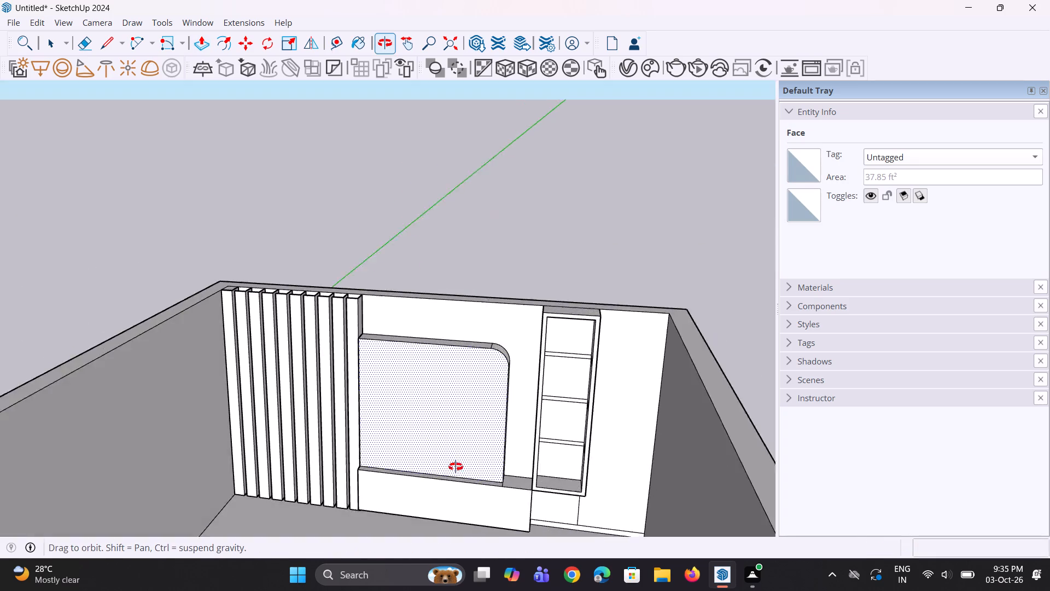
pyautogui.moveTo(456, 467); pyautogui.dragTo(552, 357, button='middle')
pyautogui.scroll(-4, 494, 352)
pyautogui.moveTo(493, 438); pyautogui.dragTo(487, 483, button='middle')
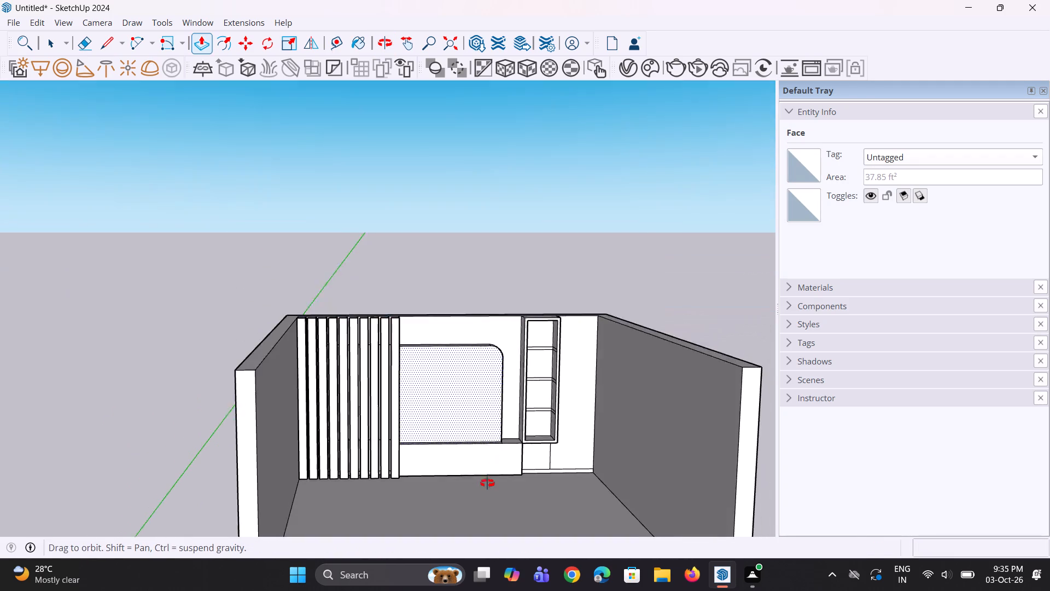
pyautogui.moveTo(487, 483); pyautogui.dragTo(532, 438, button='middle')
pyautogui.click(505, 457)
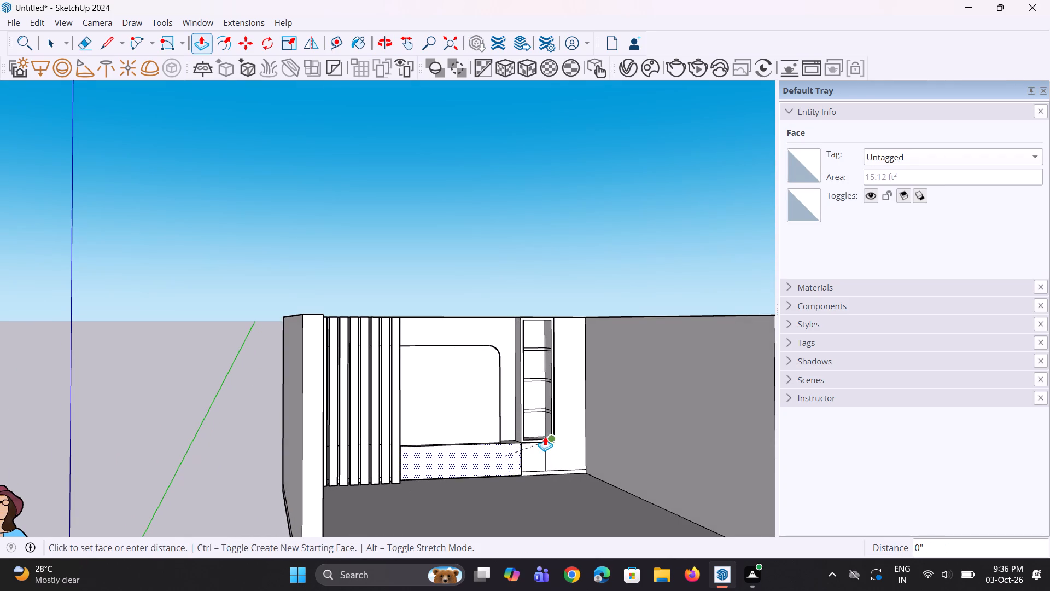
pyautogui.click(545, 436)
pyautogui.moveTo(495, 441); pyautogui.dragTo(535, 488, button='middle')
pyautogui.scroll(5, 507, 432)
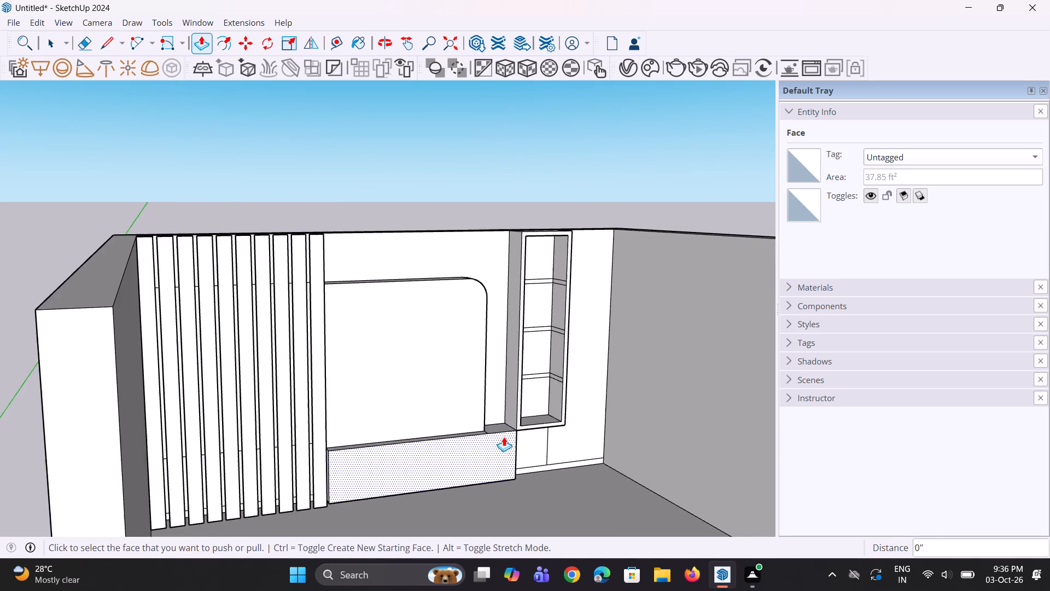
pyautogui.scroll(3, 504, 437)
pyautogui.click(488, 457)
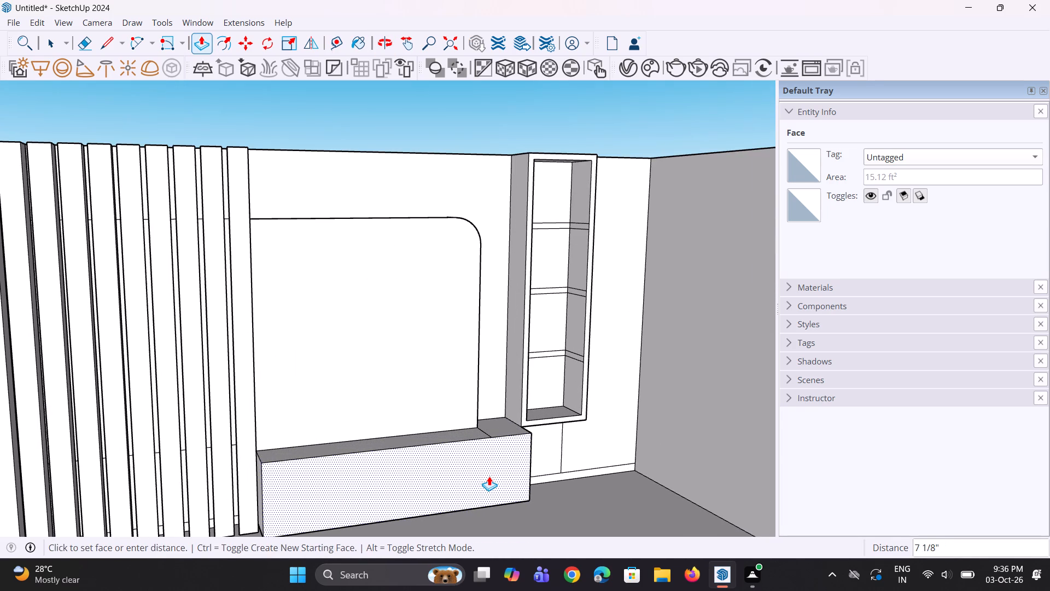
pyautogui.click(489, 476)
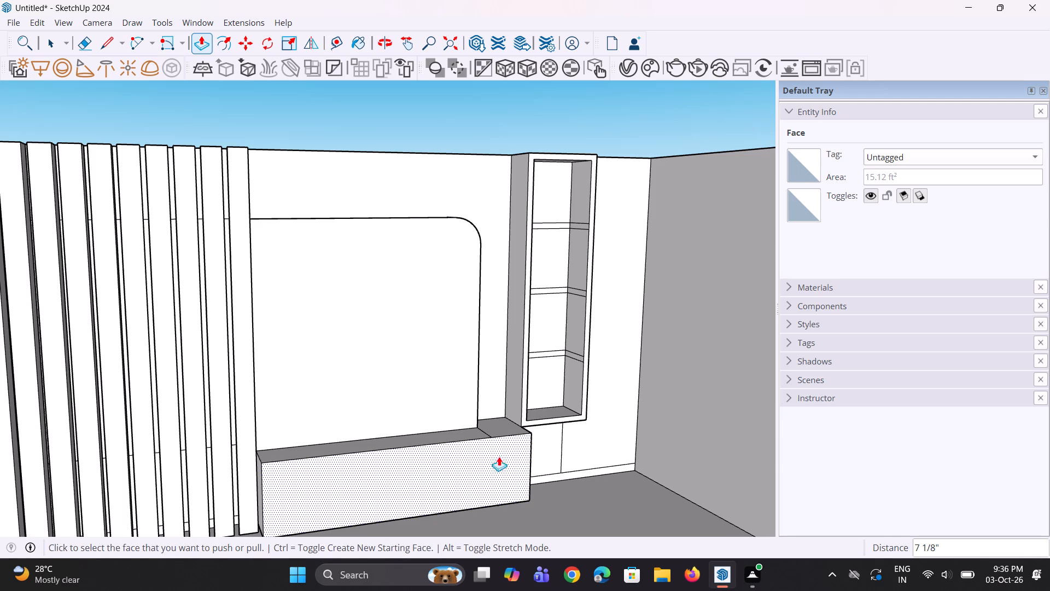
# Push/Pull the shelved column's frame face outward 7 1/8", level with the low box unit's front.
pyautogui.click(524, 421)
pyautogui.click(518, 447)
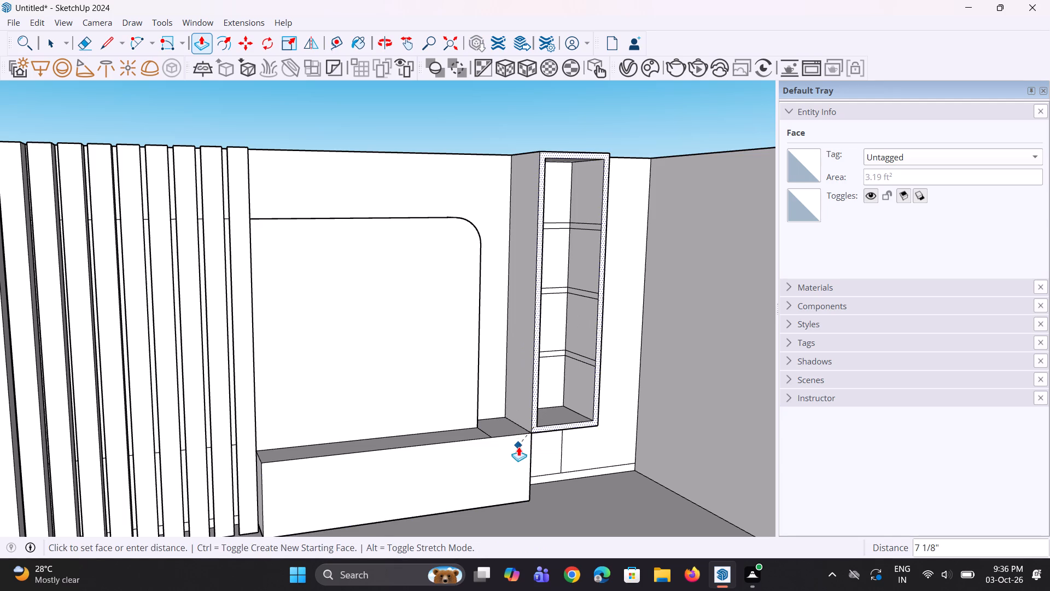
# Erase the leftover line across the low box unit's top face, beside the rounded panel's lower corner.
pyautogui.moveTo(521, 442); pyautogui.dragTo(517, 501, button='middle')
pyautogui.scroll(6, 507, 437)
pyautogui.press('e')
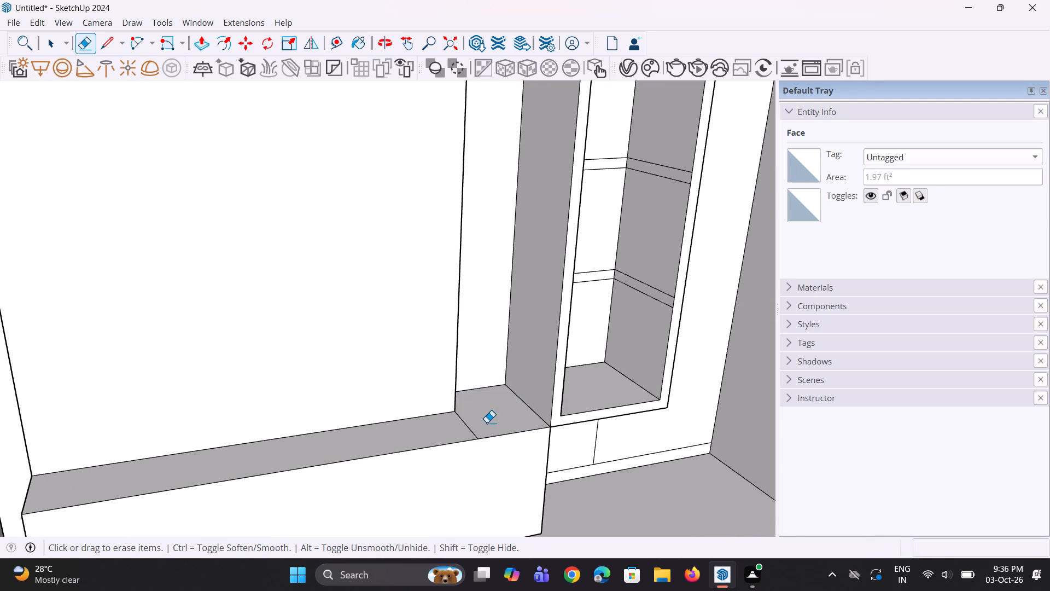
pyautogui.click(471, 431)
# Push/Pull the column's top shelf face outward 1' 7 1/8" to the front of the frame.
pyautogui.scroll(-4, 471, 430)
pyautogui.moveTo(582, 414); pyautogui.dragTo(509, 401, button='middle')
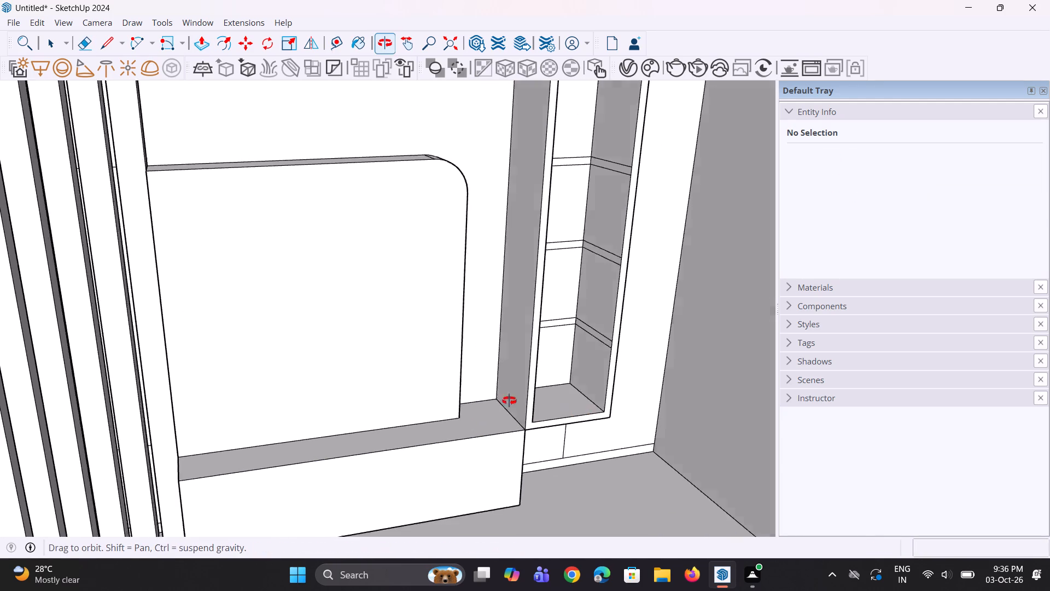
pyautogui.moveTo(509, 401); pyautogui.dragTo(473, 390, button='middle')
pyautogui.scroll(-5, 534, 367)
pyautogui.moveTo(584, 352); pyautogui.dragTo(565, 323, button='middle')
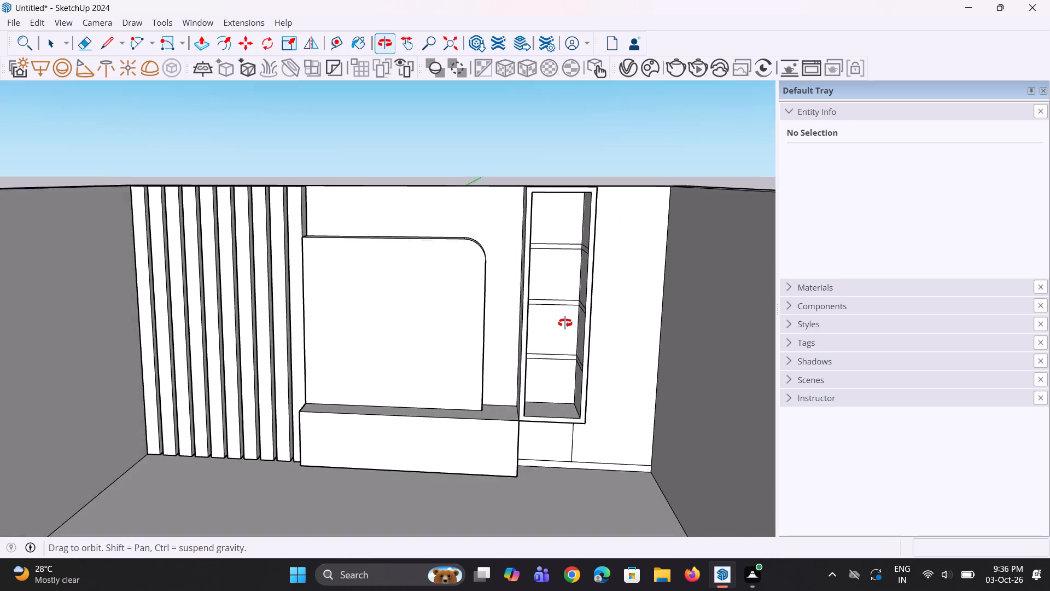
pyautogui.moveTo(565, 323); pyautogui.dragTo(562, 310, button='middle')
pyautogui.scroll(5, 573, 246)
pyautogui.press('p')
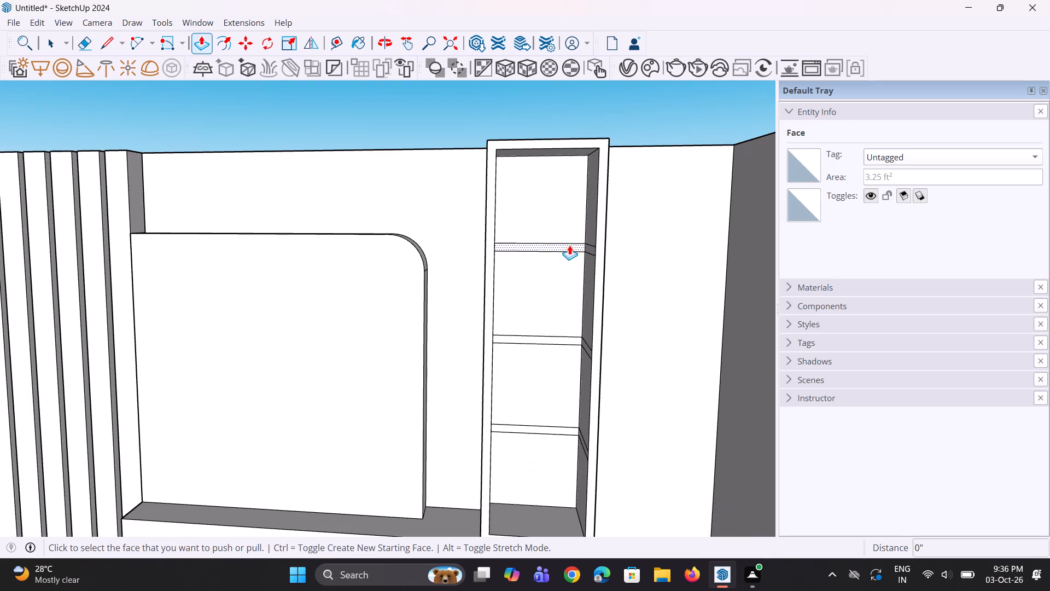
pyautogui.click(568, 246)
pyautogui.click(608, 223)
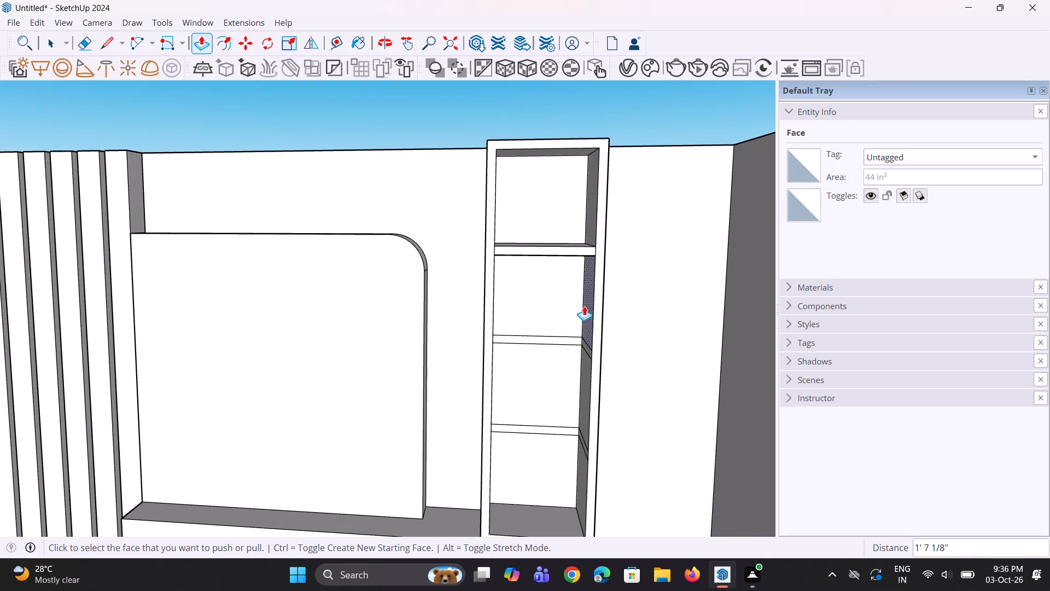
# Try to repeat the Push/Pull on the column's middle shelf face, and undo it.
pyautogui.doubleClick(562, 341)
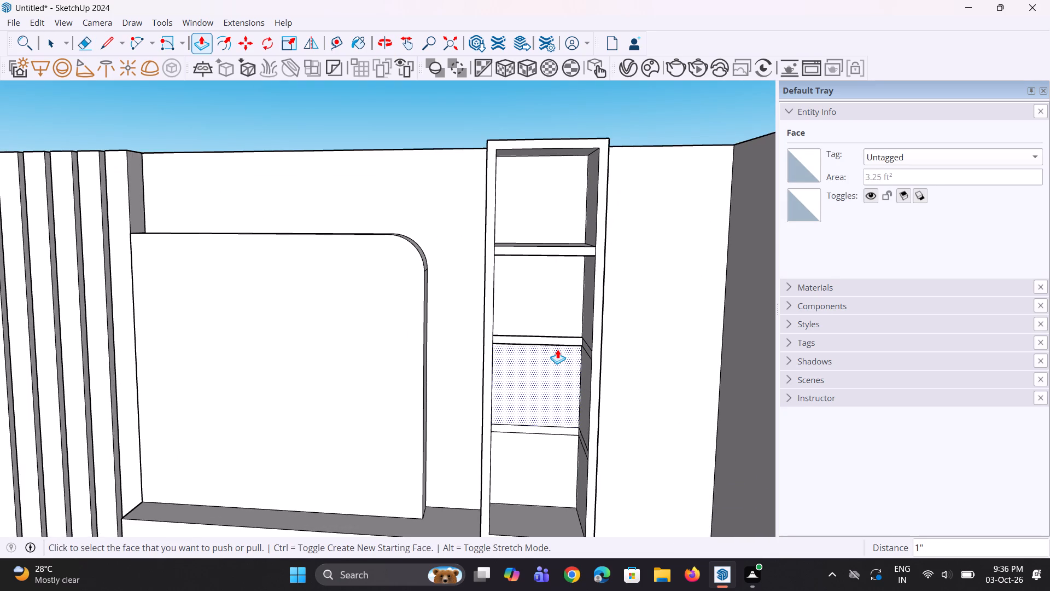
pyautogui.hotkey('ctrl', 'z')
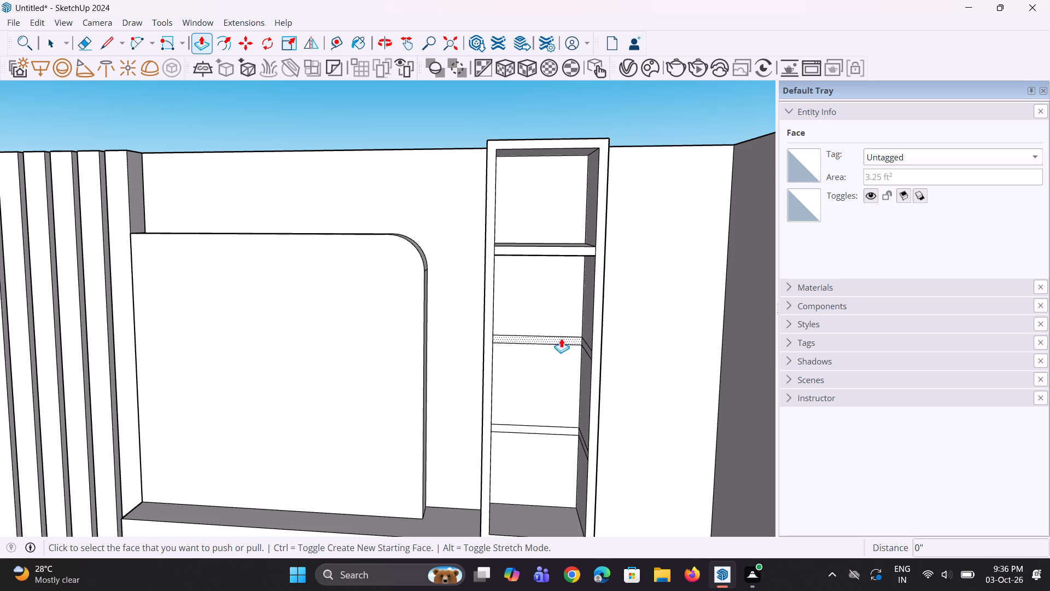
# Push/Pull the shelved column's middle and lower shelf faces outward 1' 7 1/8" to the front of the frame.
pyautogui.click(561, 339)
pyautogui.click(598, 349)
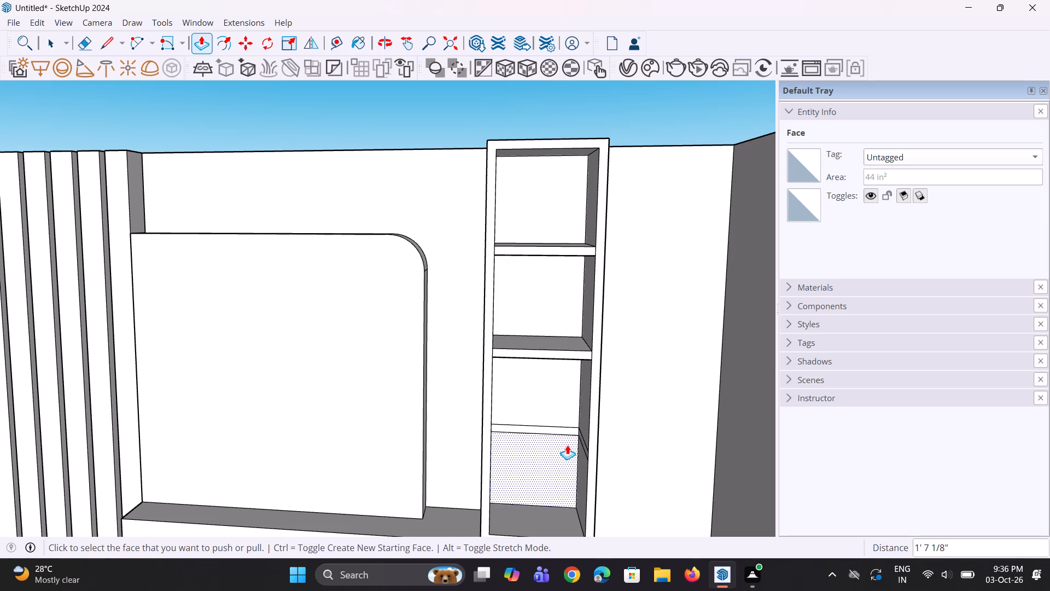
pyautogui.doubleClick(567, 431)
# Push/Pull the wall face beneath the shelved column outward 1' 7 1/8", flush with the low box unit's front.
pyautogui.scroll(-7, 509, 412)
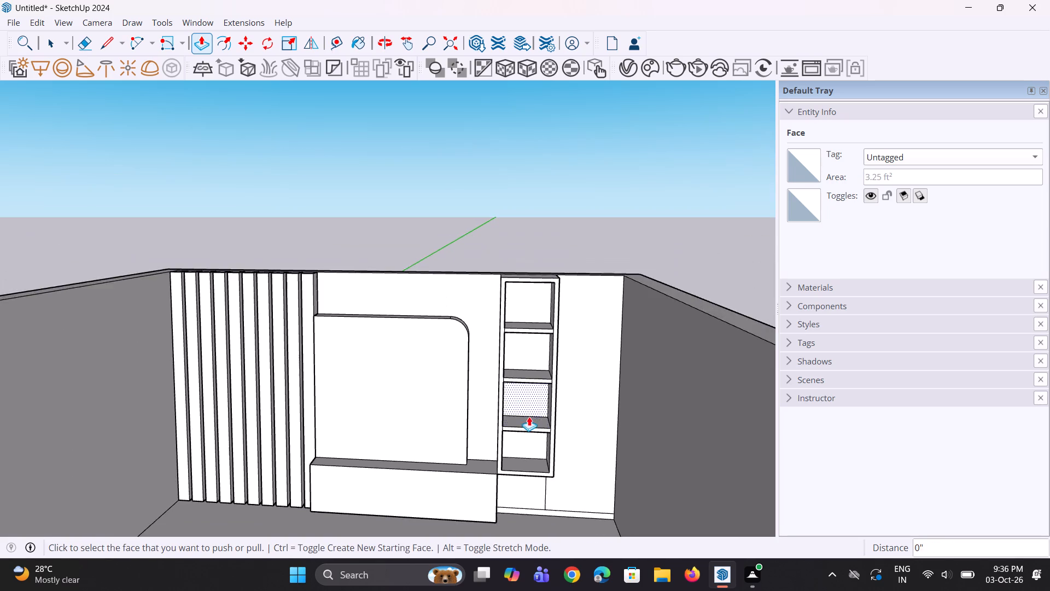
pyautogui.moveTo(532, 425); pyautogui.dragTo(515, 396, button='middle')
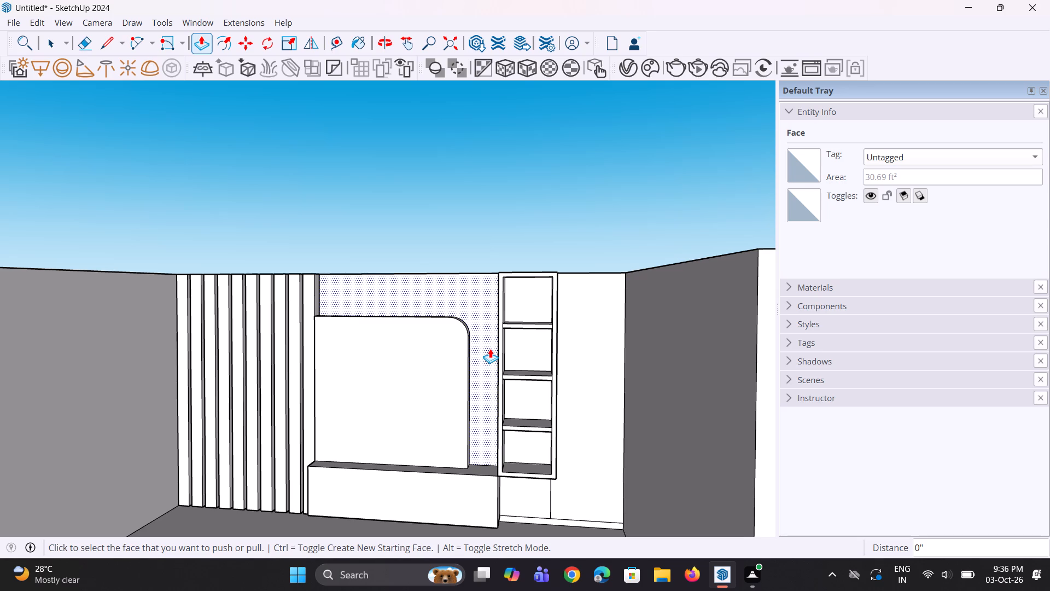
pyautogui.click(517, 506)
pyautogui.click(487, 509)
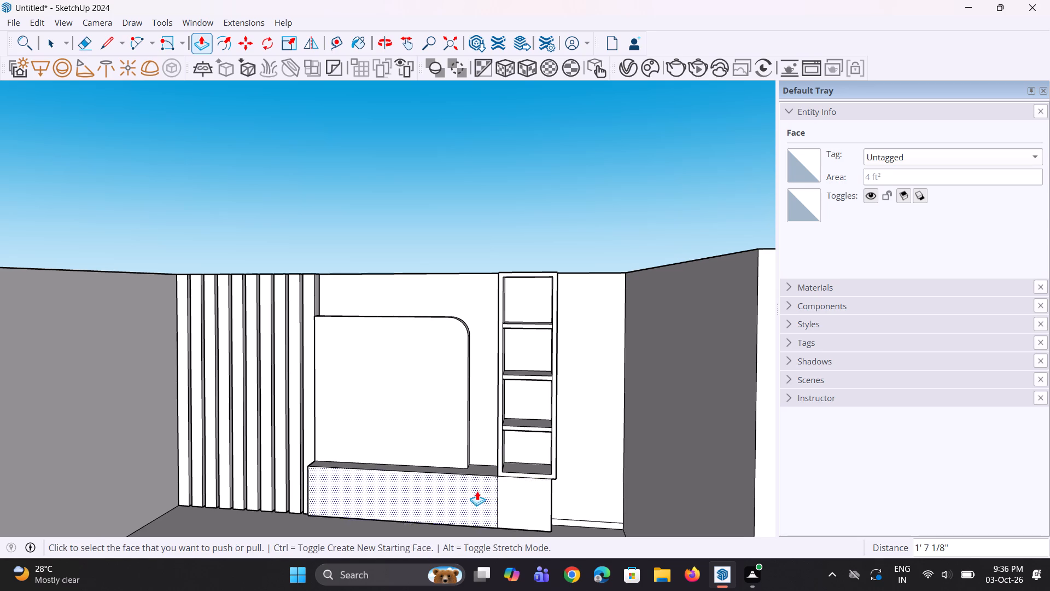
# Offset the low box unit's front face outline inward, leaving an inner rectangle about 7' 2" by 1' 7 1/4".
pyautogui.scroll(-4, 477, 491)
pyautogui.moveTo(479, 490); pyautogui.dragTo(549, 469, button='middle')
pyautogui.scroll(6, 498, 501)
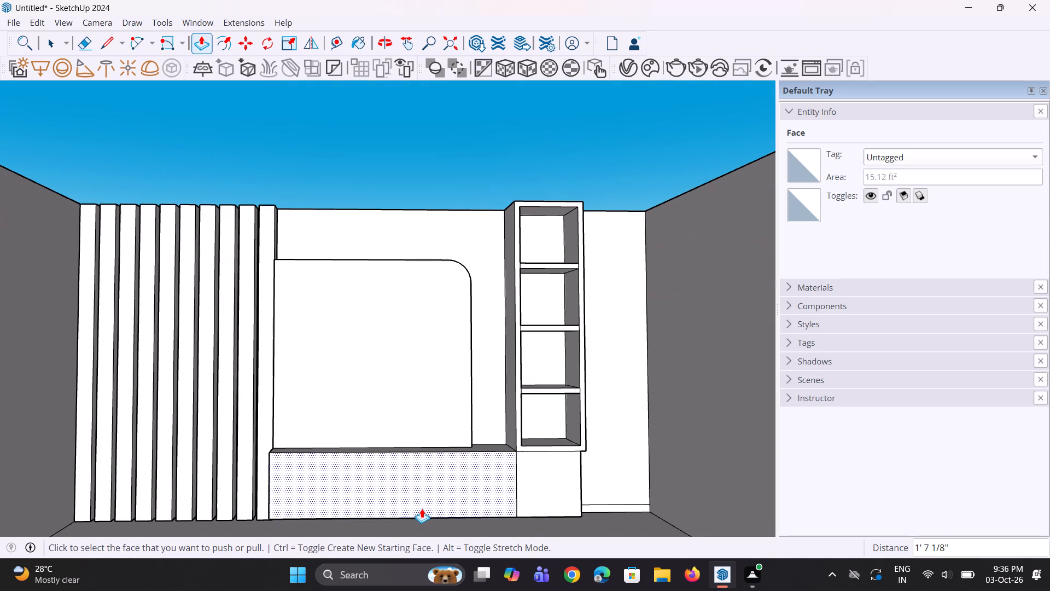
pyautogui.press('space')
pyautogui.click(416, 500)
pyautogui.press('f')
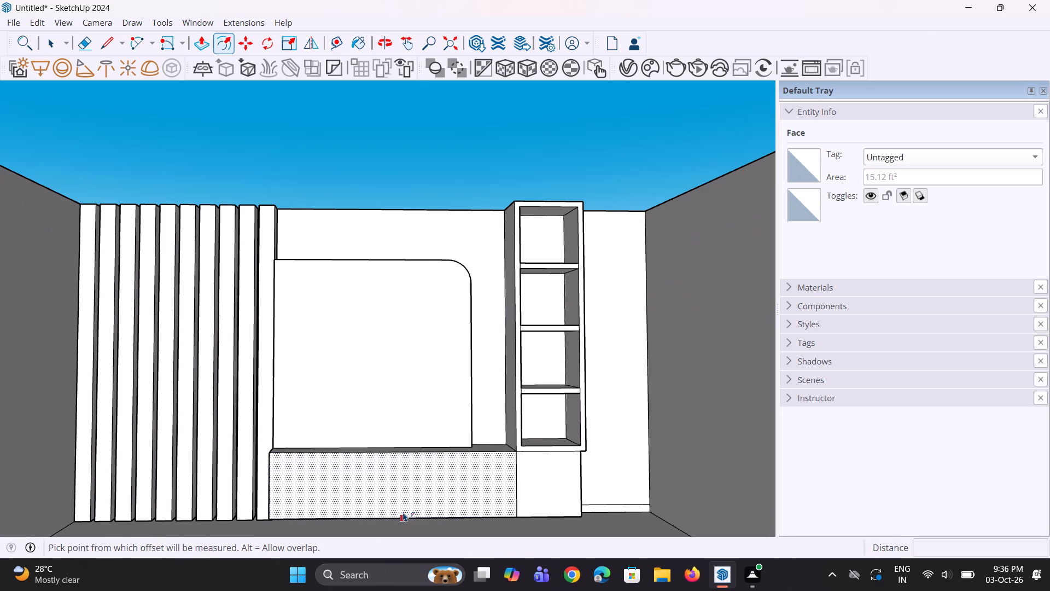
pyautogui.click(404, 512)
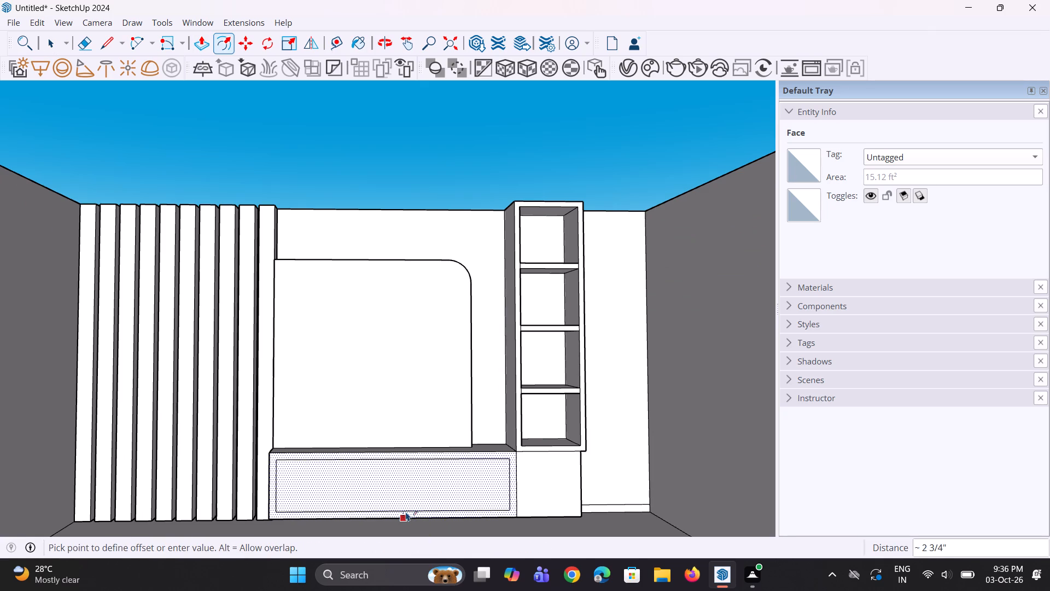
pyautogui.click(406, 512)
pyautogui.scroll(1, 410, 495)
pyautogui.press('space')
pyautogui.press('space')
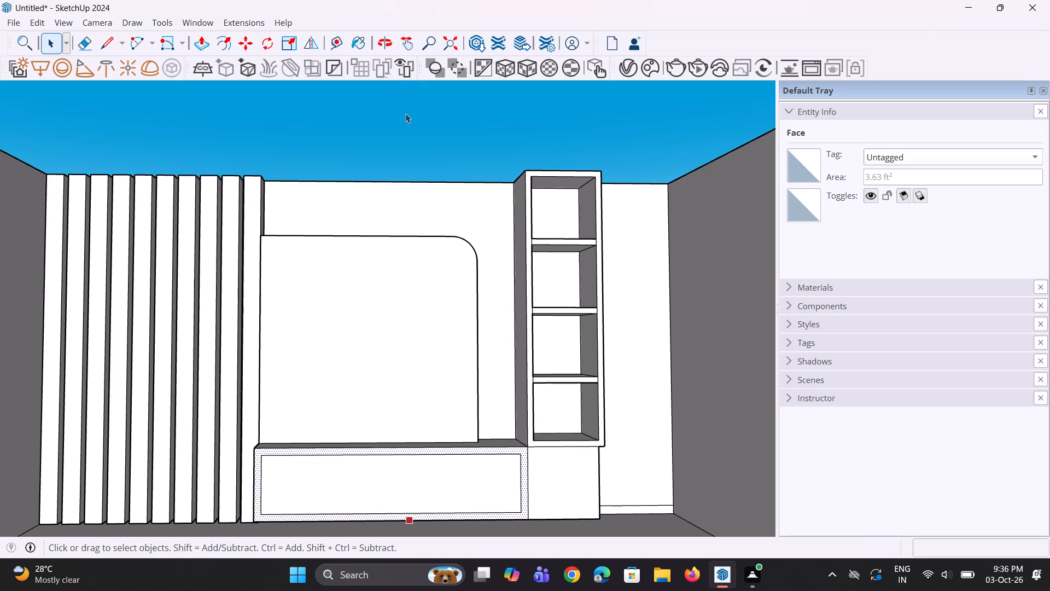
pyautogui.click(423, 135)
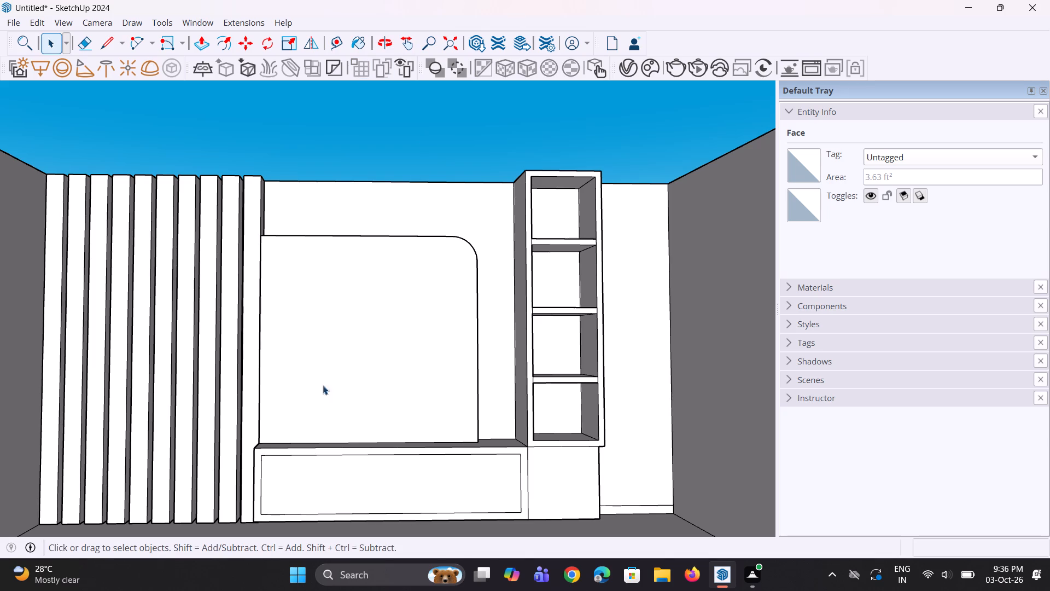
# Copy the inner rectangle's vertical end edge about 7' 2" to its opposite end, dividing the span by 3 into equal panels.
pyautogui.click(260, 484)
pyautogui.press('m')
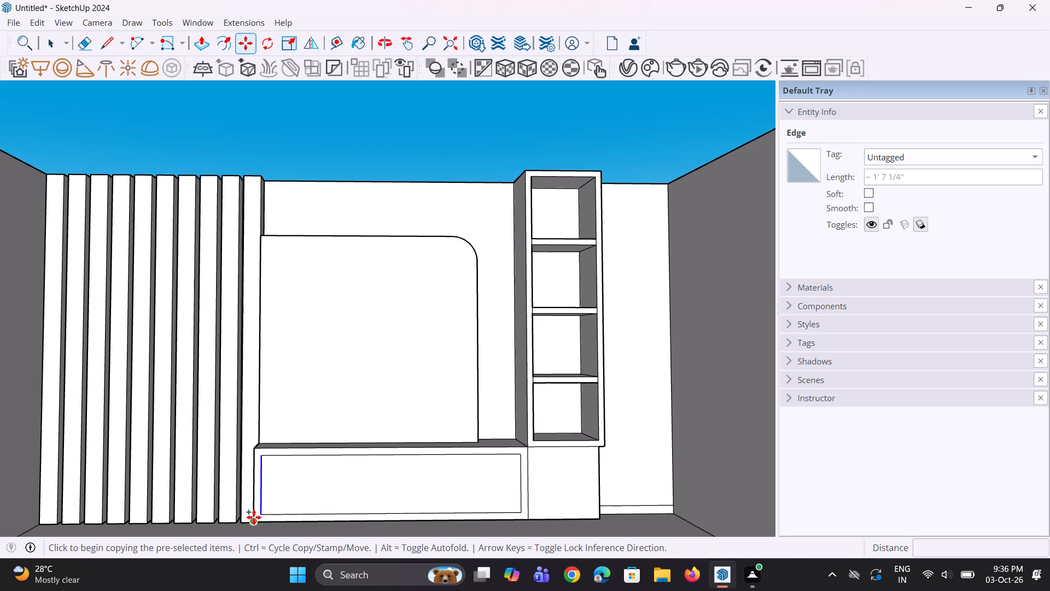
pyautogui.click(259, 515)
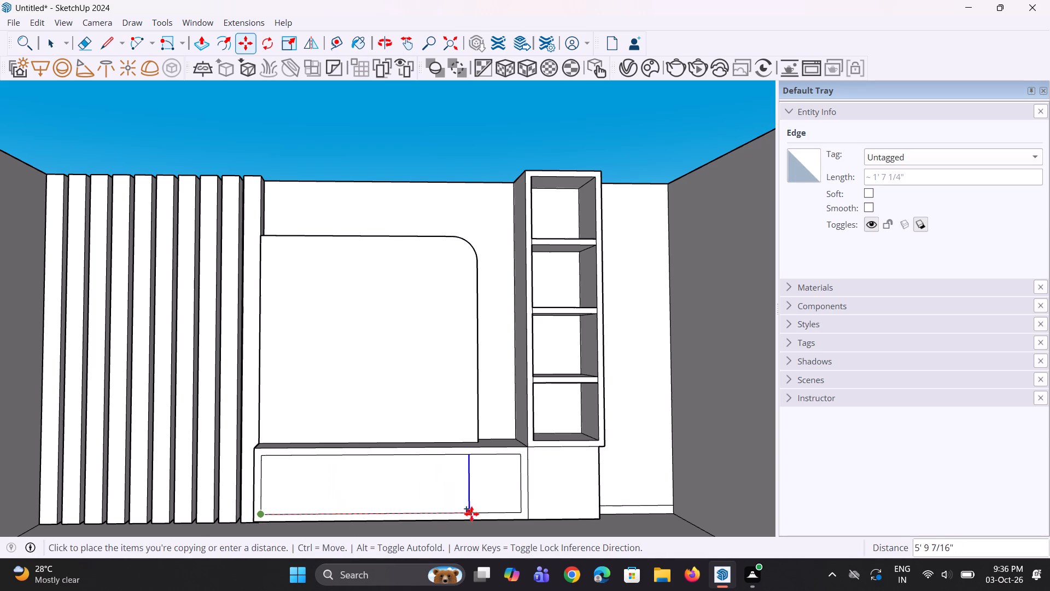
pyautogui.click(517, 513)
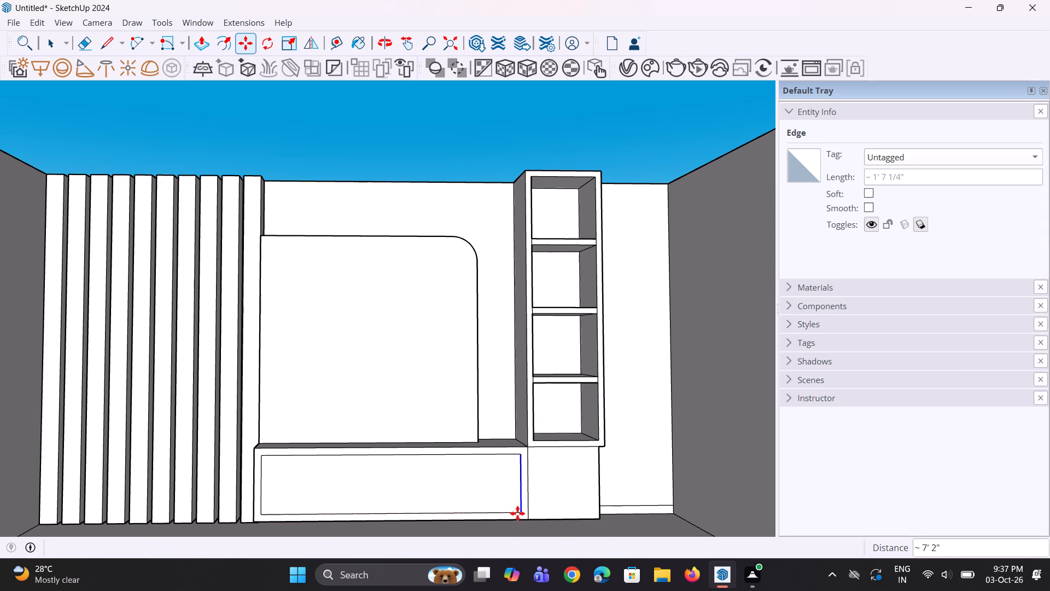
pyautogui.write('/3')
pyautogui.press('Return')
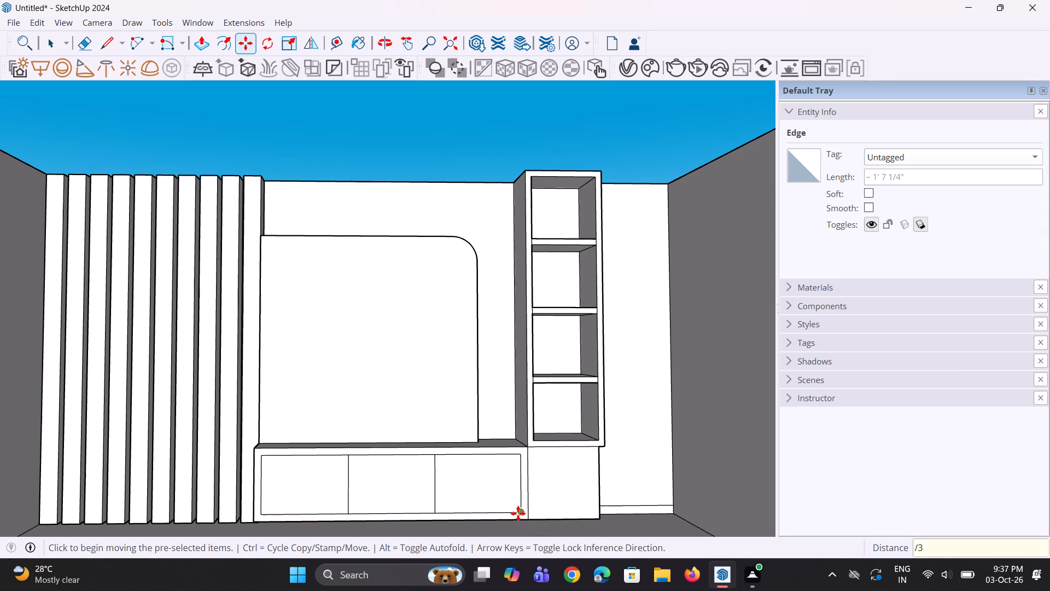
pyautogui.press('space')
# Copy the middle panel's top edge down about 1' 7 1/4" to its bottom edge, dividing the distance by 2 into equal halves.
pyautogui.scroll(2, 408, 505)
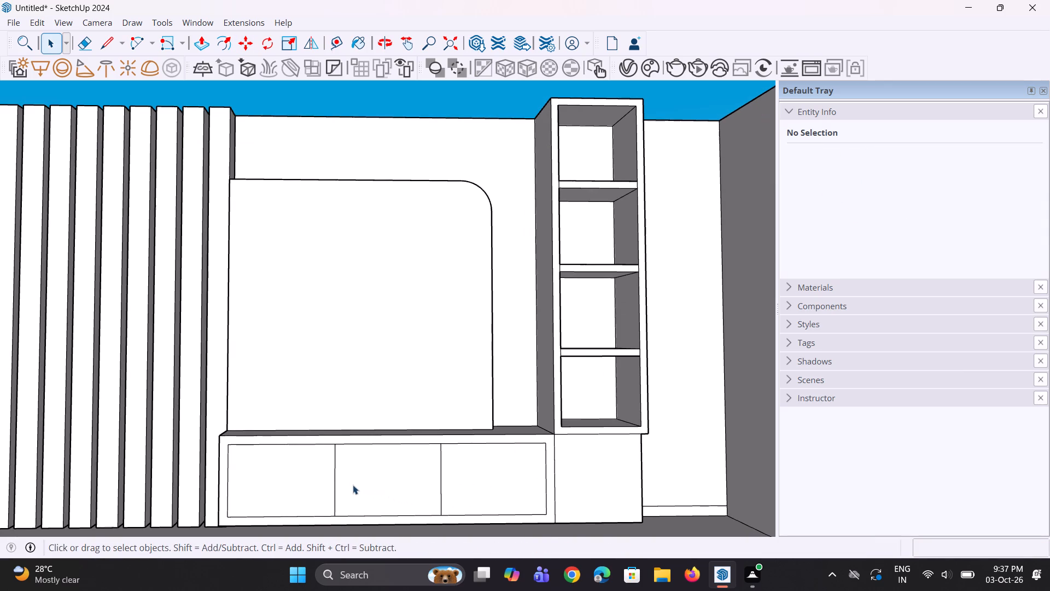
pyautogui.click(364, 443)
pyautogui.press('m')
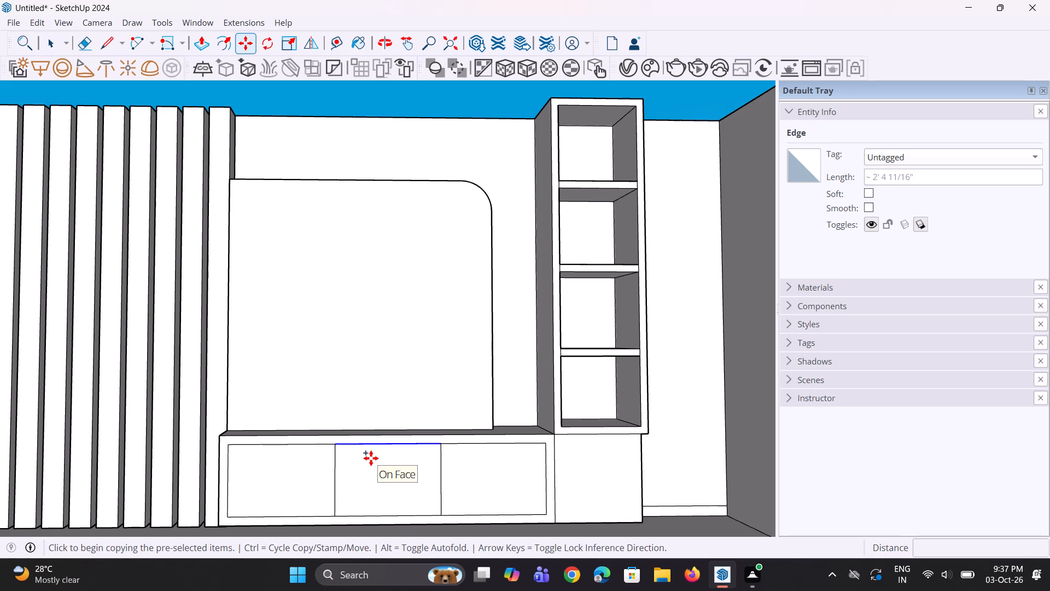
pyautogui.click(436, 444)
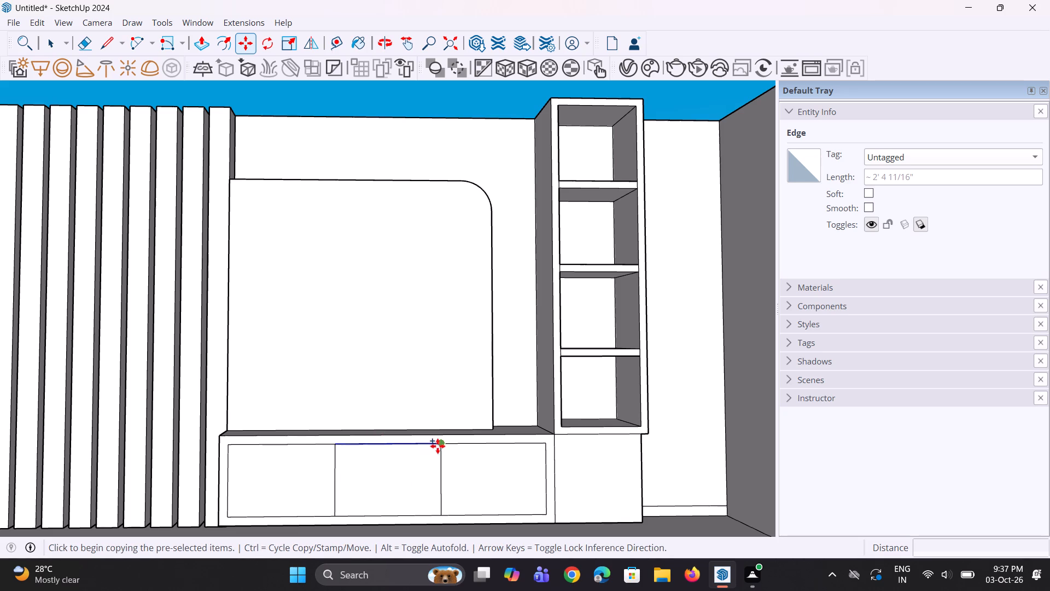
pyautogui.click(436, 513)
pyautogui.press('/')
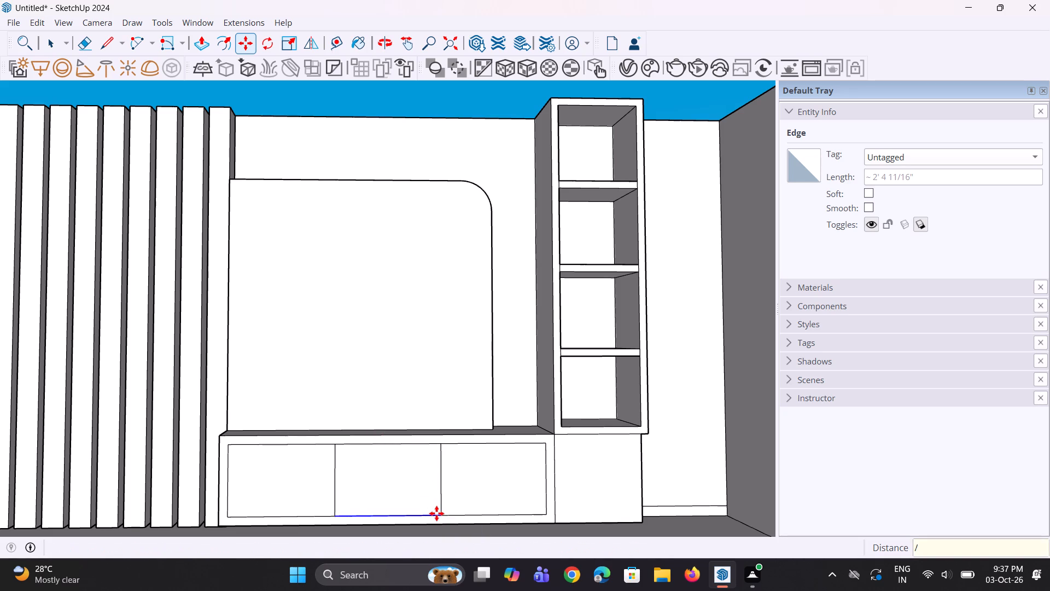
pyautogui.press('2')
pyautogui.press('Return')
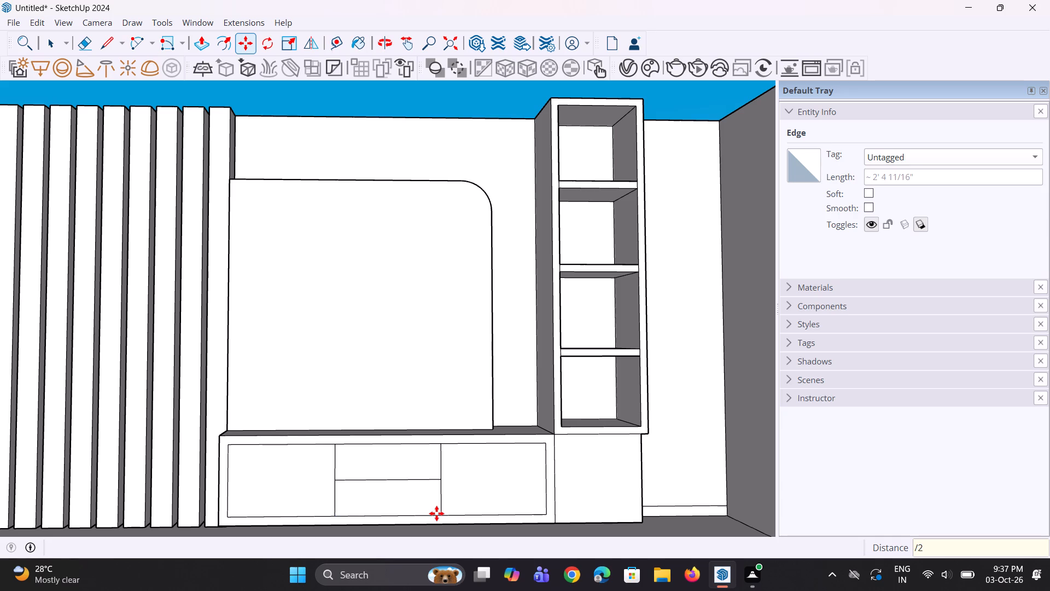
pyautogui.scroll(2, 424, 504)
pyautogui.press('space')
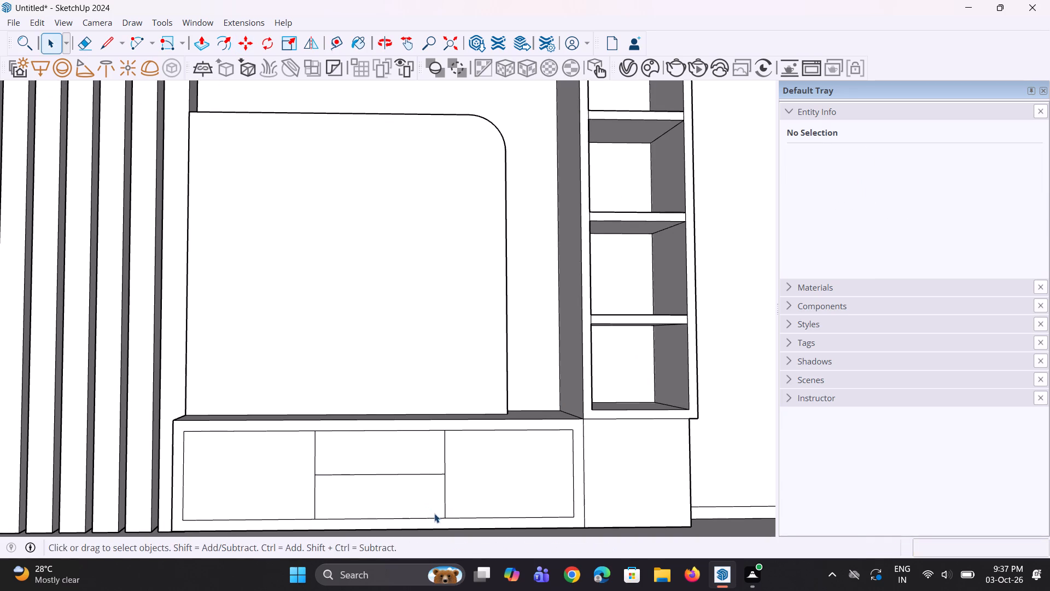
# Push/Pull the upper half of the low box unit's middle panel inward 1' 4 11/16" to form an open niche.
pyautogui.press('p')
pyautogui.click(409, 466)
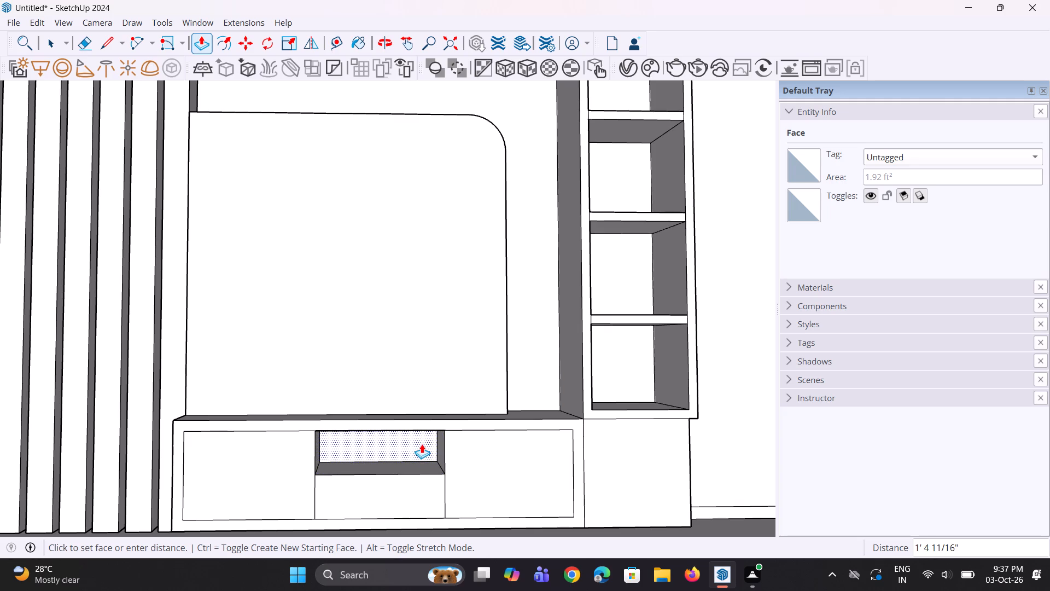
pyautogui.click(422, 444)
pyautogui.middleClick(433, 464)
pyautogui.scroll(-2, 428, 467)
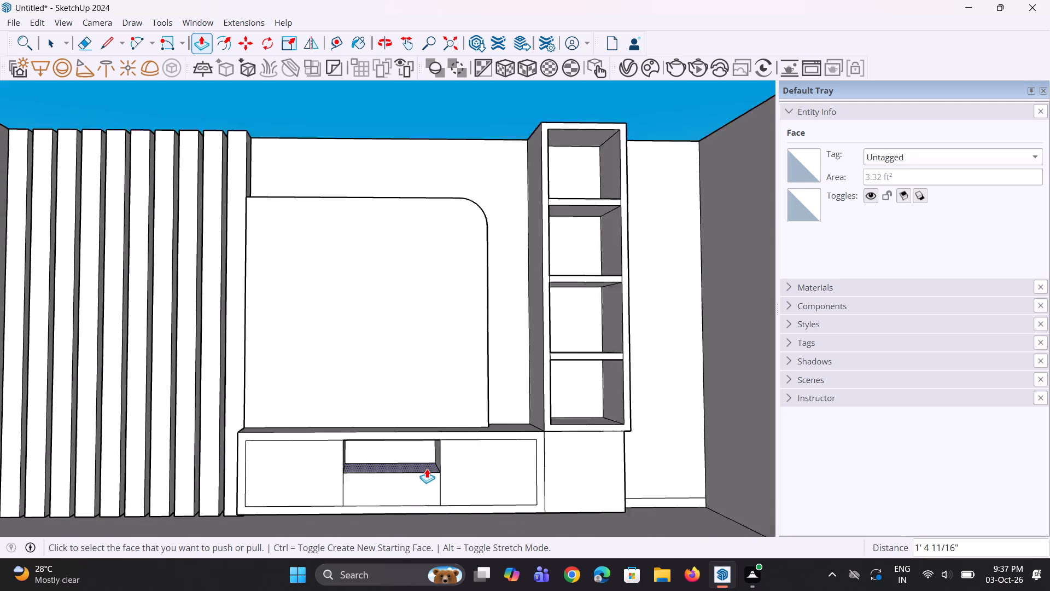
pyautogui.scroll(-7, 427, 468)
pyautogui.press('space')
pyautogui.press('space')
pyautogui.click(545, 198)
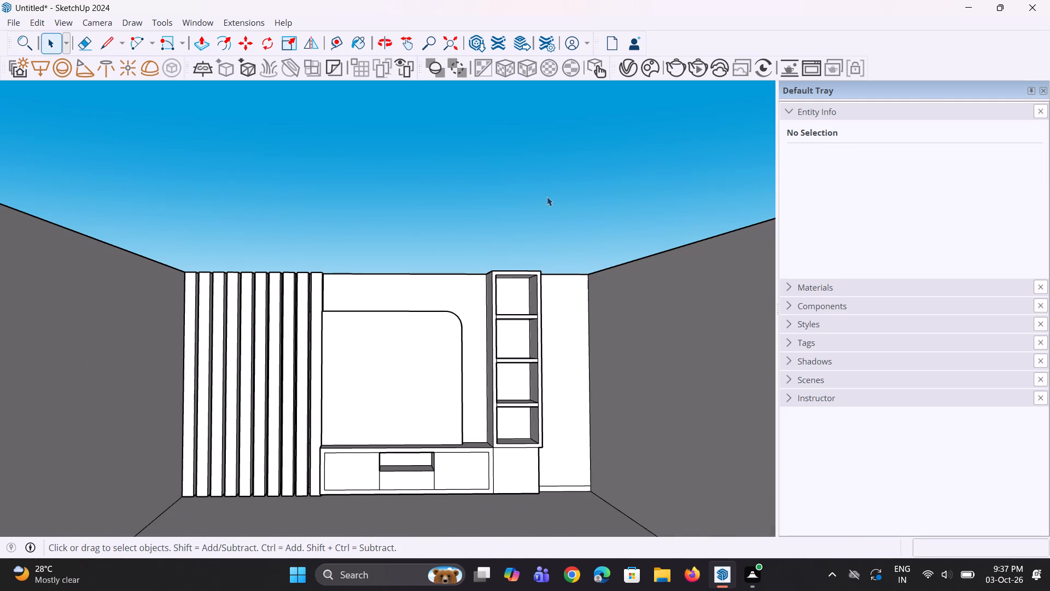
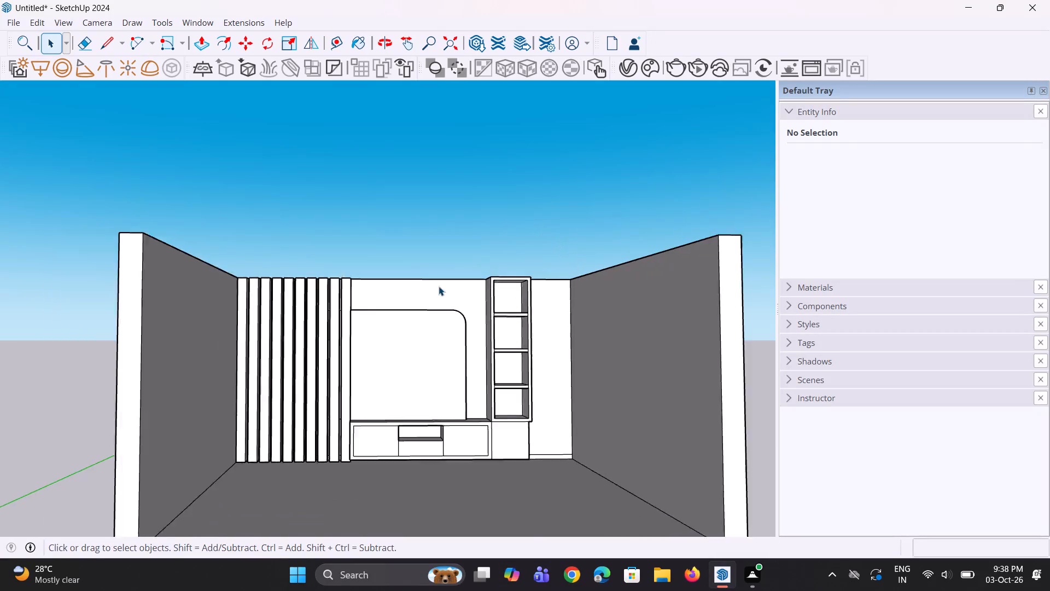
# Push/Pull the floor slab's edge and the side wall's outer face beside the shelved column outward 4' 6 13/16".
pyautogui.scroll(-3, 436, 287)
pyautogui.moveTo(629, 372); pyautogui.dragTo(573, 428, button='middle')
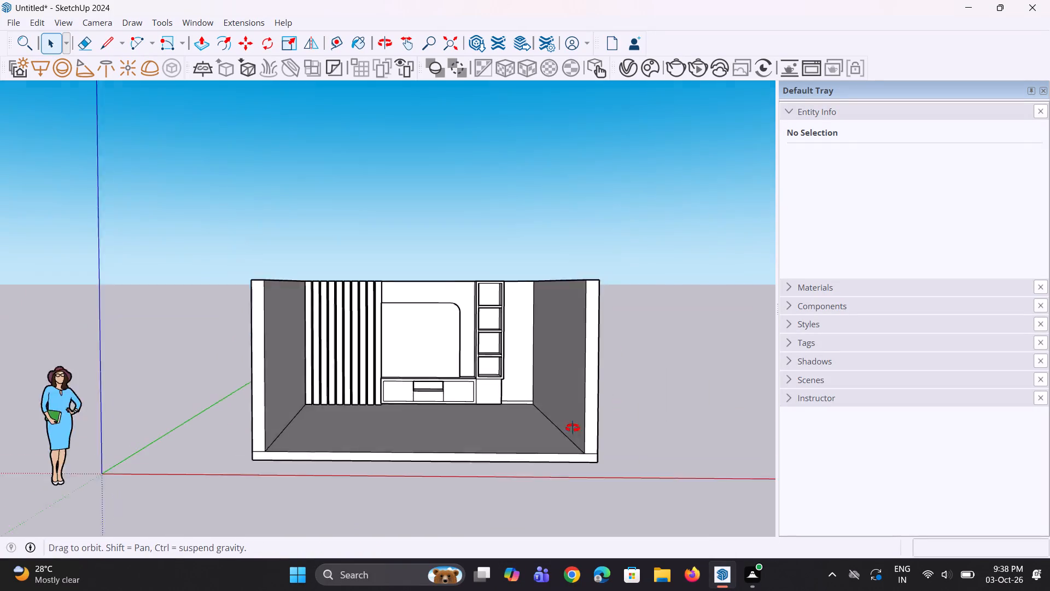
pyautogui.moveTo(573, 428); pyautogui.dragTo(472, 487, button='middle')
pyautogui.scroll(5, 509, 496)
pyautogui.press('p')
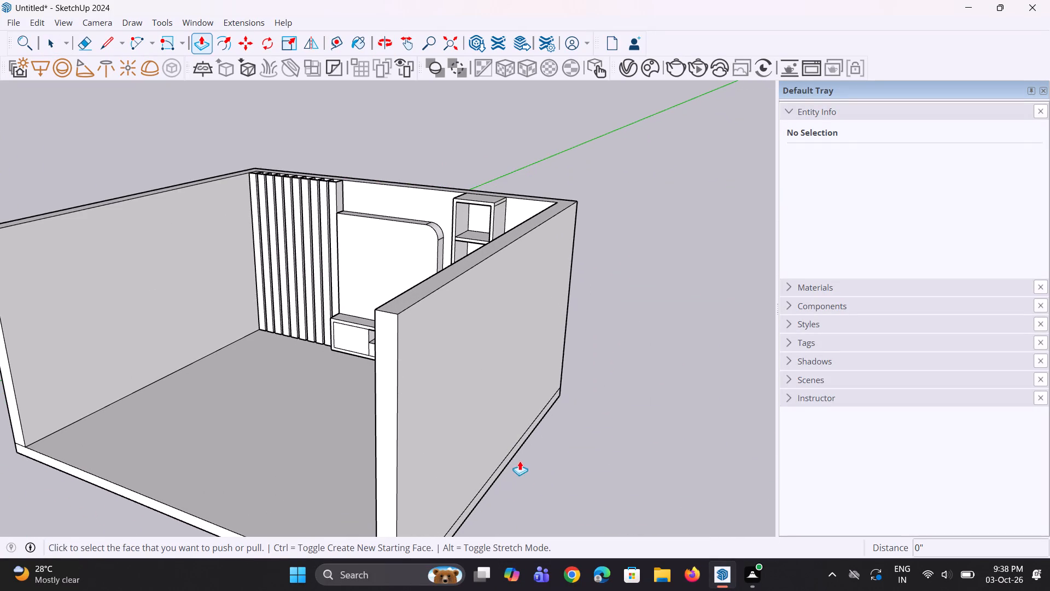
pyautogui.click(514, 450)
pyautogui.click(616, 479)
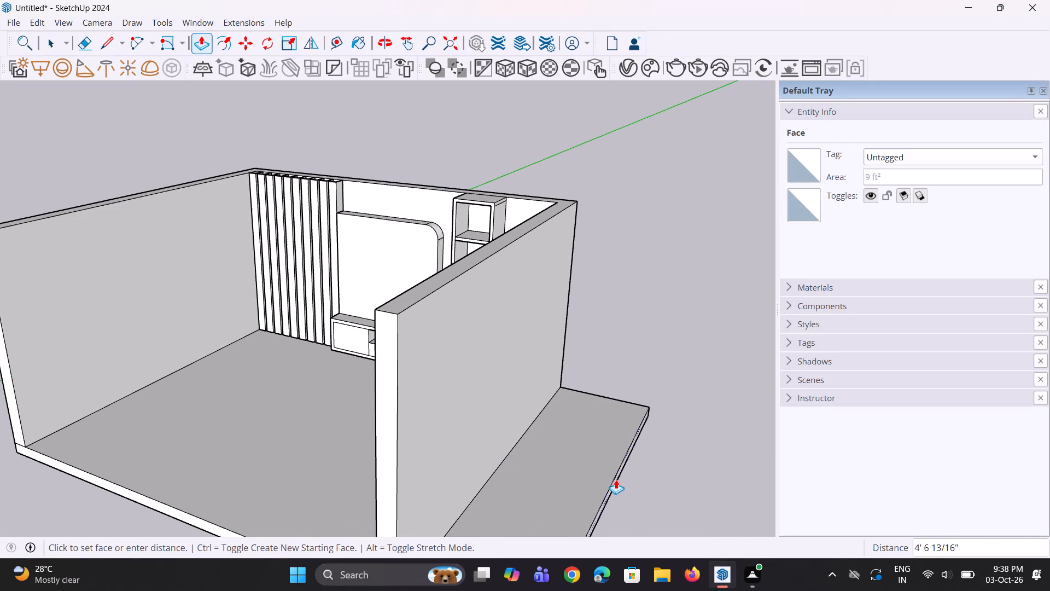
pyautogui.click(512, 407)
pyautogui.click(605, 500)
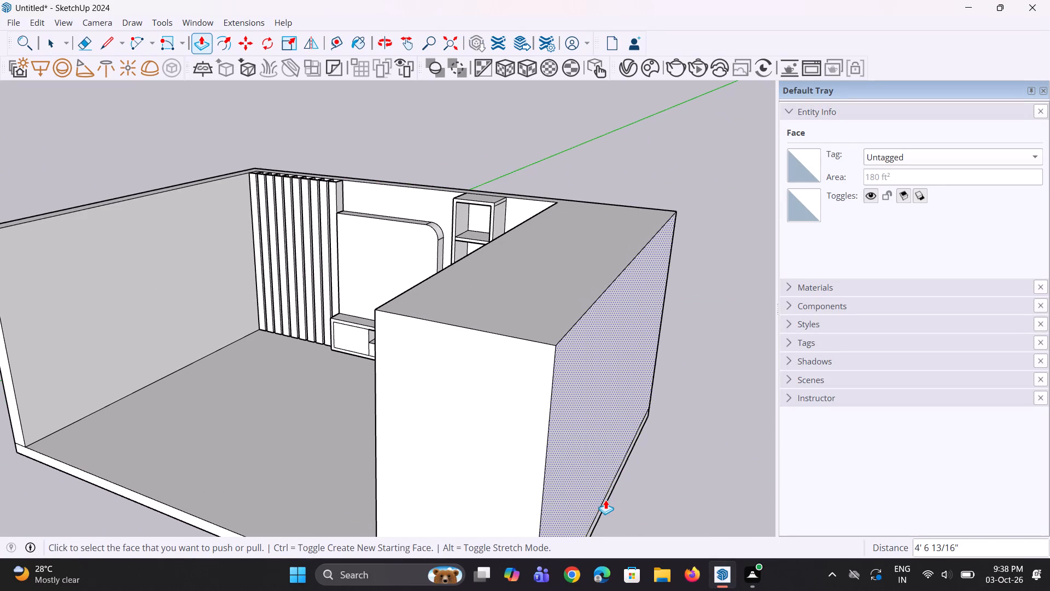
# Push/Pull the inner face of the thickened side wall outward 2' 9 3/4" to widen the room.
pyautogui.scroll(-4, 568, 411)
pyautogui.moveTo(459, 395); pyautogui.dragTo(673, 421, button='middle')
pyautogui.click(608, 376)
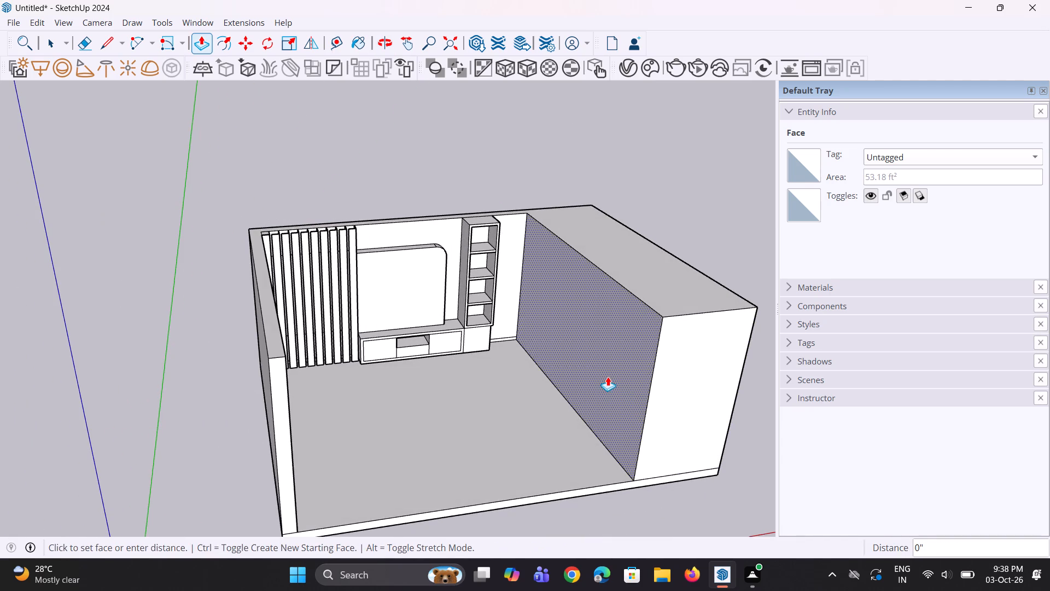
pyautogui.click(648, 346)
# Push/Pull the end face of the base box beneath the shelved column outward 2", flush with the column's side.
pyautogui.moveTo(671, 392); pyautogui.dragTo(582, 352, button='middle')
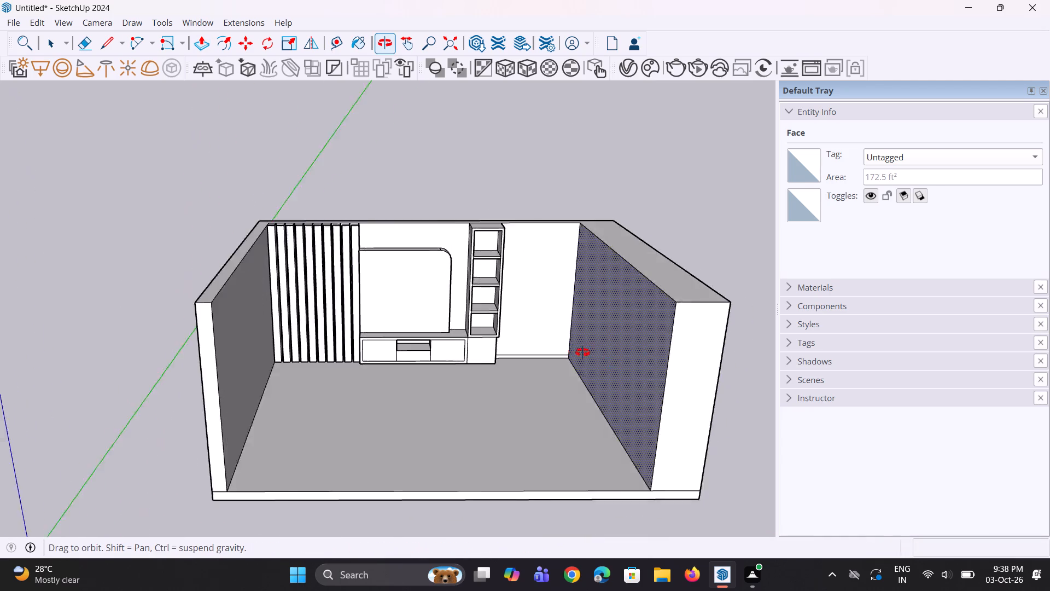
pyautogui.moveTo(582, 352); pyautogui.dragTo(555, 353, button='middle')
pyautogui.scroll(3, 530, 349)
pyautogui.moveTo(524, 367); pyautogui.dragTo(539, 367, button='middle')
pyautogui.scroll(2, 514, 329)
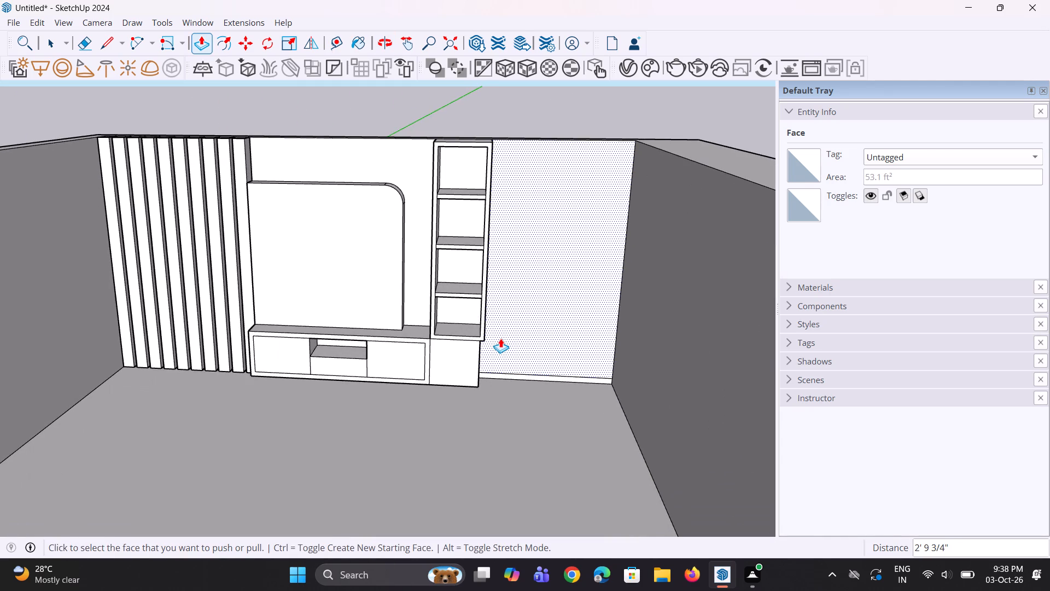
pyautogui.moveTo(500, 339); pyautogui.dragTo(445, 320, button='middle')
pyautogui.scroll(5, 500, 311)
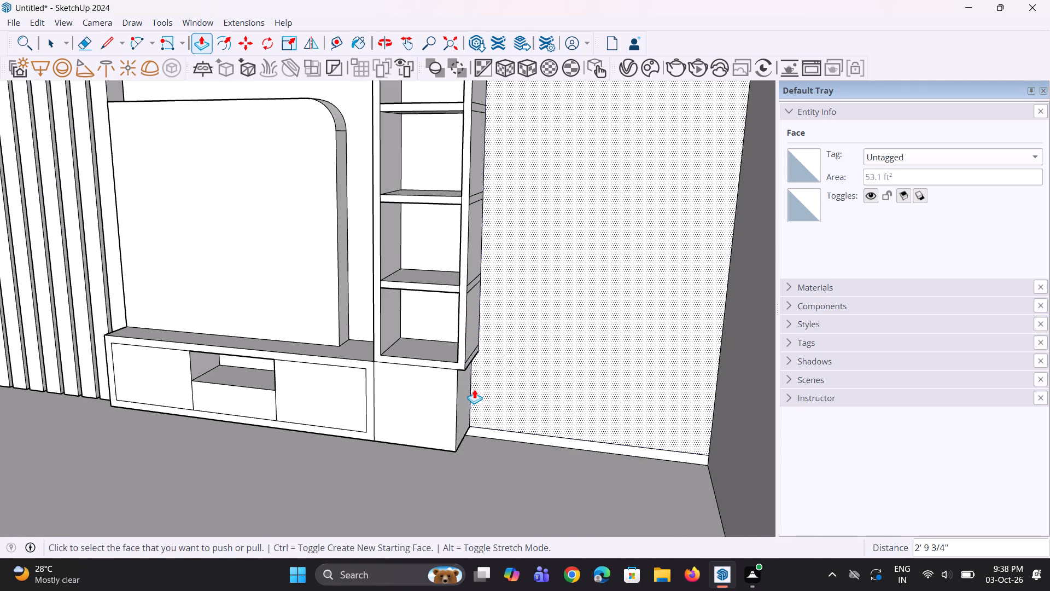
pyautogui.click(474, 389)
pyautogui.press('Escape')
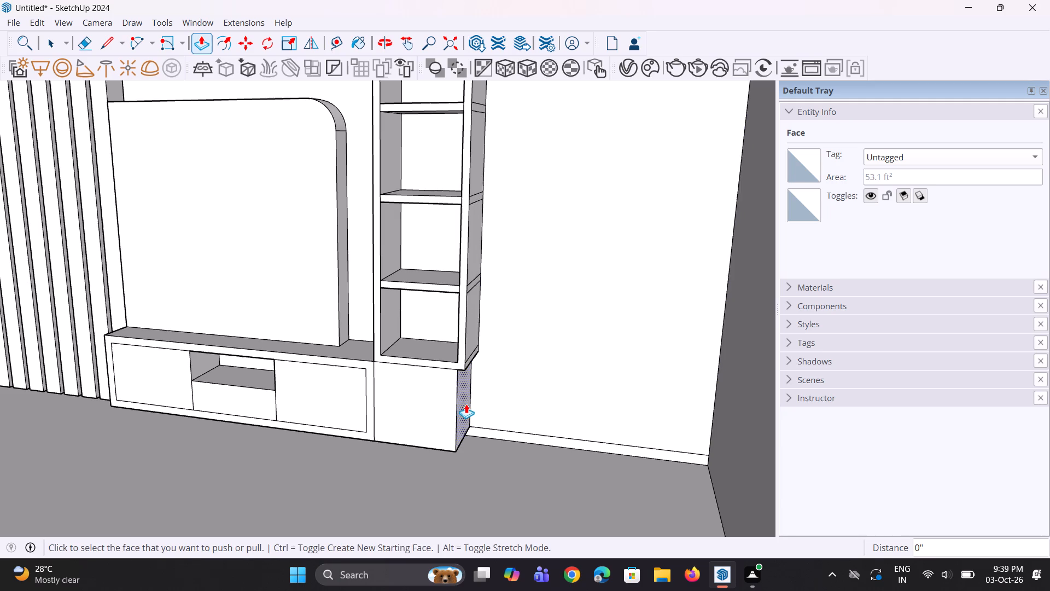
pyautogui.click(466, 404)
pyautogui.click(471, 339)
# Thin the widened side wall by pushing its inner face further outward in two passes, the second one 10 9/16".
pyautogui.moveTo(486, 381); pyautogui.dragTo(503, 375, button='middle')
pyautogui.moveTo(494, 378); pyautogui.dragTo(427, 383, button='middle')
pyautogui.moveTo(467, 373); pyautogui.dragTo(546, 345, button='middle')
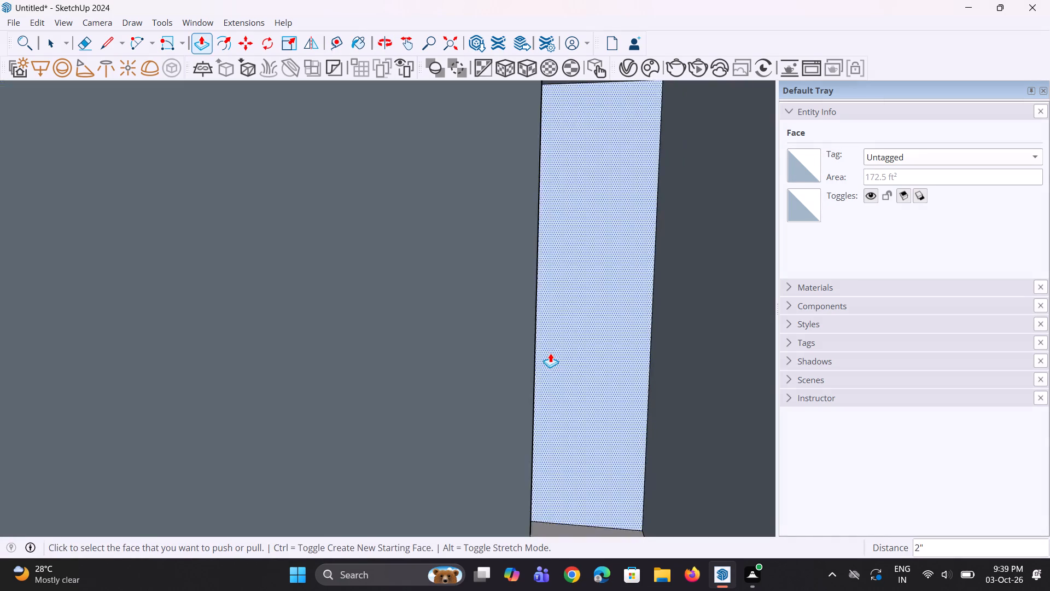
pyautogui.scroll(-20, 550, 353)
pyautogui.scroll(-7, 555, 352)
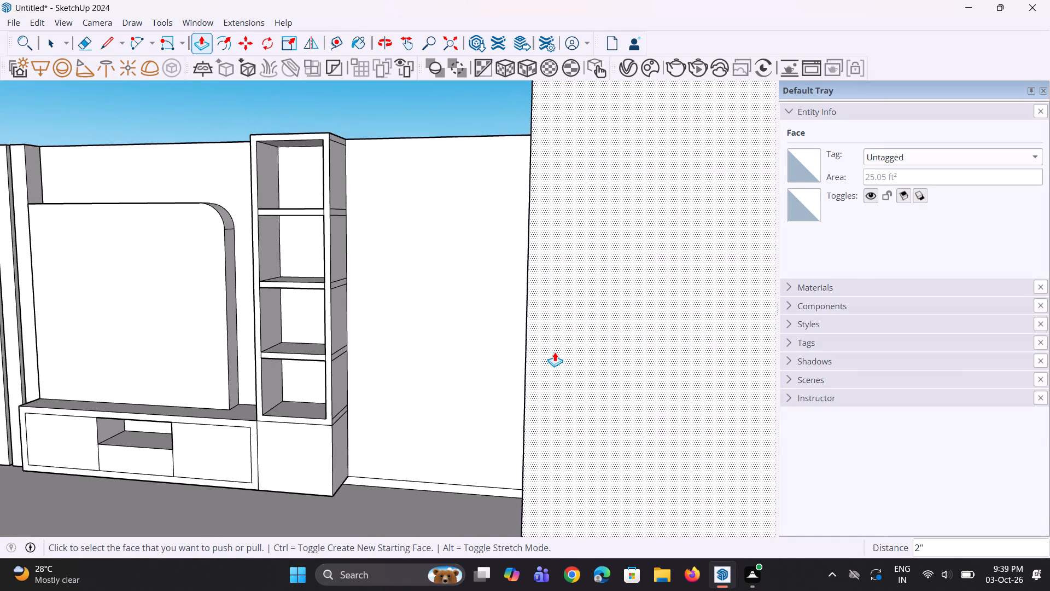
pyautogui.scroll(-3, 555, 352)
pyautogui.moveTo(531, 362); pyautogui.dragTo(615, 379, button='middle')
pyautogui.scroll(-1, 539, 367)
pyautogui.click(618, 402)
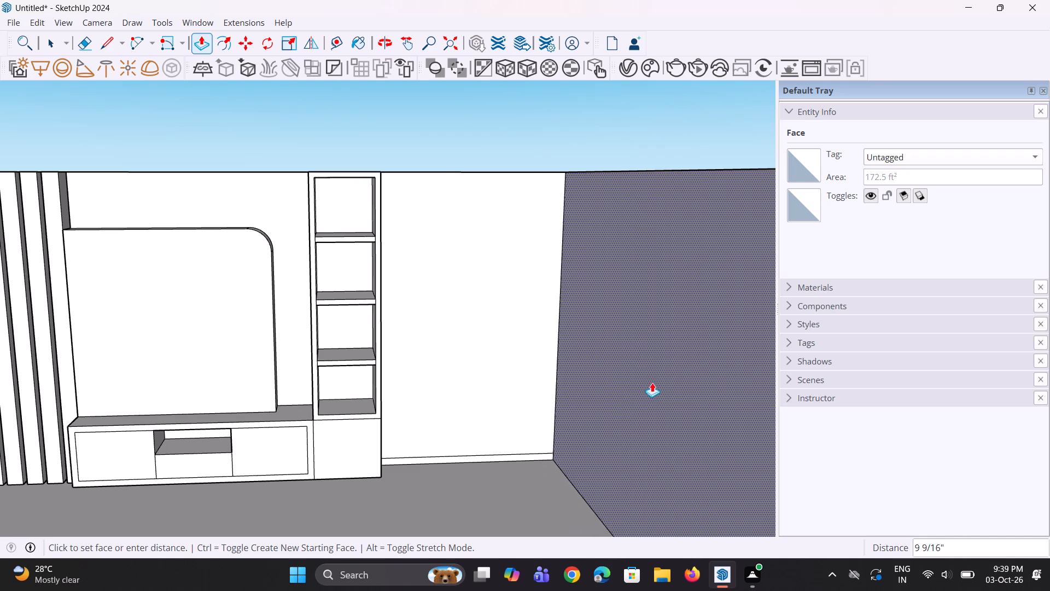
pyautogui.click(657, 379)
pyautogui.scroll(-8, 583, 358)
pyautogui.click(634, 387)
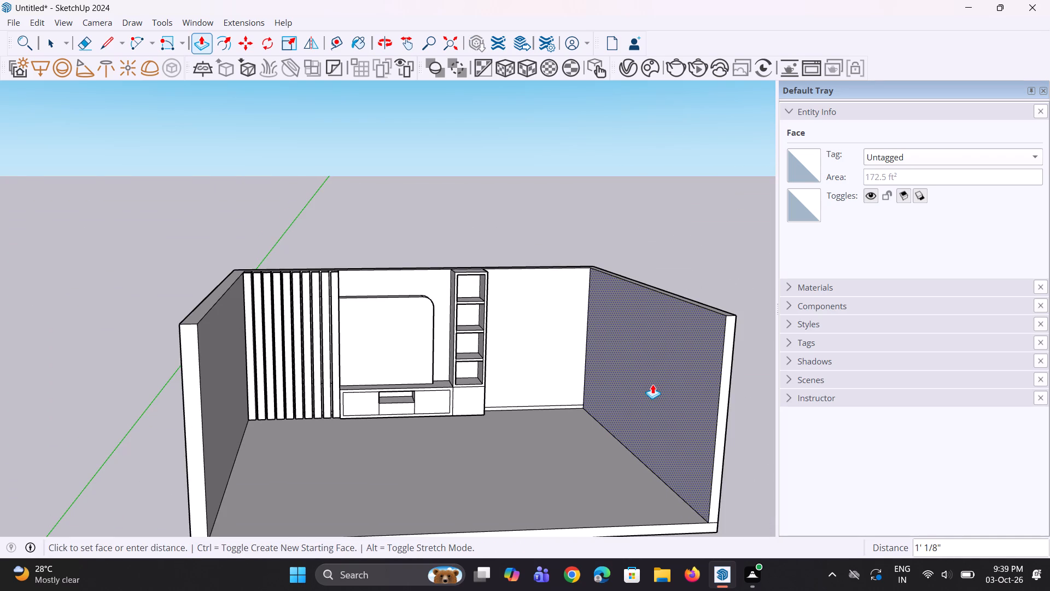
pyautogui.click(650, 385)
# Erase the leftover seam lines between the base box and the shelved column on their outer side face.
pyautogui.scroll(-3, 645, 389)
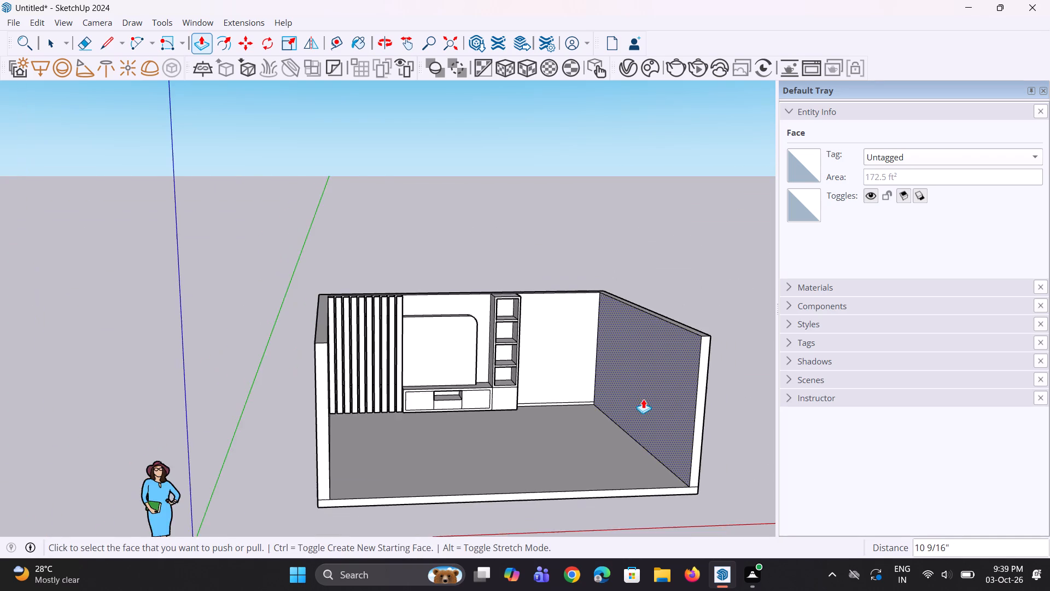
pyautogui.moveTo(640, 400); pyautogui.dragTo(564, 392, button='middle')
pyautogui.scroll(5, 562, 389)
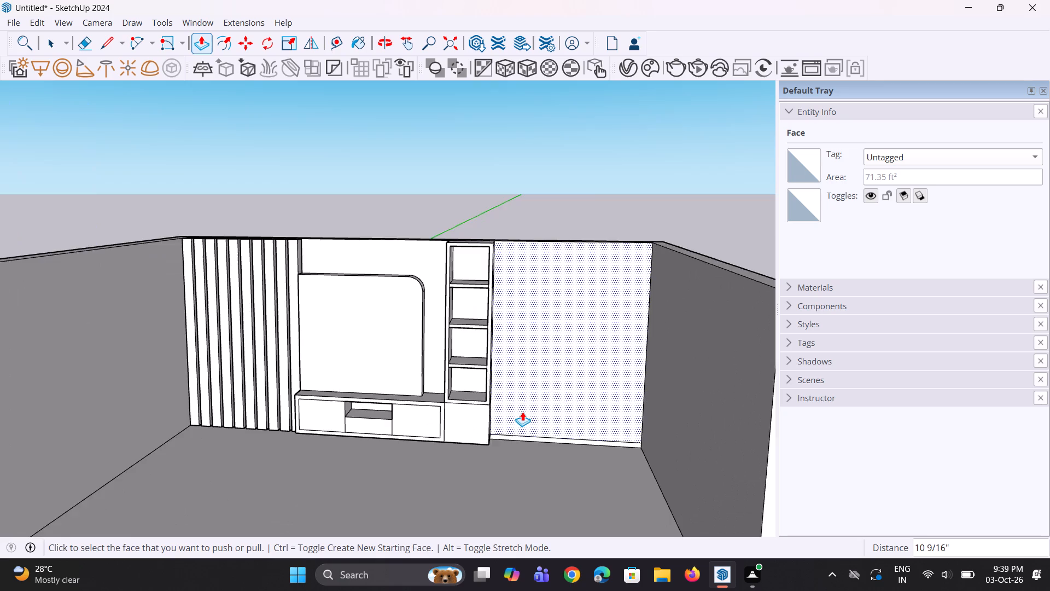
pyautogui.scroll(4, 522, 413)
pyautogui.moveTo(518, 423); pyautogui.dragTo(473, 433, button='middle')
pyautogui.scroll(6, 473, 433)
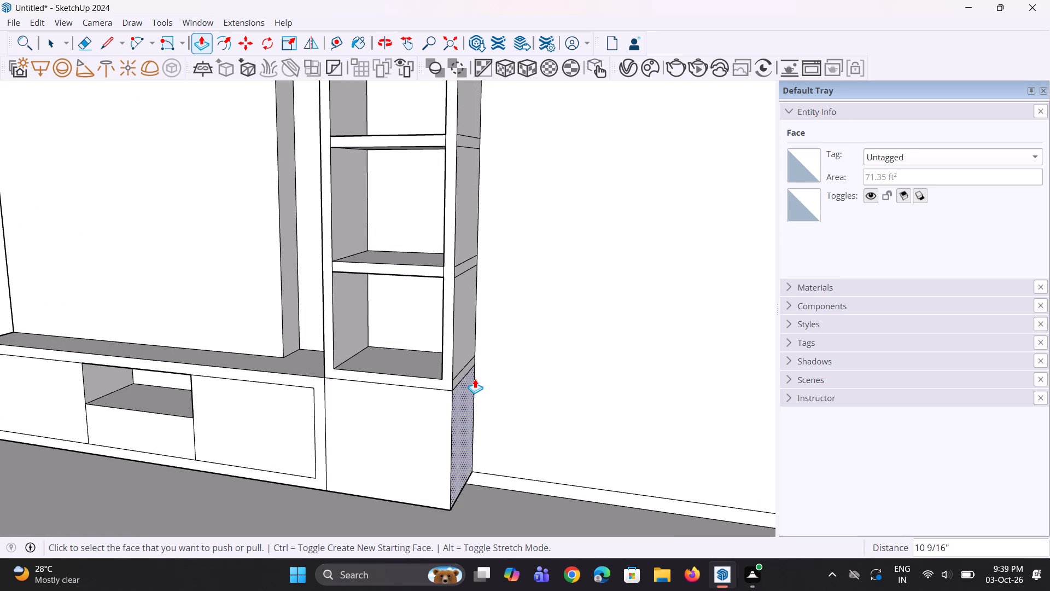
pyautogui.press('e')
pyautogui.click(463, 374)
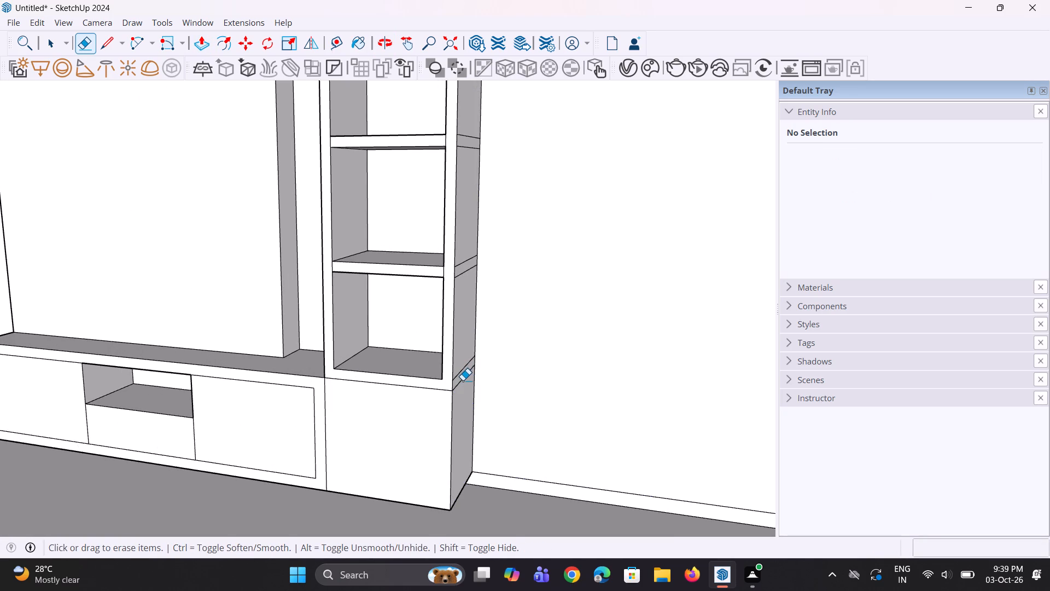
pyautogui.click(463, 380)
pyautogui.click(462, 373)
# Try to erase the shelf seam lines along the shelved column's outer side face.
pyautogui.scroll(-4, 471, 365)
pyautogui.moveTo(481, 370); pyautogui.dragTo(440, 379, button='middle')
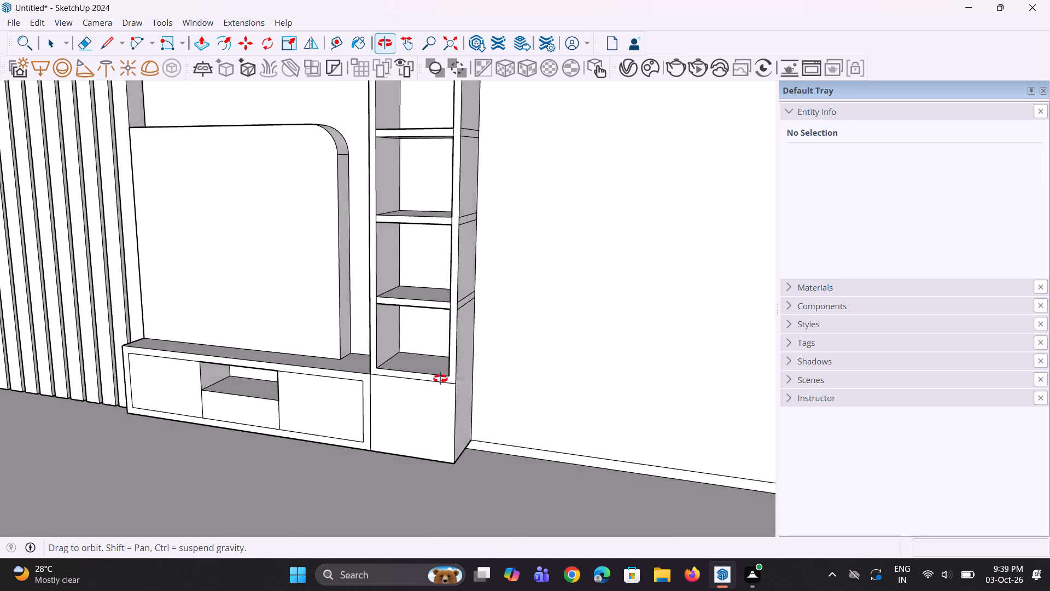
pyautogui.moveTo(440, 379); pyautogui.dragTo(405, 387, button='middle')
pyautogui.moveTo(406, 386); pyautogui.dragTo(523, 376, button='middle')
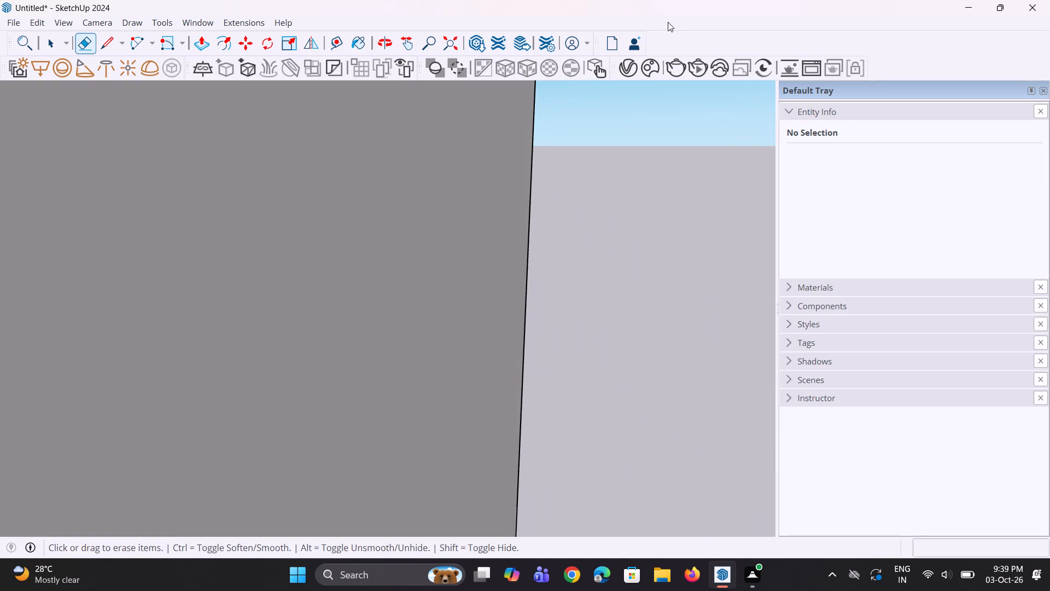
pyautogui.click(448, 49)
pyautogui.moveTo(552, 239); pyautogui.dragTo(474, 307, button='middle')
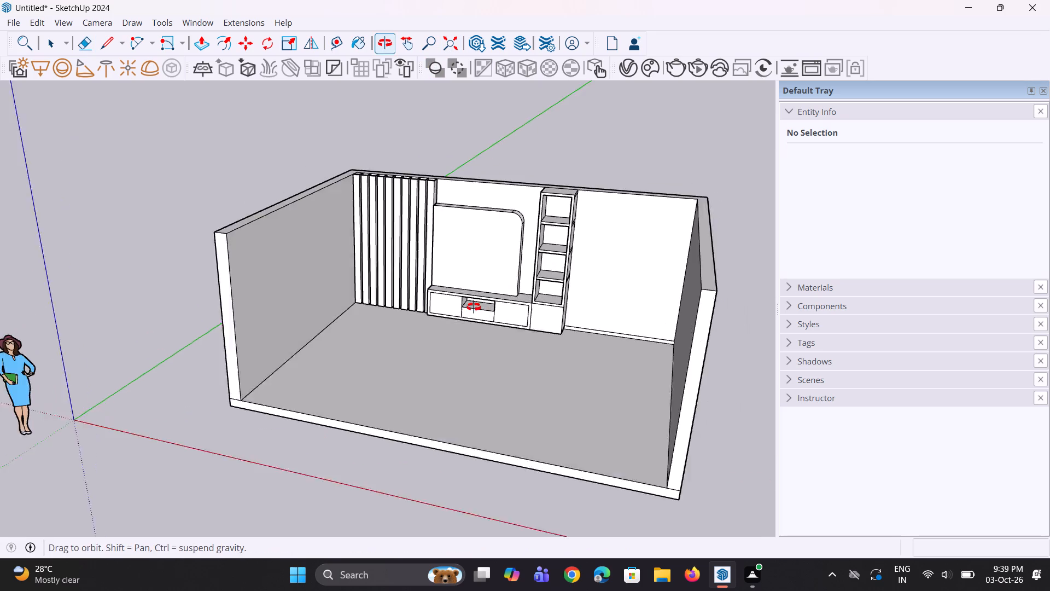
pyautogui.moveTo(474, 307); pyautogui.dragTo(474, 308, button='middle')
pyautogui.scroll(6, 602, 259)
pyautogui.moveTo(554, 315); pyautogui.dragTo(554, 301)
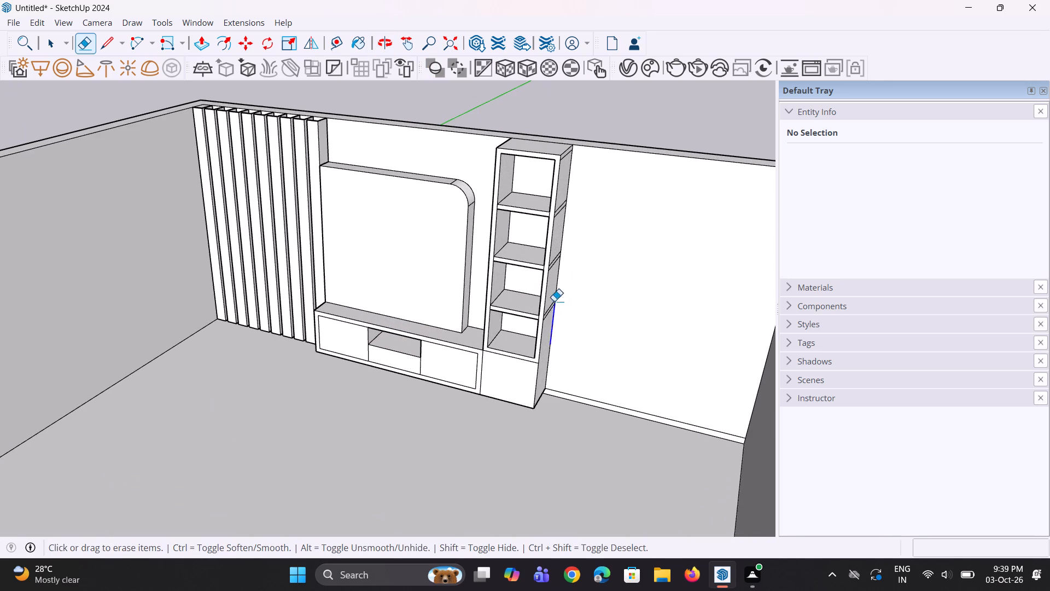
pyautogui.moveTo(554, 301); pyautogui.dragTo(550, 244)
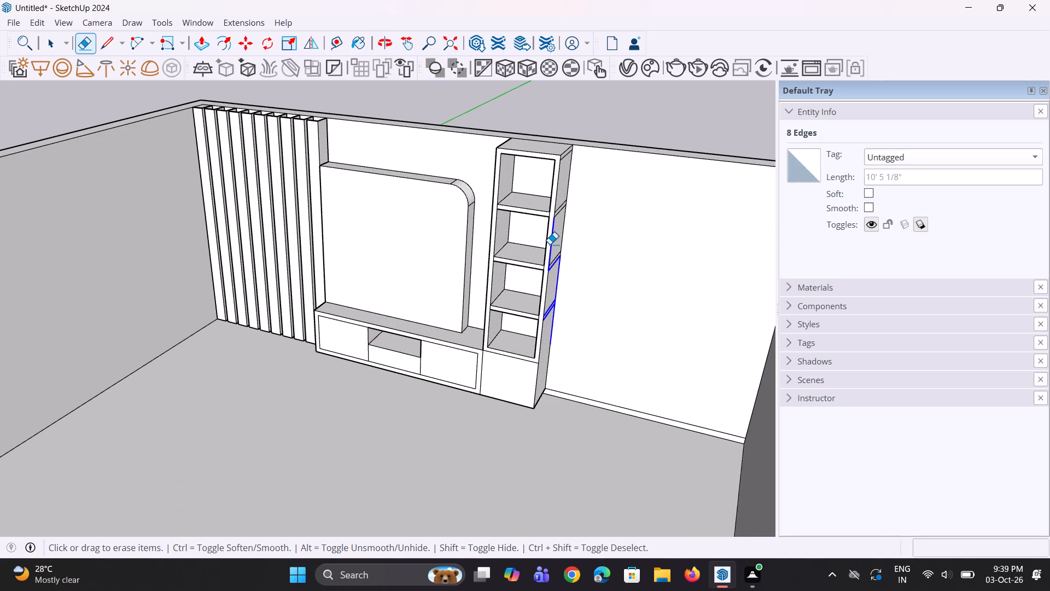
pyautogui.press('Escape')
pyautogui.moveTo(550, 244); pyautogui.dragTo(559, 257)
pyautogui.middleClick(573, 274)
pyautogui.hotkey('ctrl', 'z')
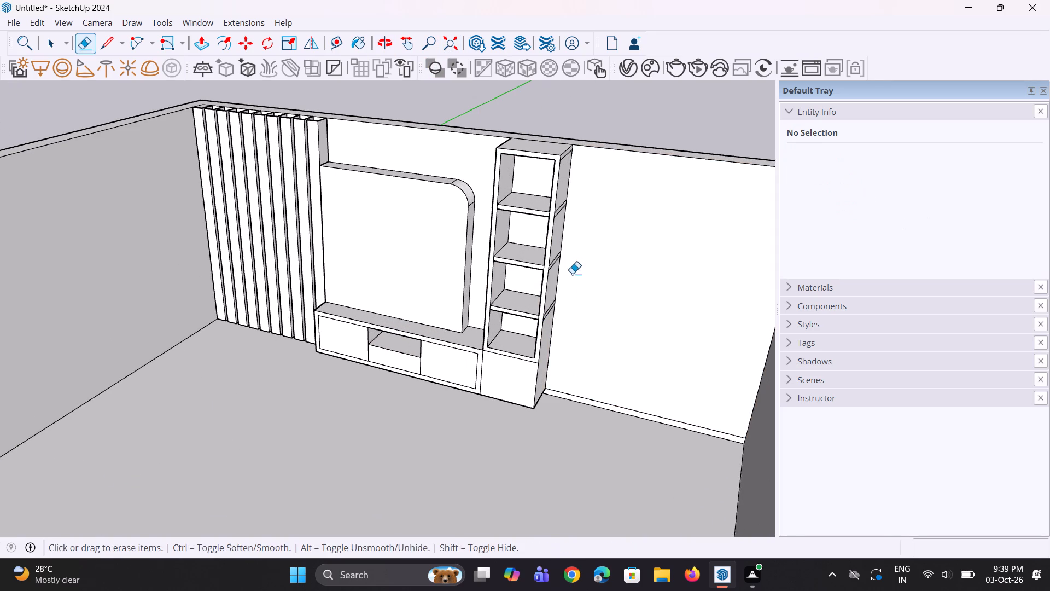
# Erase the shelf seam lines and the line near the top from the shelved column's outer side face.
pyautogui.moveTo(564, 301); pyautogui.dragTo(515, 292, button='middle')
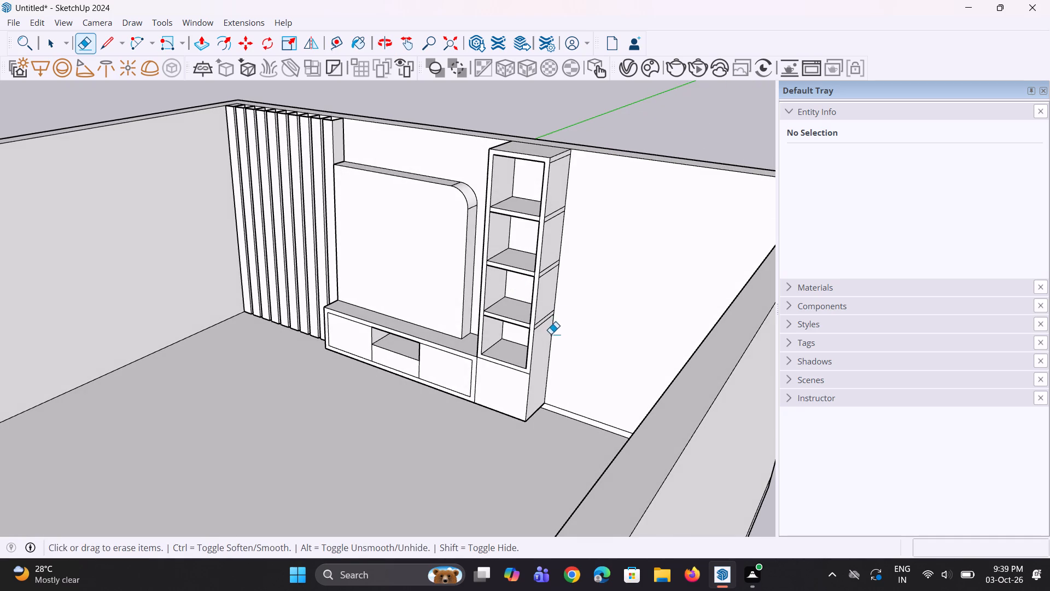
pyautogui.moveTo(548, 334); pyautogui.dragTo(552, 216)
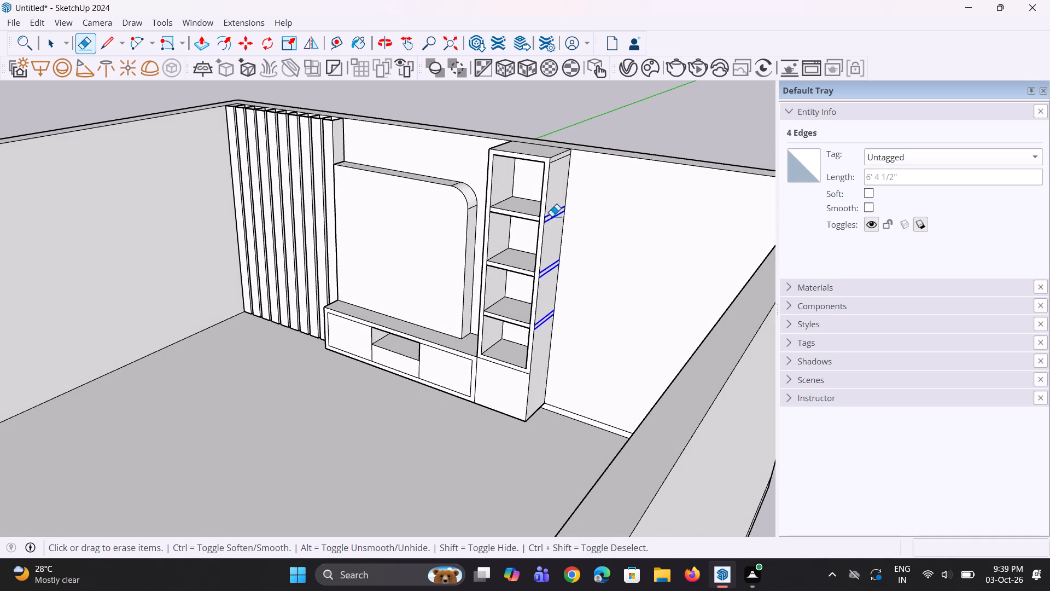
pyautogui.moveTo(552, 216); pyautogui.dragTo(554, 213)
pyautogui.scroll(-4, 540, 270)
pyautogui.moveTo(539, 271); pyautogui.dragTo(605, 264, button='middle')
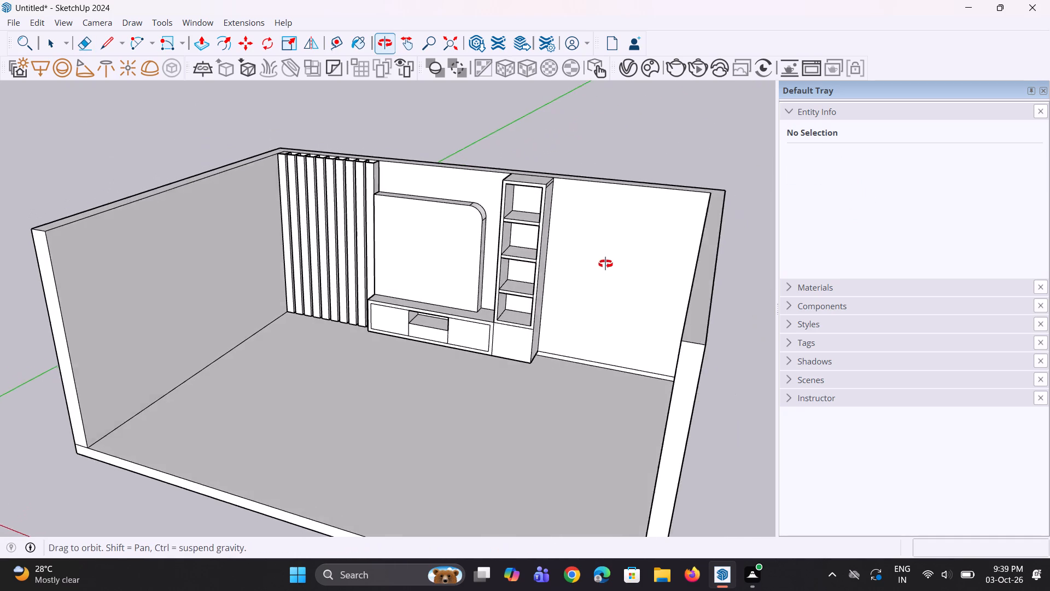
pyautogui.moveTo(605, 264); pyautogui.dragTo(588, 271, button='middle')
pyautogui.scroll(10, 575, 195)
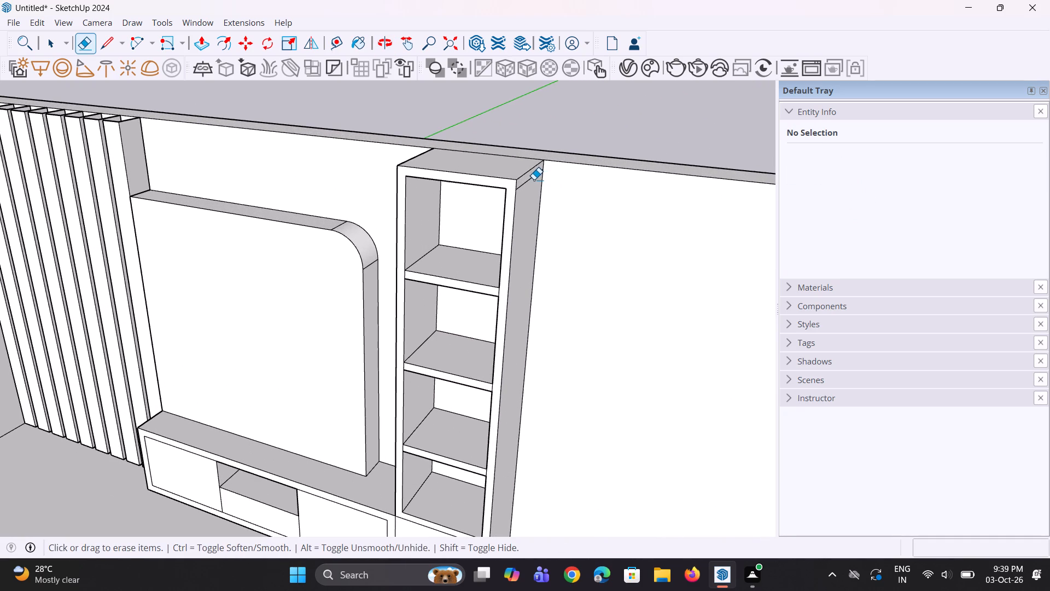
pyautogui.click(533, 179)
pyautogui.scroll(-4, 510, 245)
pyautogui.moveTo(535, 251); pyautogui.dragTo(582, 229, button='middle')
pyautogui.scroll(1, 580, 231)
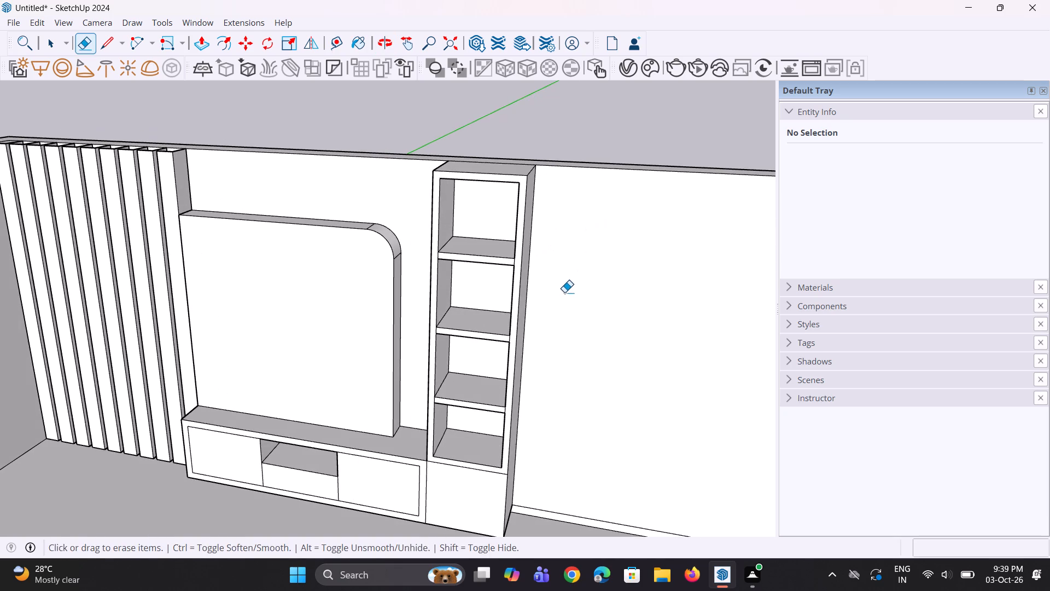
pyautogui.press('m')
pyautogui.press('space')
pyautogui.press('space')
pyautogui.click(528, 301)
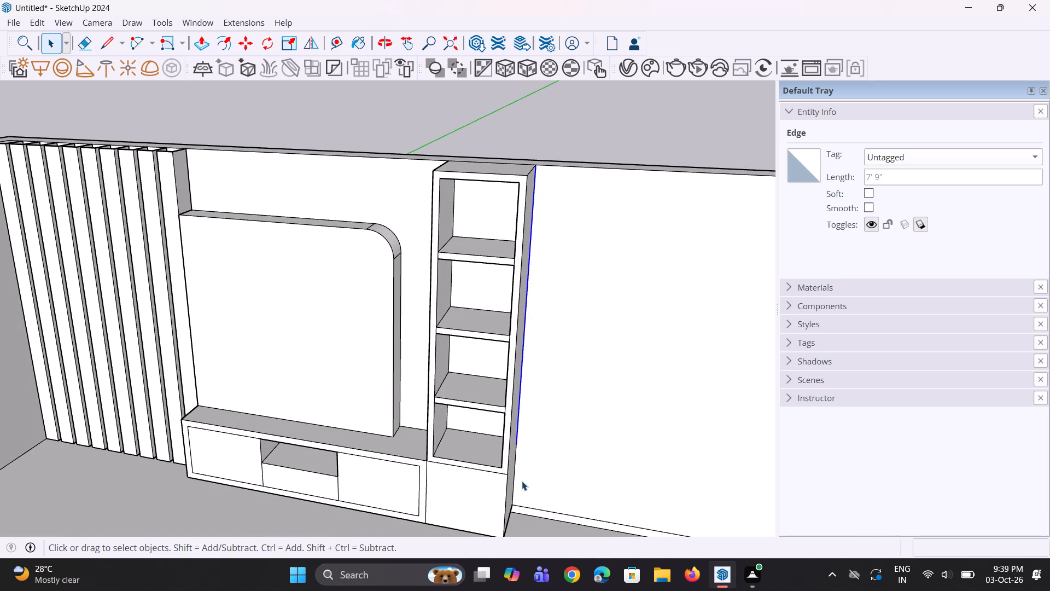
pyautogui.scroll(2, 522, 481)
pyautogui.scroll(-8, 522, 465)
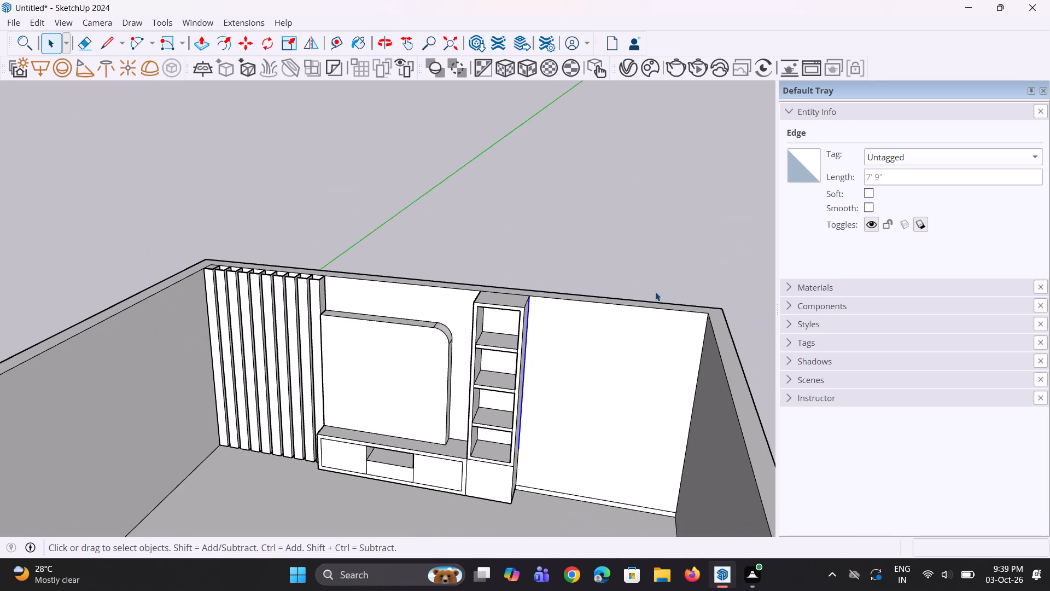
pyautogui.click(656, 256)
# Copy the shelved column's full-height rear outer edge about 10" along the back wall, away from the column.
pyautogui.moveTo(549, 388); pyautogui.dragTo(497, 364, button='middle')
pyautogui.scroll(3, 517, 386)
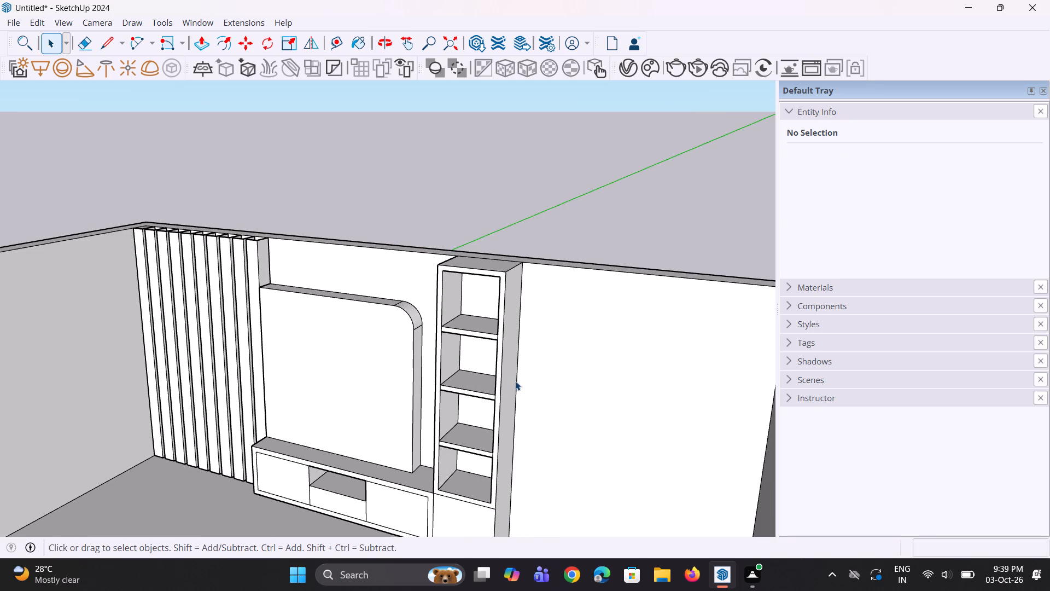
pyautogui.click(517, 378)
pyautogui.keyDown('ctrl'); pyautogui.click(512, 497); pyautogui.keyUp('ctrl')
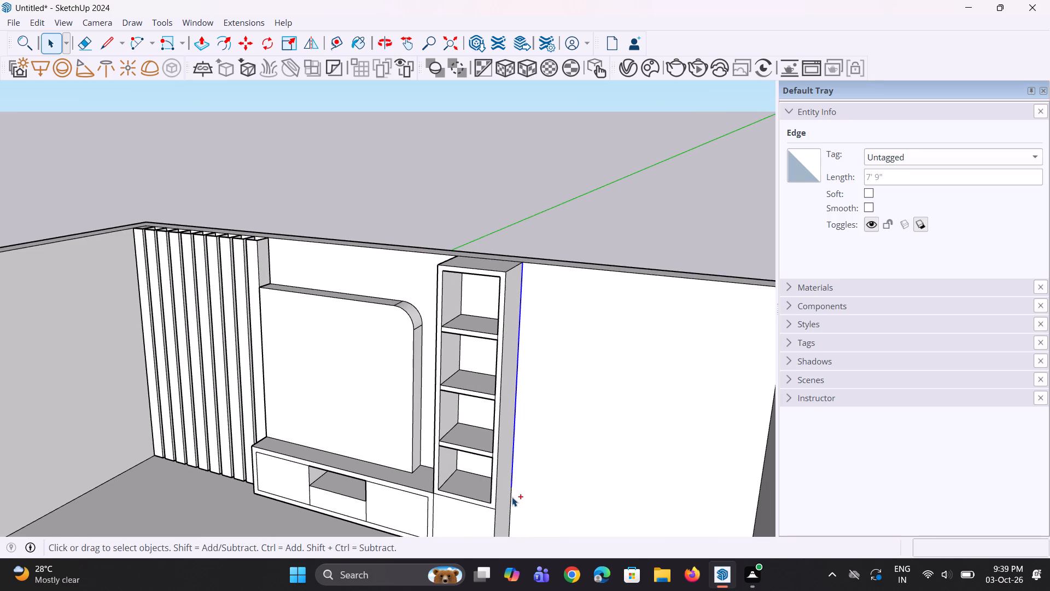
pyautogui.scroll(-5, 533, 405)
pyautogui.moveTo(534, 405); pyautogui.dragTo(549, 399, button='middle')
pyautogui.scroll(4, 515, 491)
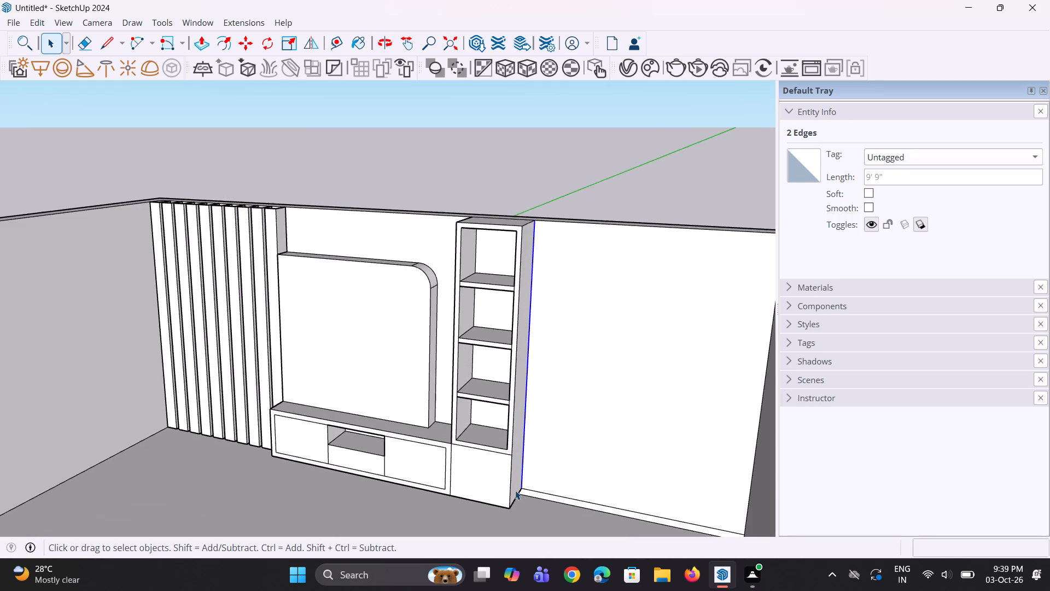
pyautogui.scroll(4, 515, 490)
pyautogui.moveTo(536, 505); pyautogui.dragTo(545, 509, button='middle')
pyautogui.scroll(1, 546, 507)
pyautogui.scroll(-5, 535, 470)
pyautogui.press('m')
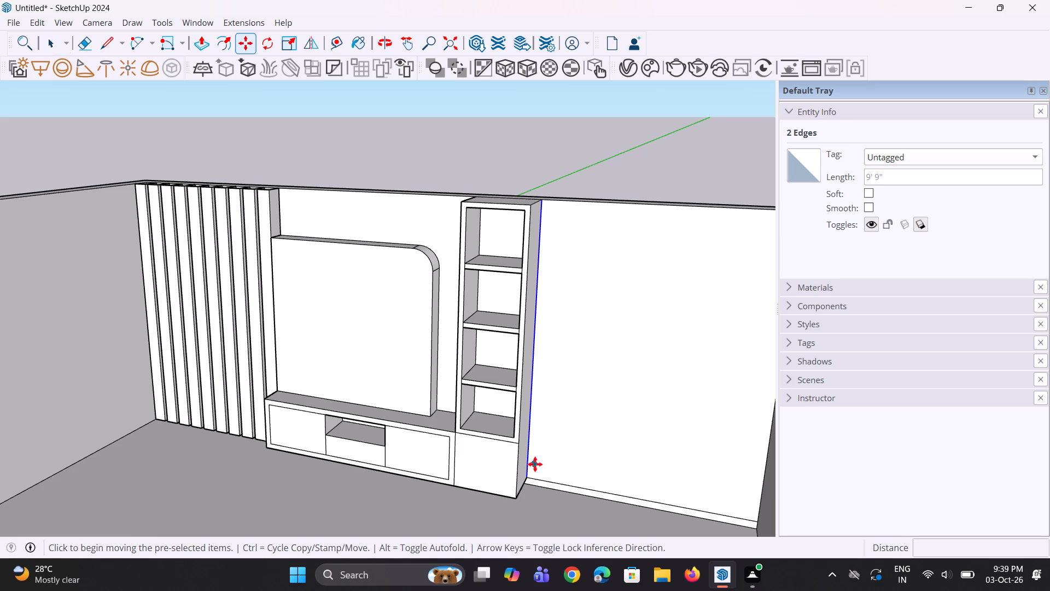
pyautogui.click(545, 203)
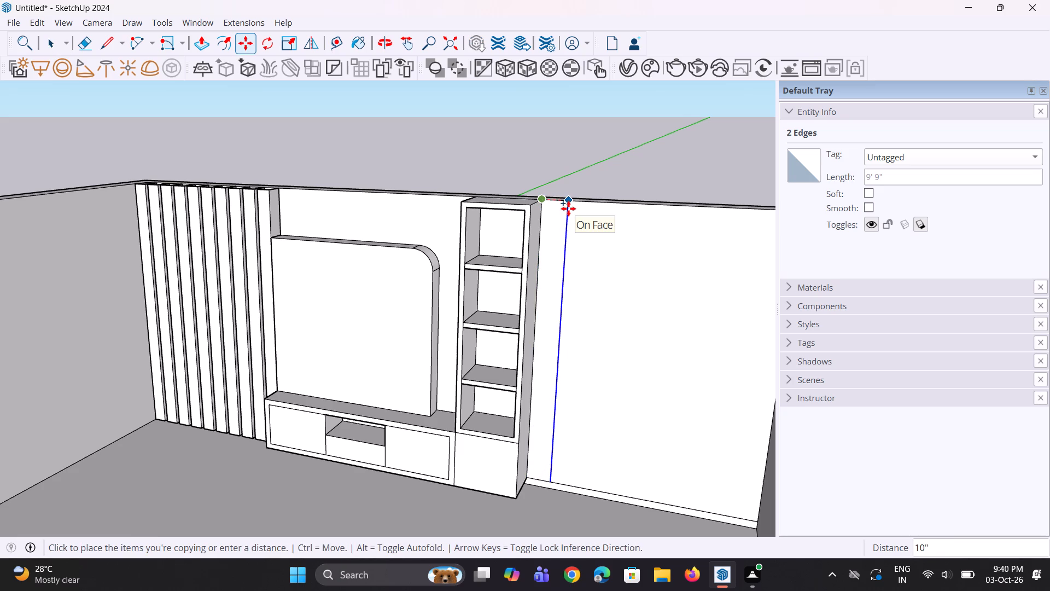
pyautogui.click(568, 208)
# Thicken the back wall by pulling its exterior face 2' 8 11/16" outward with Push/Pull.
pyautogui.moveTo(563, 301); pyautogui.dragTo(573, 280, button='middle')
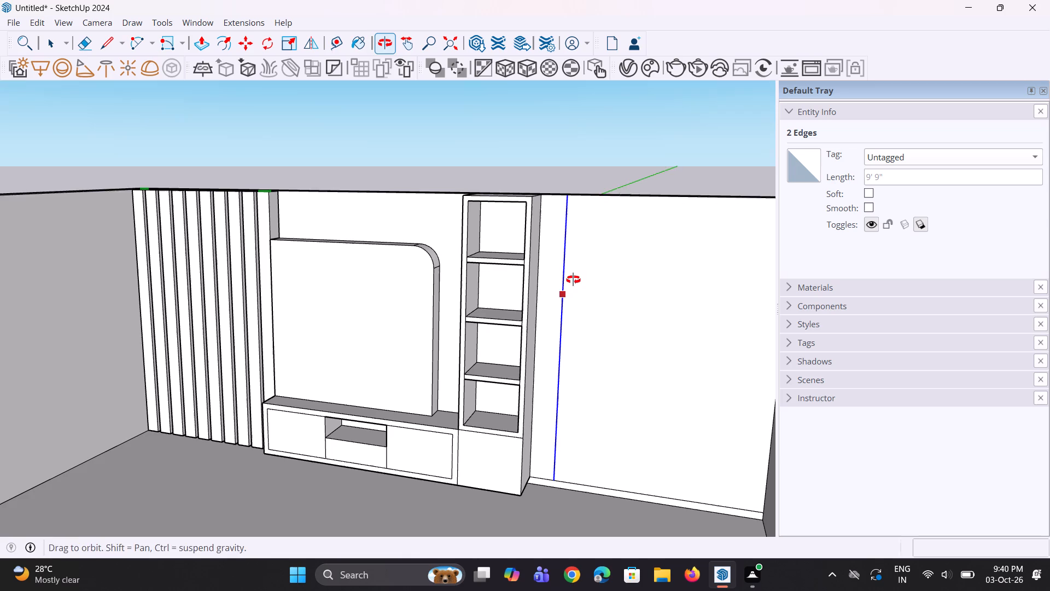
pyautogui.moveTo(573, 280); pyautogui.dragTo(573, 279, button='middle')
pyautogui.scroll(-3, 536, 298)
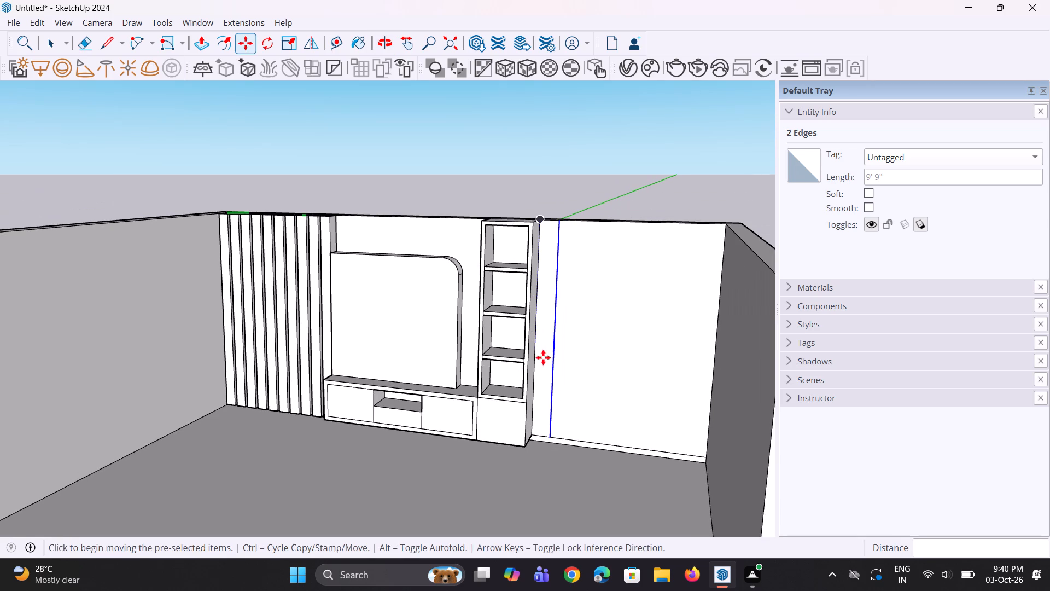
pyautogui.press('p')
pyautogui.click(547, 344)
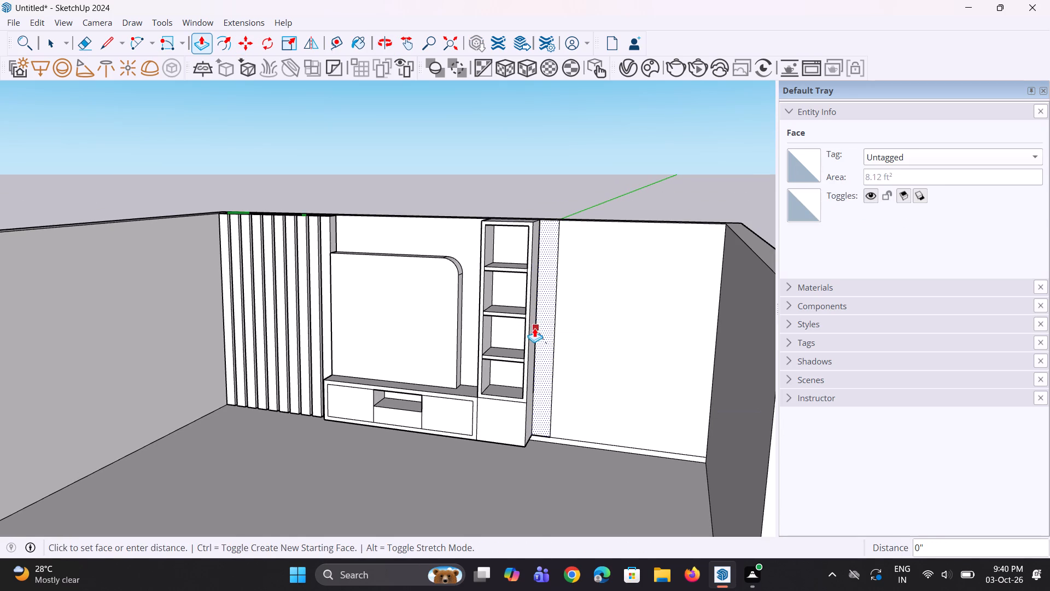
pyautogui.press('Escape')
pyautogui.scroll(-4, 516, 346)
pyautogui.moveTo(621, 357); pyautogui.dragTo(488, 403, button='middle')
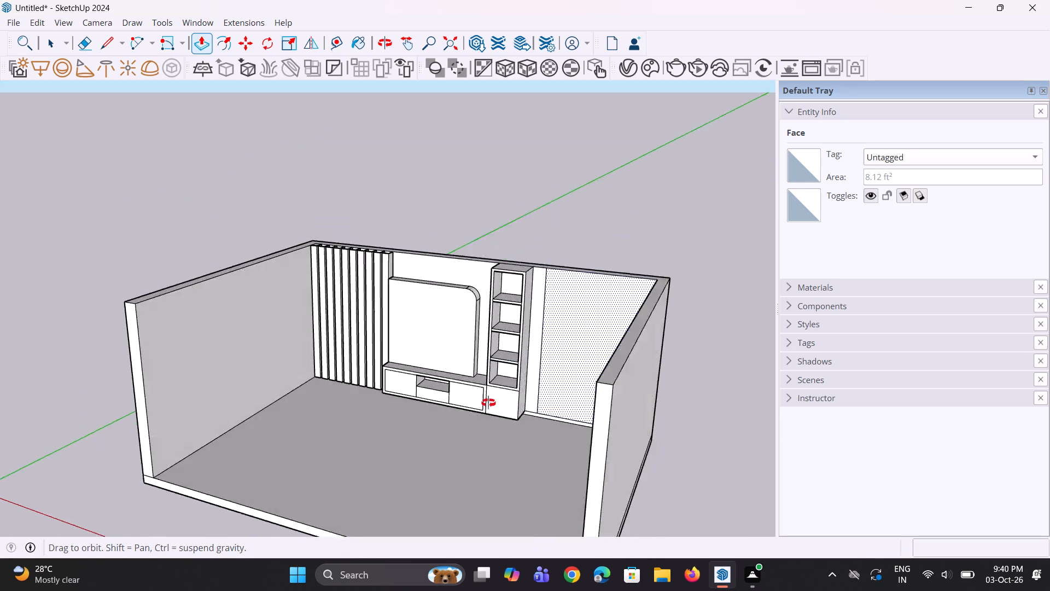
pyautogui.moveTo(488, 403); pyautogui.dragTo(284, 407, button='middle')
pyautogui.scroll(3, 464, 419)
pyautogui.moveTo(445, 393); pyautogui.dragTo(333, 395, button='middle')
pyautogui.scroll(-5, 369, 352)
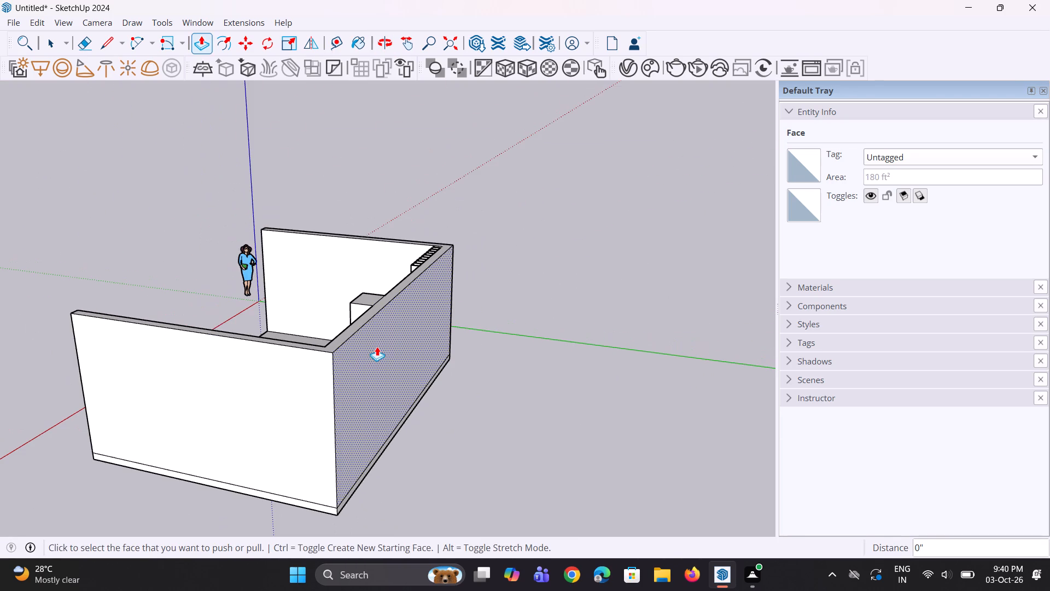
pyautogui.click(383, 349)
pyautogui.click(419, 379)
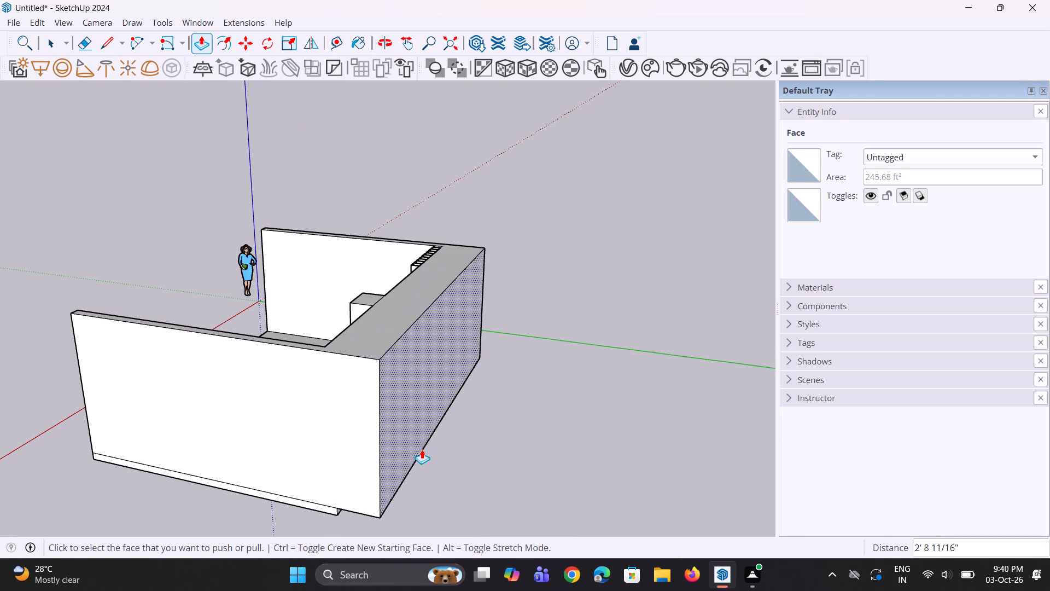
# Extend the floor slab's rear edge 2' 8 11/16" until it aligns with the thickened back wall's exterior face.
pyautogui.moveTo(422, 449); pyautogui.dragTo(427, 339, button='middle')
pyautogui.click(347, 433)
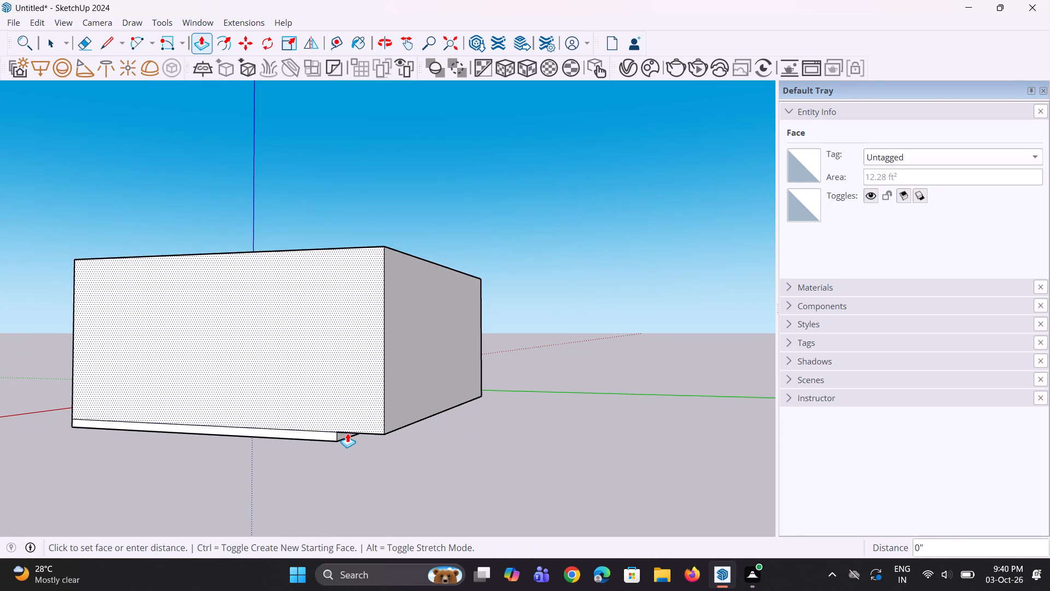
pyautogui.press('Escape')
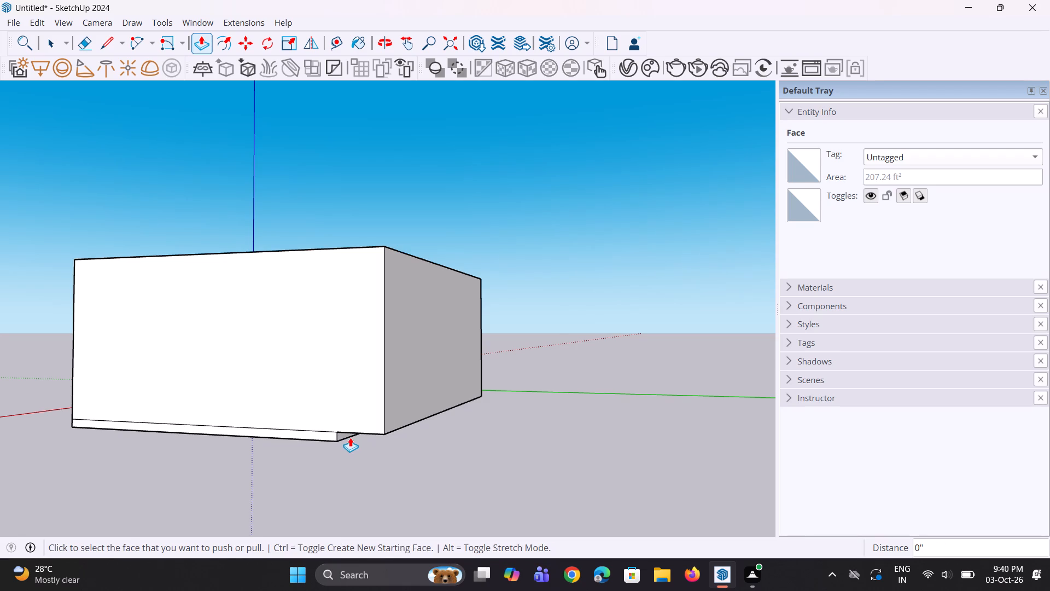
pyautogui.click(346, 436)
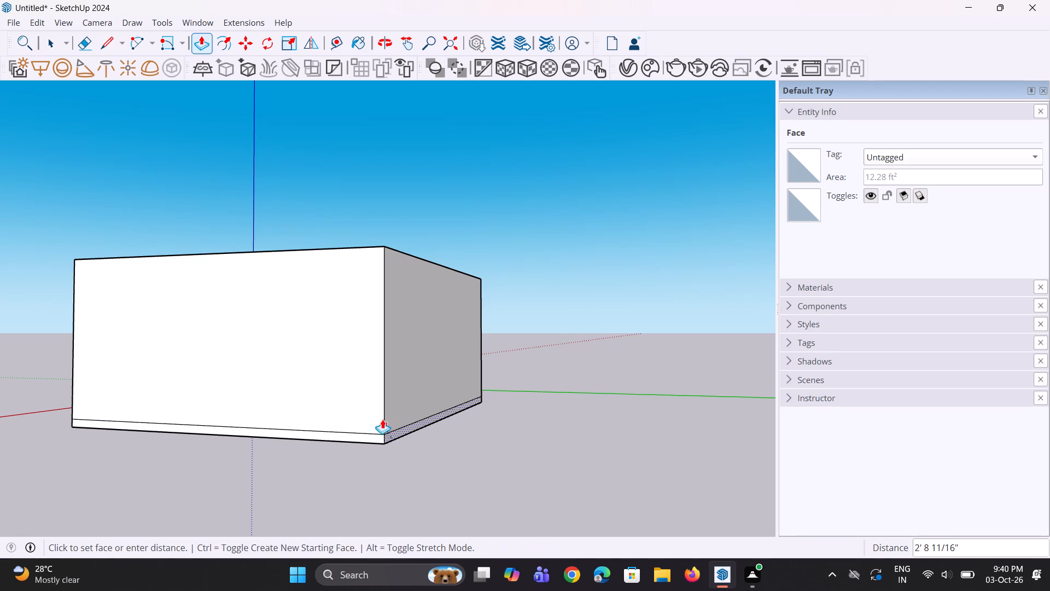
pyautogui.click(383, 415)
# Recess the wide back-wall section between the narrow strip and the side wall by 2' 5 3/8".
pyautogui.scroll(-5, 380, 389)
pyautogui.moveTo(342, 386); pyautogui.dragTo(737, 455, button='middle')
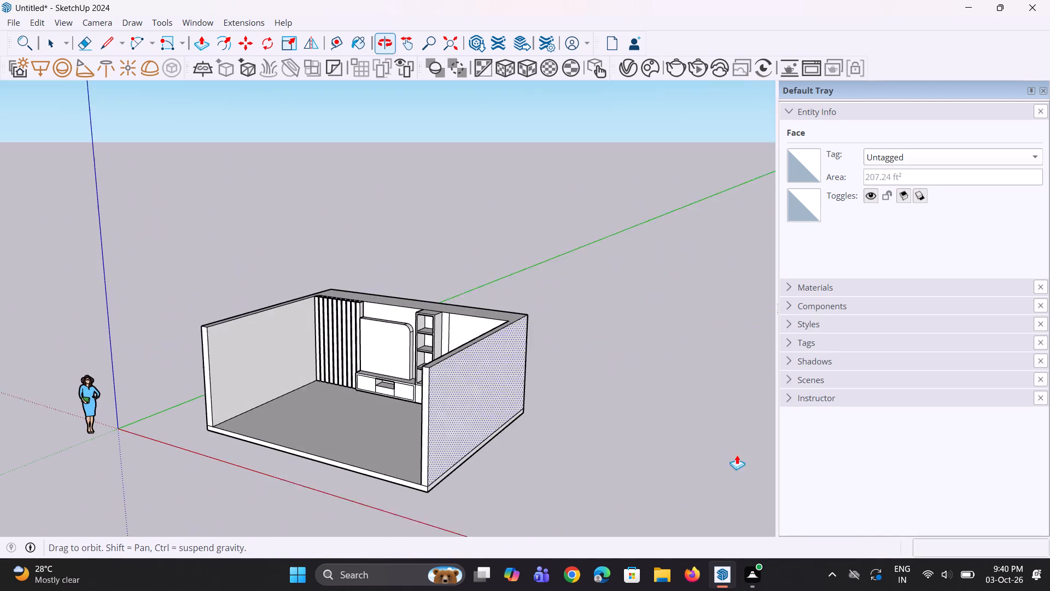
pyautogui.moveTo(737, 455); pyautogui.dragTo(737, 456, button='middle')
pyautogui.moveTo(704, 453); pyautogui.dragTo(740, 520, button='middle')
pyautogui.scroll(2, 411, 403)
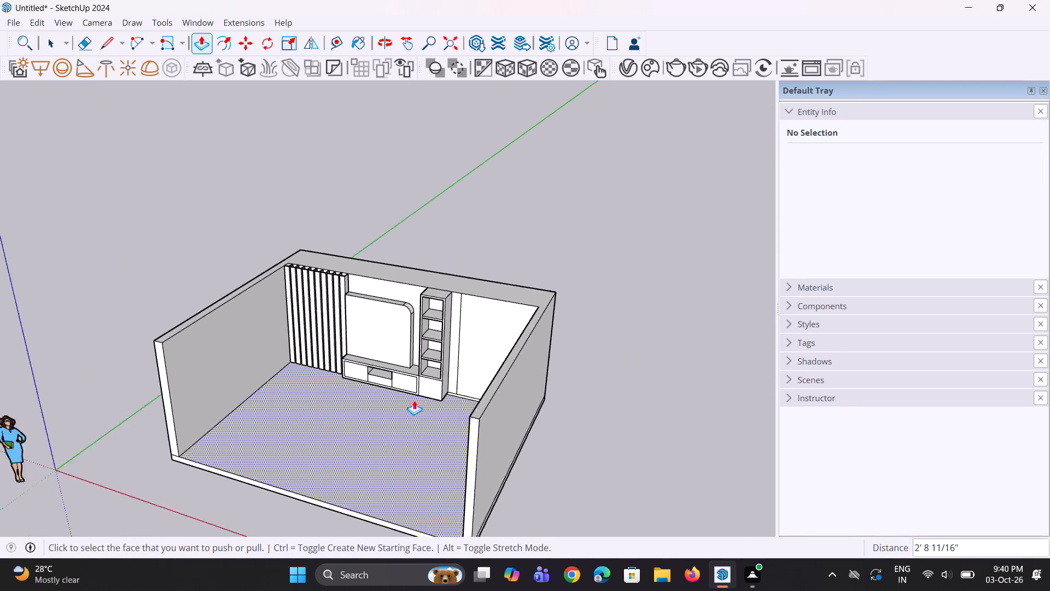
pyautogui.scroll(6, 414, 400)
pyautogui.moveTo(477, 395); pyautogui.dragTo(505, 390, button='middle')
pyautogui.scroll(2, 500, 361)
pyautogui.moveTo(500, 361); pyautogui.dragTo(491, 364, button='middle')
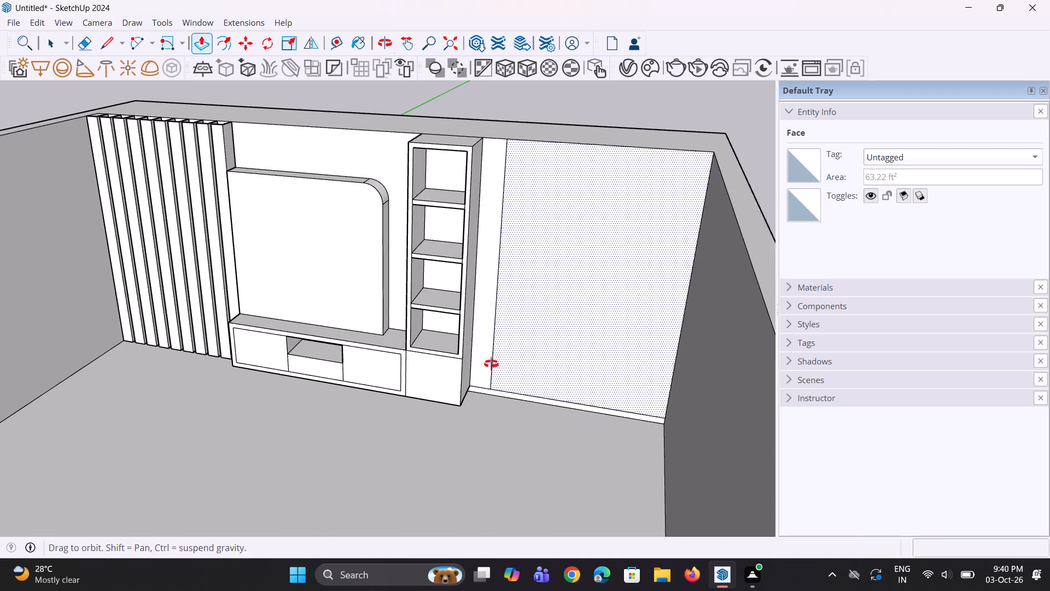
pyautogui.moveTo(491, 364); pyautogui.dragTo(468, 372, button='middle')
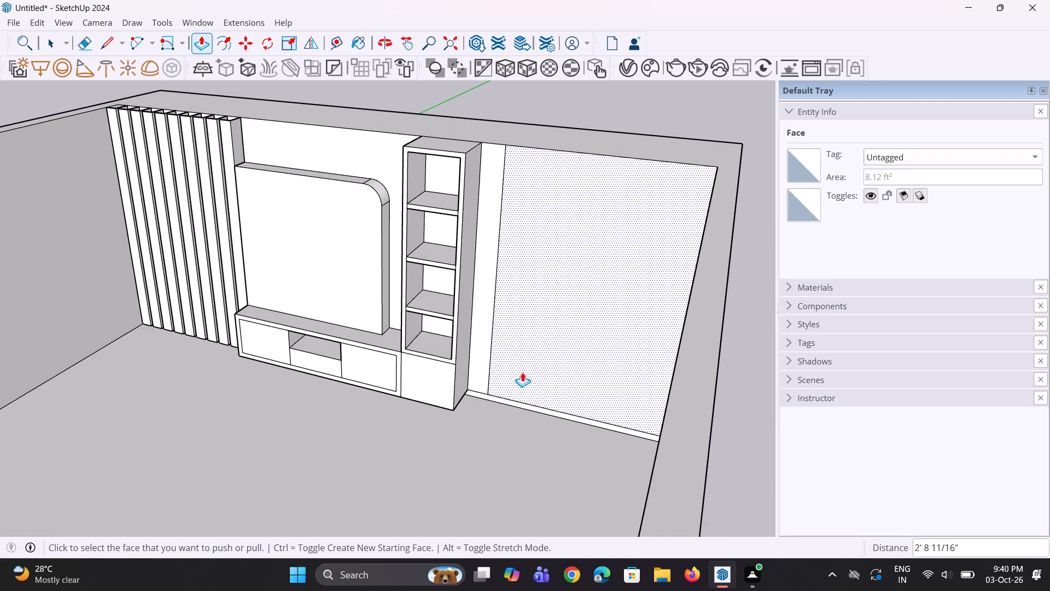
pyautogui.click(522, 372)
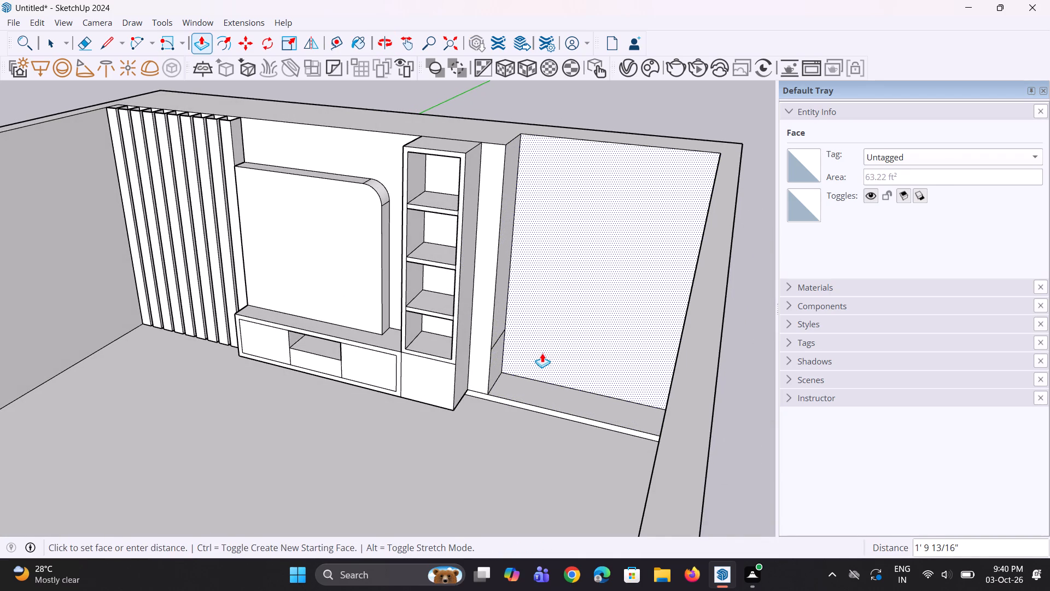
pyautogui.click(544, 346)
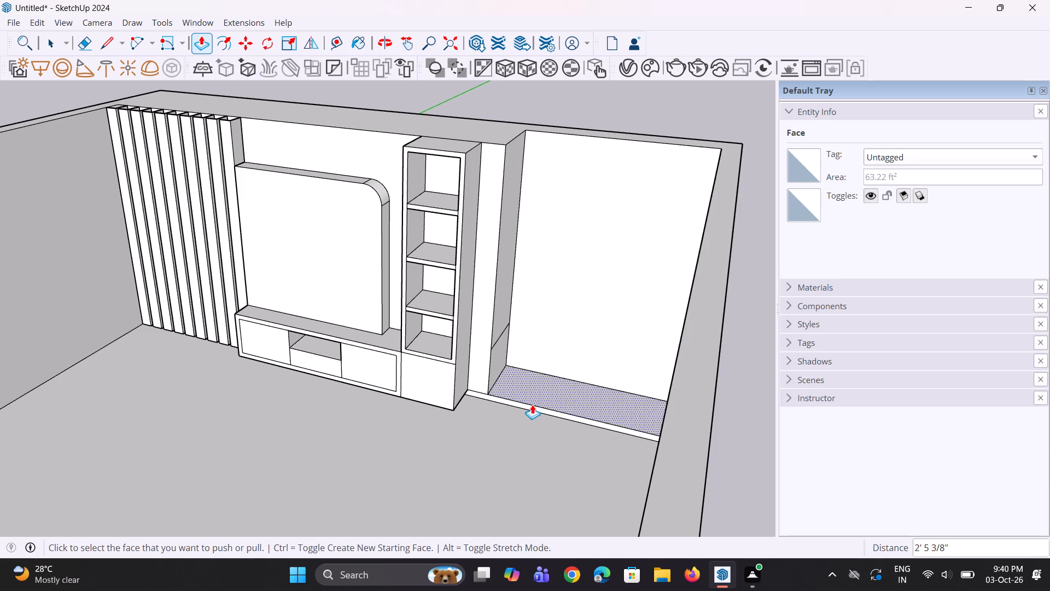
# Push the low strip beneath the recessed wall section back 2' 5 3/8", level with the recess's rear face.
pyautogui.click(533, 409)
pyautogui.click(561, 369)
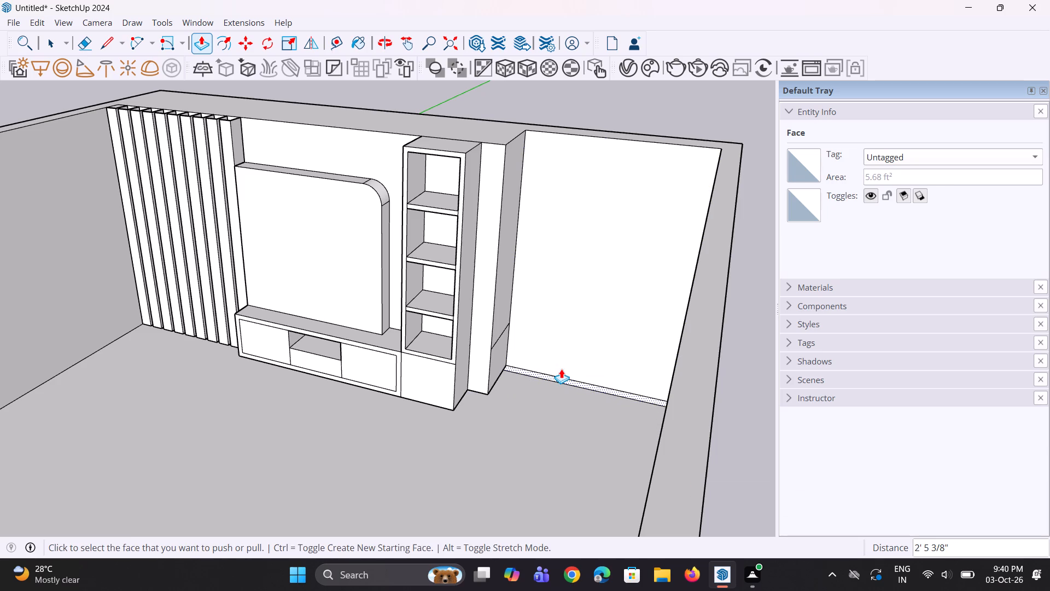
# Pull the narrow back-wall strip beside the shelved column 6 3/8" forward into the room.
pyautogui.click(483, 362)
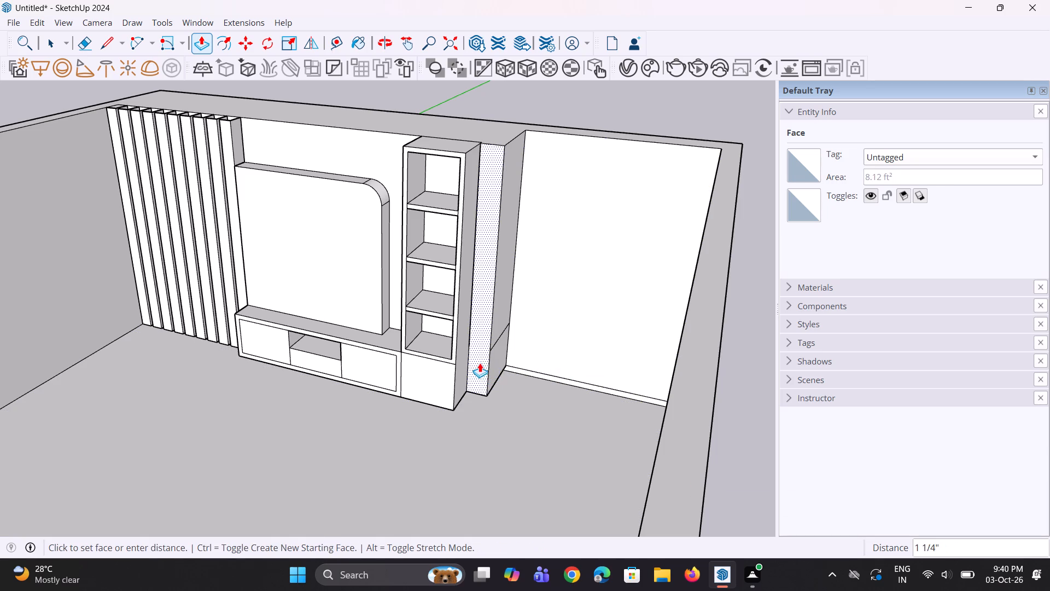
pyautogui.click(475, 366)
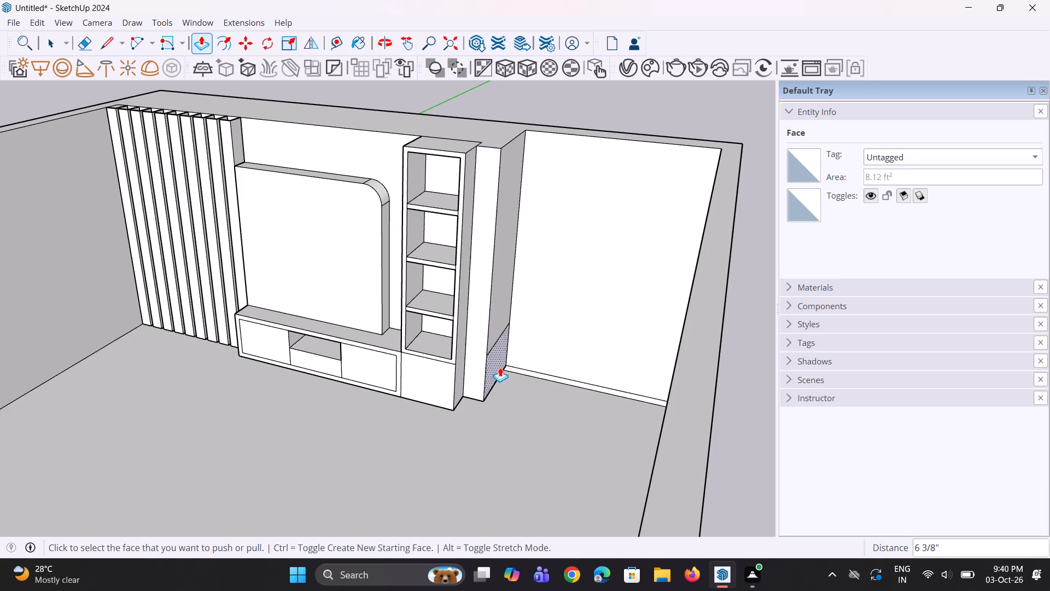
# Erase the leftover seam lines near the floor on the projecting strip's side face and along the recess's rear wall.
pyautogui.moveTo(511, 369); pyautogui.dragTo(470, 356, button='middle')
pyautogui.scroll(2, 470, 354)
pyautogui.press('e')
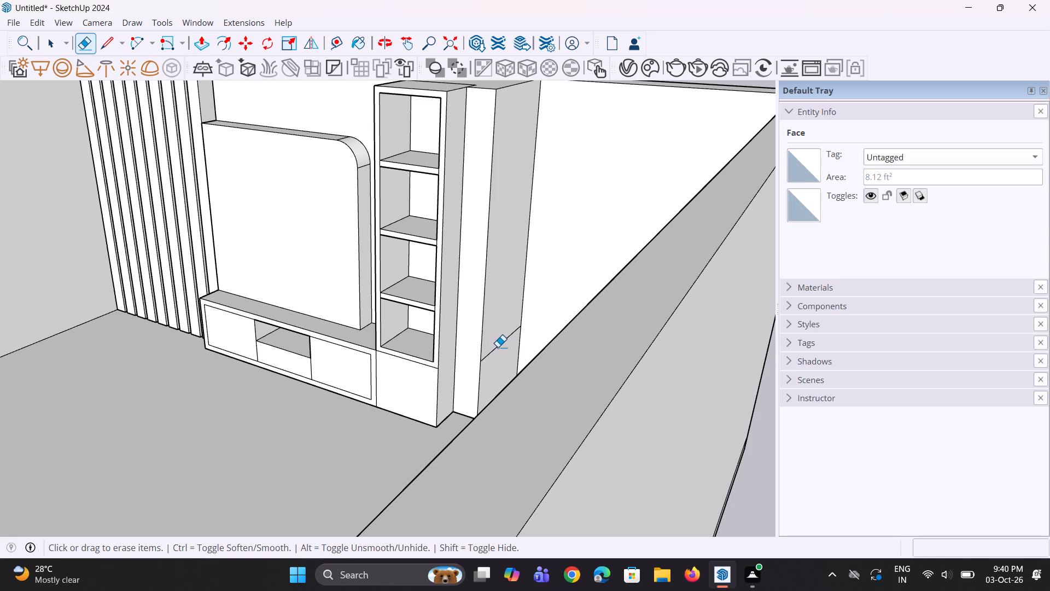
pyautogui.click(499, 348)
pyautogui.scroll(-4, 506, 352)
pyautogui.moveTo(491, 376); pyautogui.dragTo(632, 414, button='middle')
pyautogui.scroll(2, 540, 357)
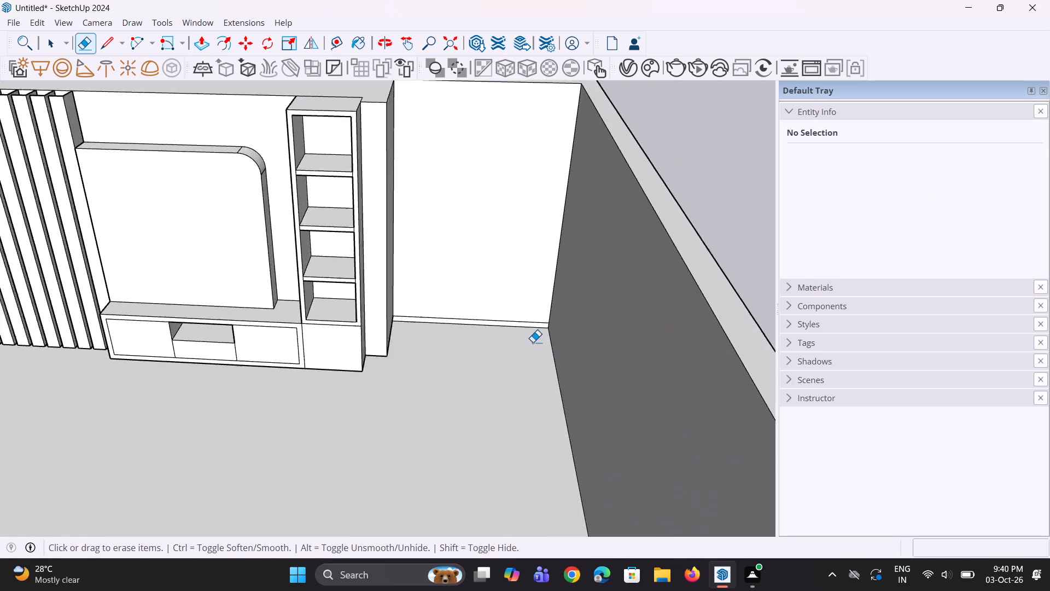
pyautogui.scroll(7, 533, 342)
pyautogui.click(535, 314)
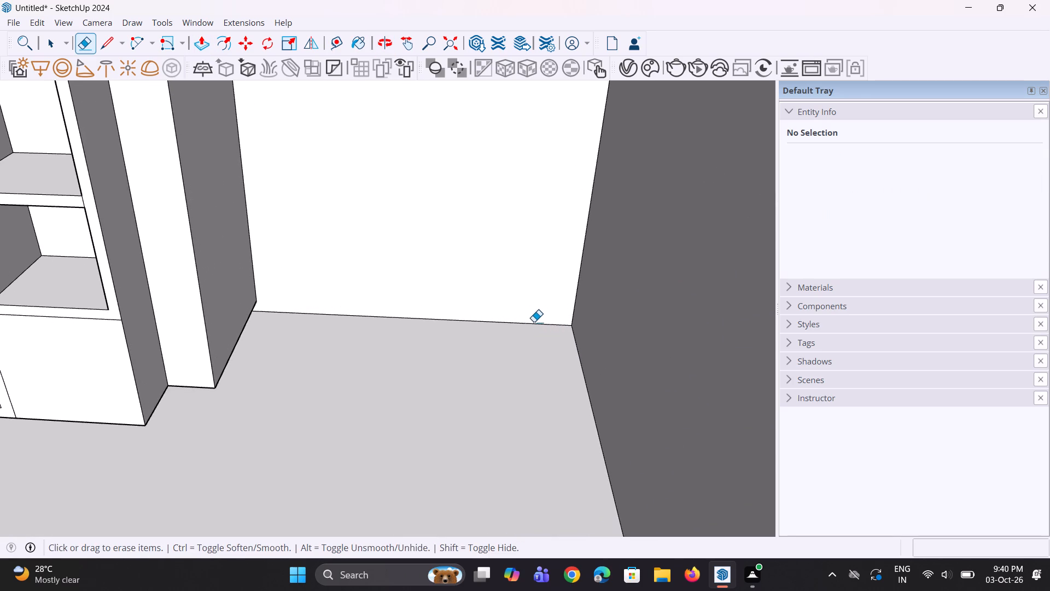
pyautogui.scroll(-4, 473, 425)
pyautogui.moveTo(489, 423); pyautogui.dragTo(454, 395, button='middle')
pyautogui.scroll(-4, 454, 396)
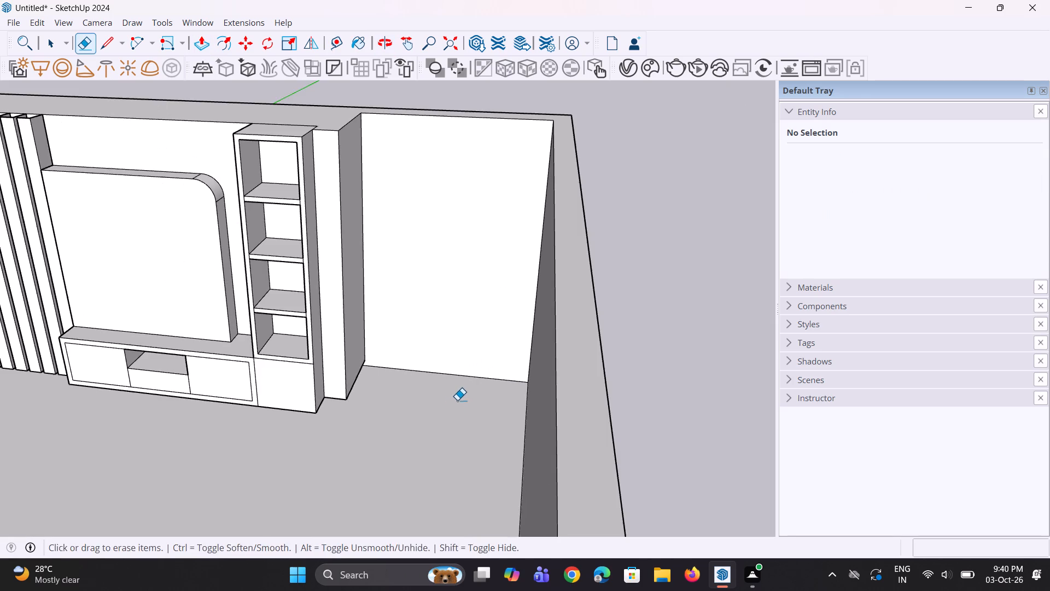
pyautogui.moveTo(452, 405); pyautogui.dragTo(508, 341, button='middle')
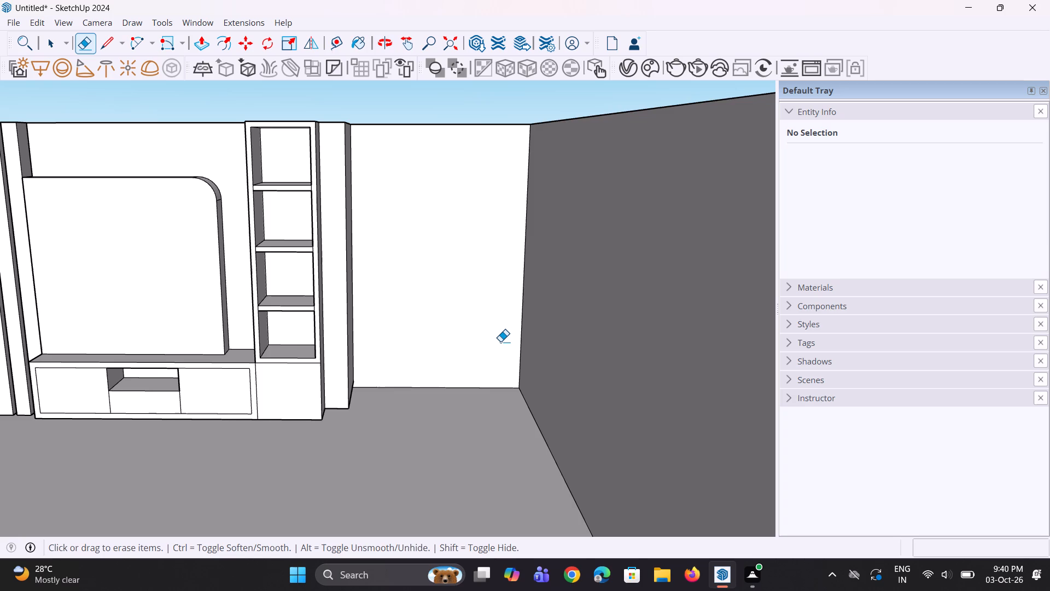
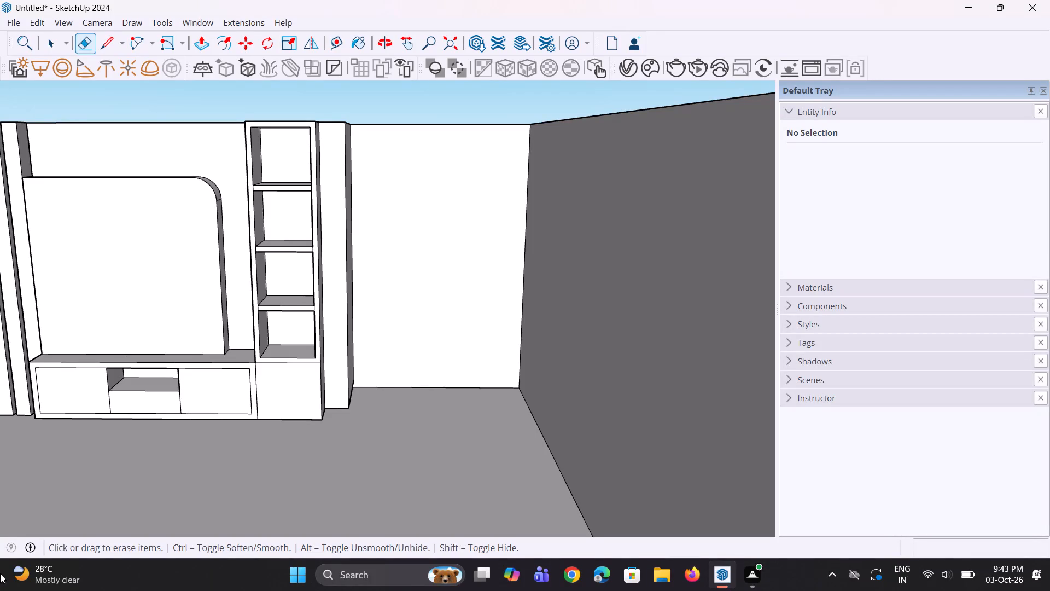
# Place a vertical guide on the recess's rear wall, 3" from its corner with the projecting strip.
pyautogui.scroll(-3, 0, 573)
pyautogui.scroll(1, 0, 573)
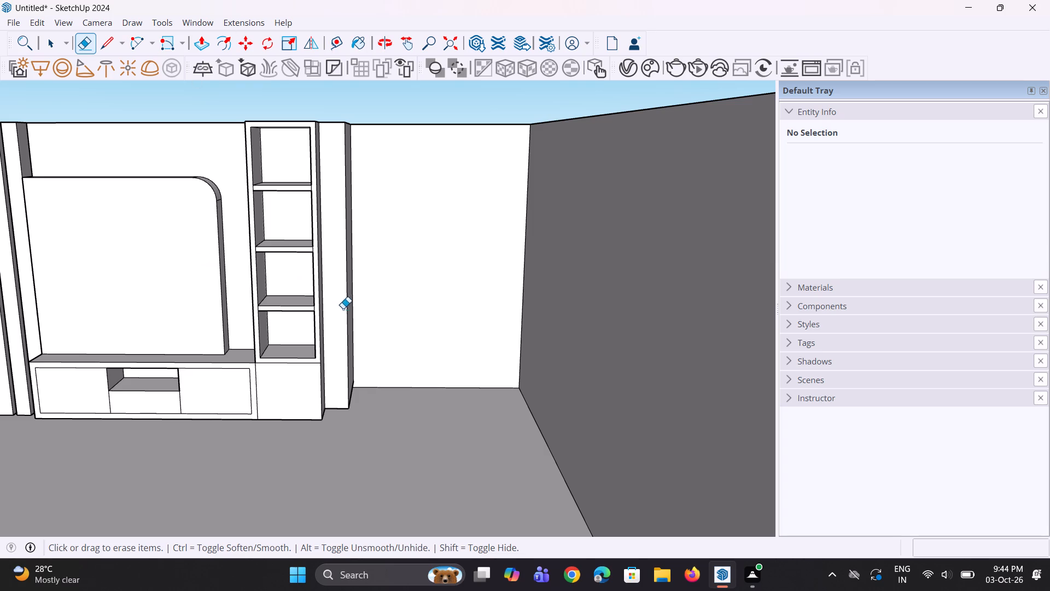
pyautogui.scroll(-4, 327, 337)
pyautogui.moveTo(329, 342); pyautogui.dragTo(371, 340, button='middle')
pyautogui.scroll(3, 380, 391)
pyautogui.moveTo(365, 375); pyautogui.dragTo(339, 363, button='middle')
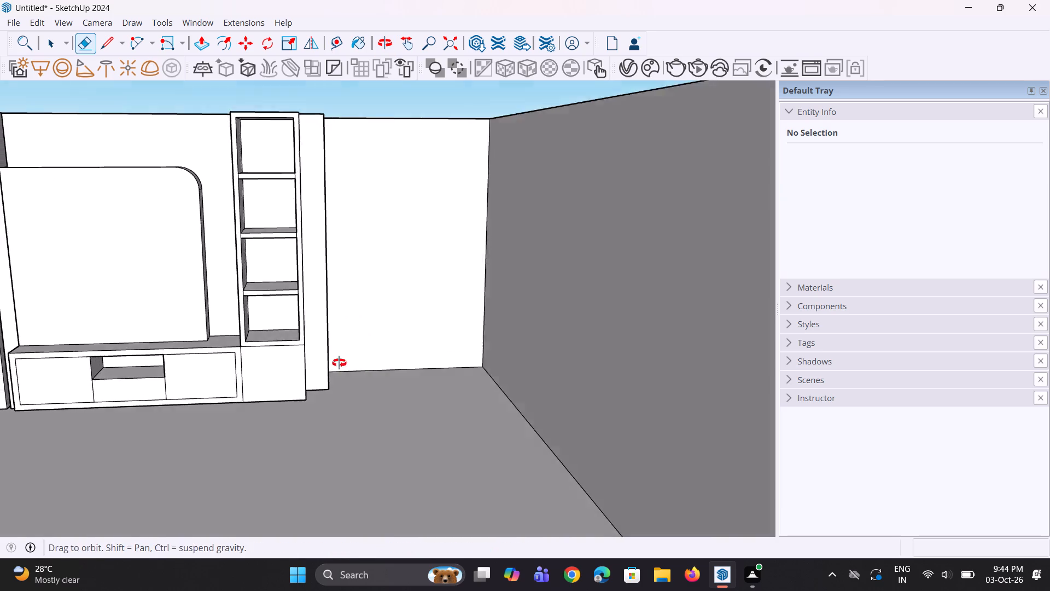
pyautogui.moveTo(339, 363); pyautogui.dragTo(330, 362, button='middle')
pyautogui.scroll(2, 336, 355)
pyautogui.press('space')
pyautogui.press('space')
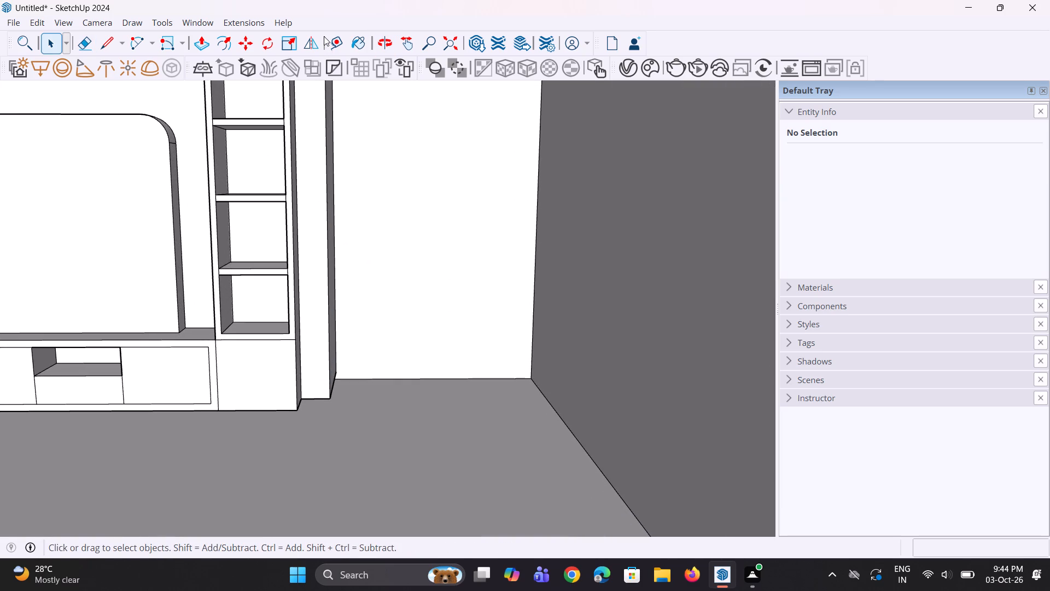
pyautogui.click(328, 46)
pyautogui.click(336, 282)
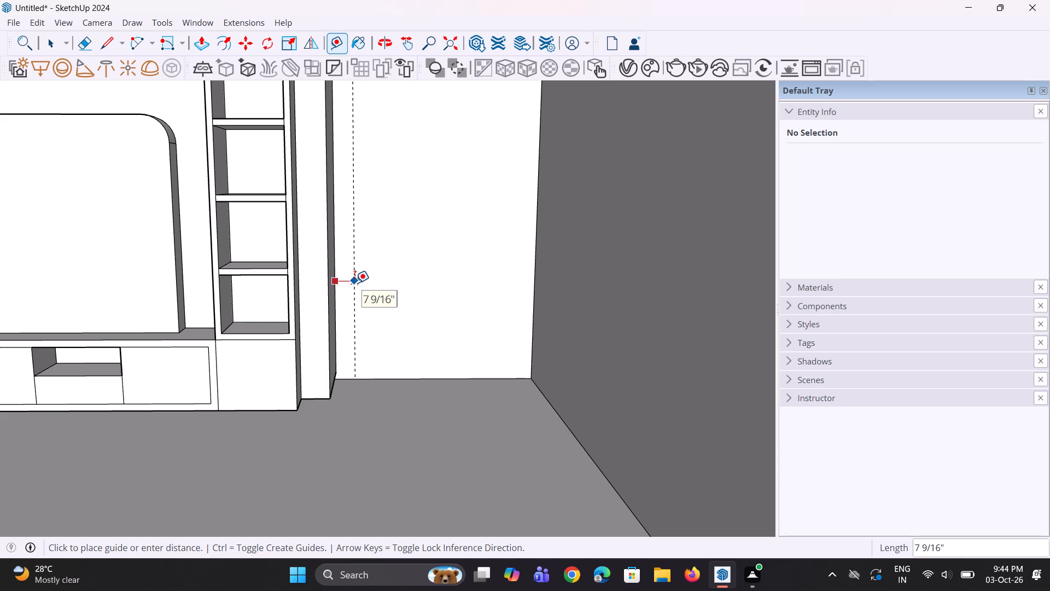
pyautogui.write('3"')
pyautogui.press('Return')
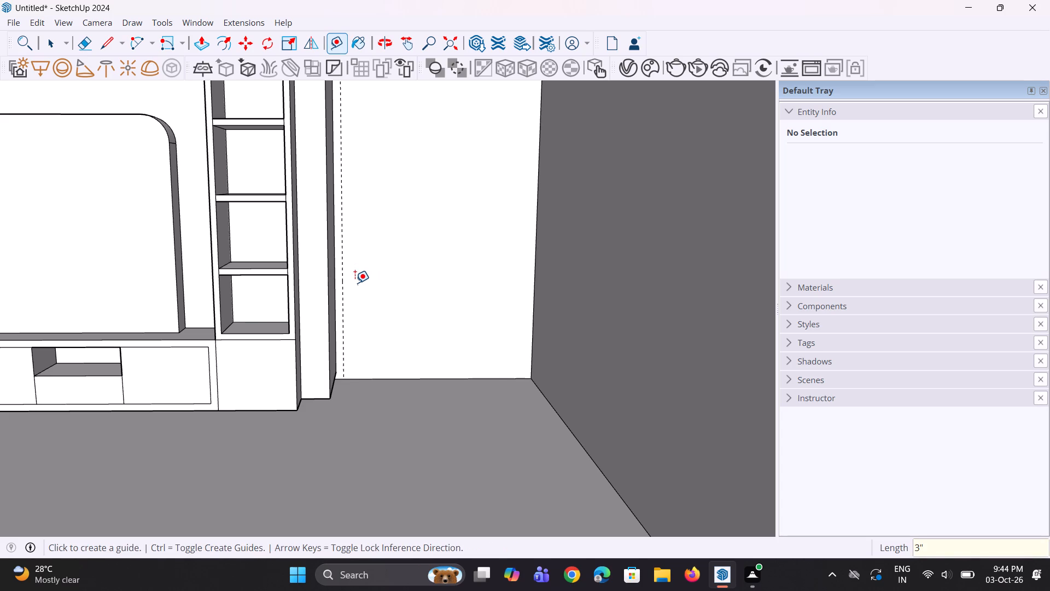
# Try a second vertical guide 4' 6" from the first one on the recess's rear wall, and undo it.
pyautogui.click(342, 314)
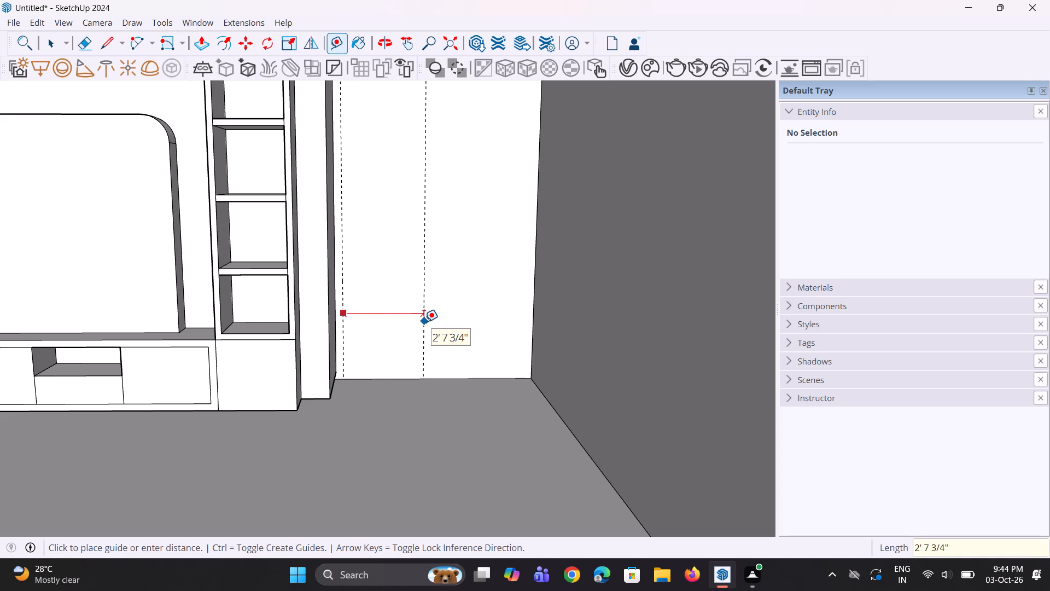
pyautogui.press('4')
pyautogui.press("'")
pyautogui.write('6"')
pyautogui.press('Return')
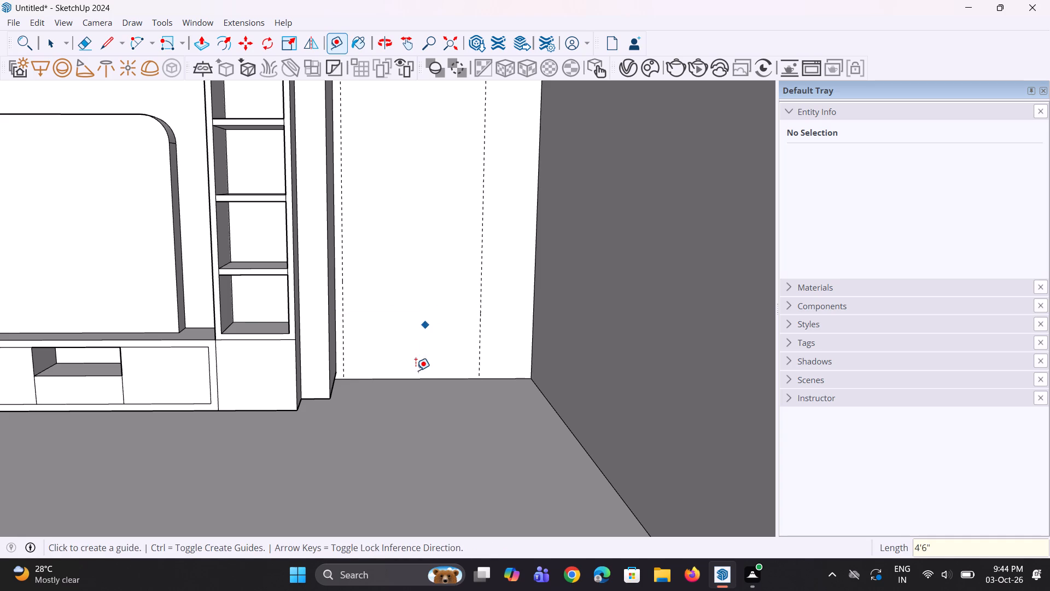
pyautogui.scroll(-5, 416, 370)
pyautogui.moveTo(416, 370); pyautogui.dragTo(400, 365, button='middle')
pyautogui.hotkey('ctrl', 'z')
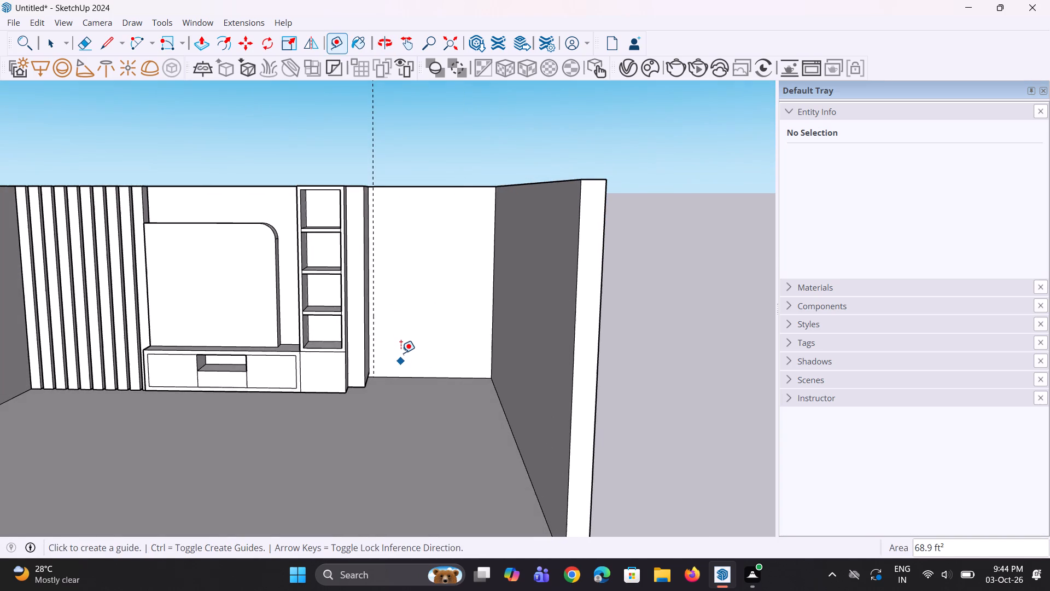
# Place a second vertical guide on the recess's rear wall, 4' from the guide beside the projecting strip.
pyautogui.click(374, 290)
pyautogui.write("4'")
pyautogui.press('Return')
# Place a horizontal guide on the recess's rear wall, 7' 6" above the floor edge.
pyautogui.moveTo(418, 366); pyautogui.dragTo(446, 368, button='middle')
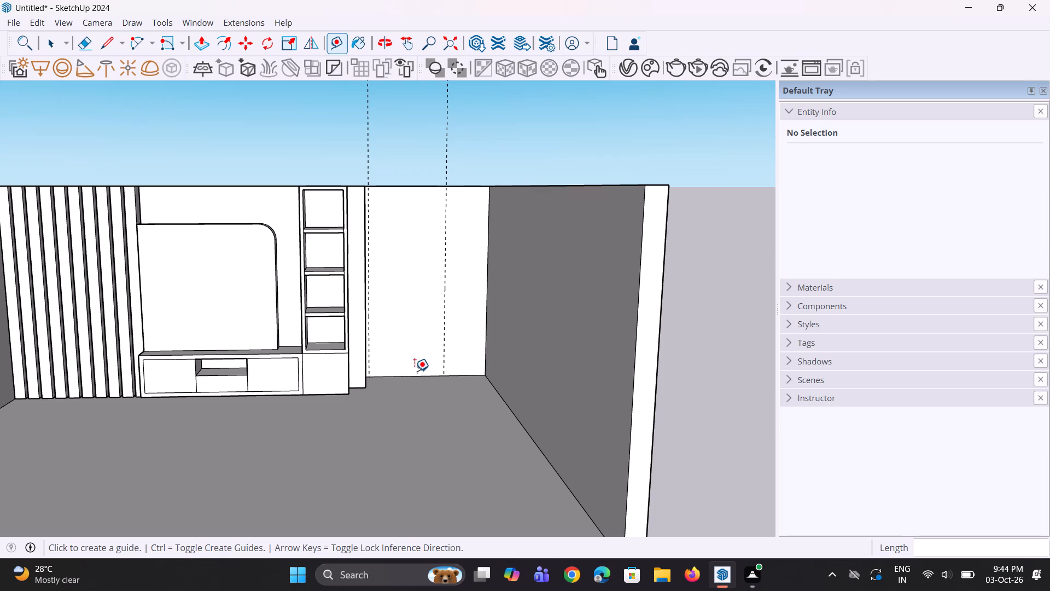
pyautogui.click(408, 379)
pyautogui.press('7')
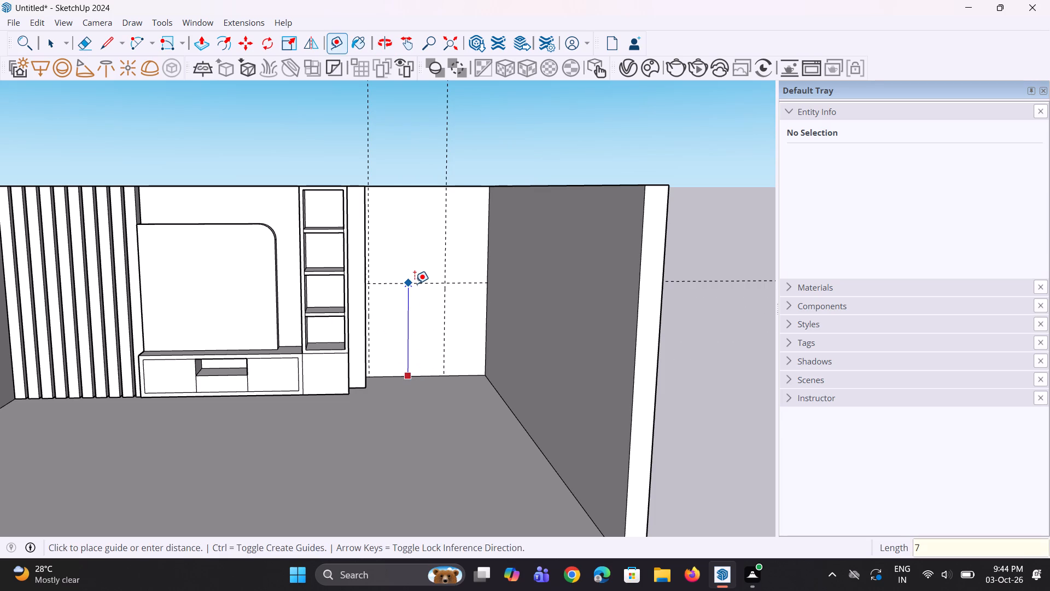
pyautogui.press("'")
pyautogui.write('6"')
pyautogui.press('Return')
pyautogui.moveTo(426, 316); pyautogui.dragTo(416, 306, button='middle')
pyautogui.press('space')
pyautogui.press('space')
pyautogui.moveTo(414, 318); pyautogui.dragTo(484, 329, button='middle')
pyautogui.scroll(1, 468, 299)
pyautogui.scroll(-3, 465, 319)
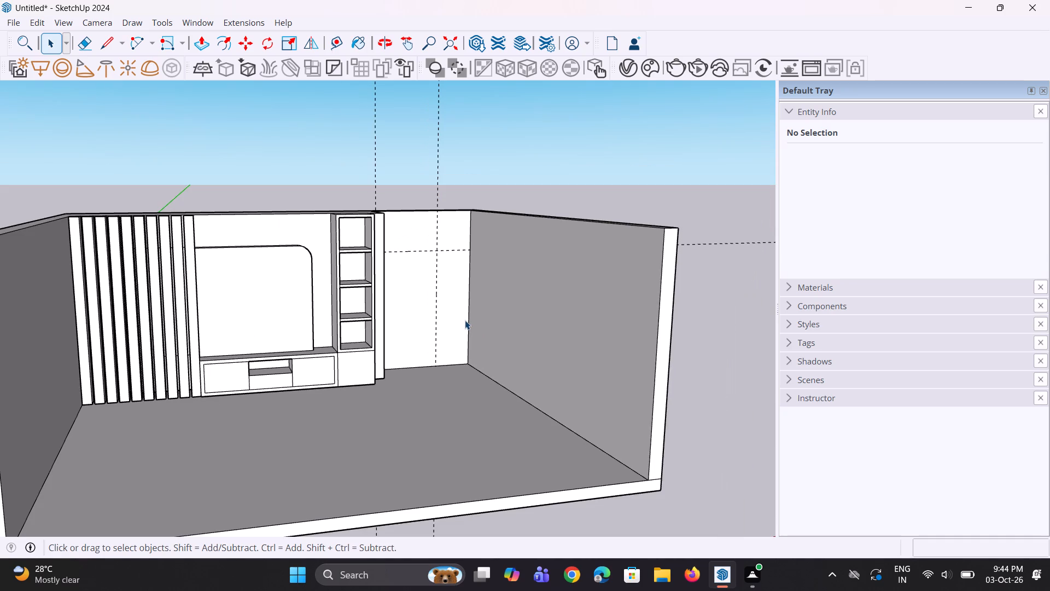
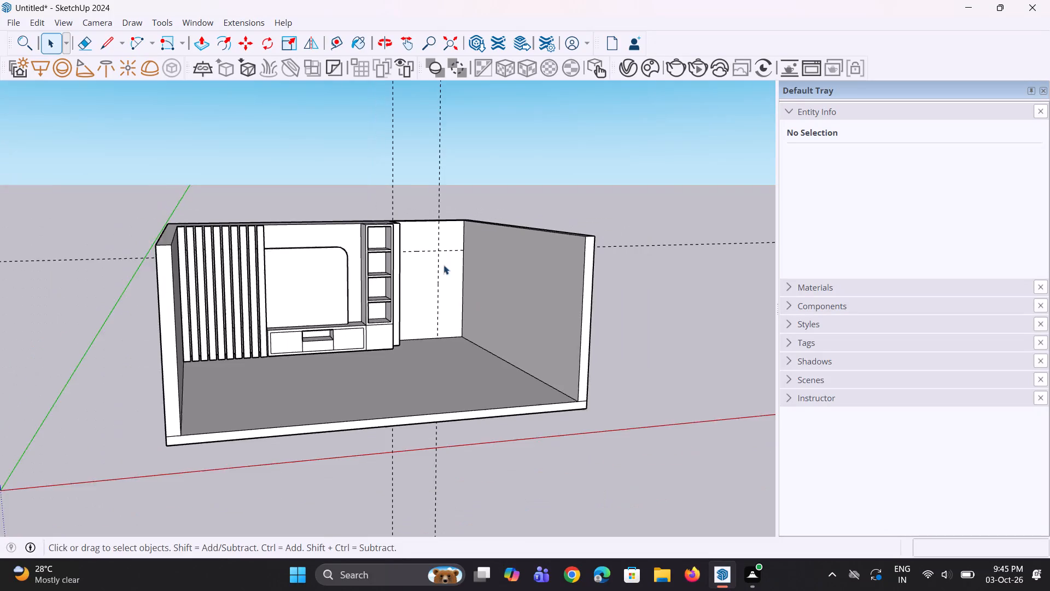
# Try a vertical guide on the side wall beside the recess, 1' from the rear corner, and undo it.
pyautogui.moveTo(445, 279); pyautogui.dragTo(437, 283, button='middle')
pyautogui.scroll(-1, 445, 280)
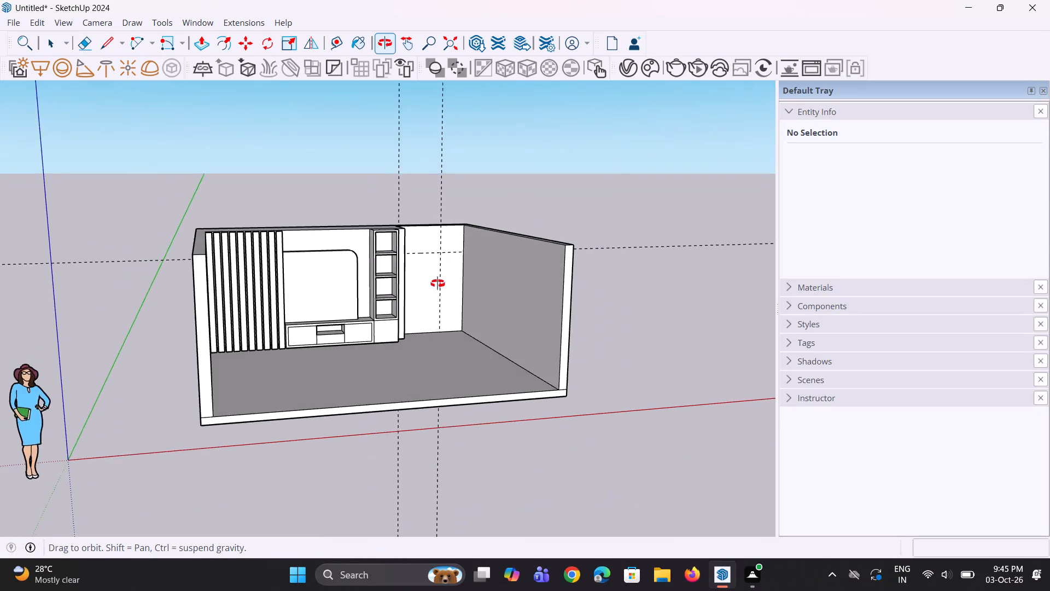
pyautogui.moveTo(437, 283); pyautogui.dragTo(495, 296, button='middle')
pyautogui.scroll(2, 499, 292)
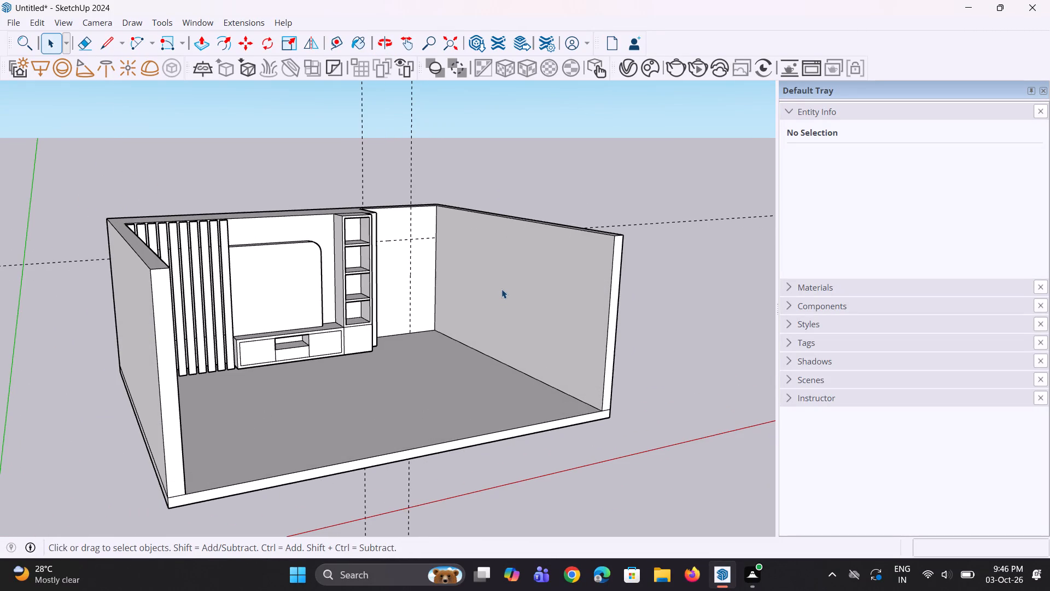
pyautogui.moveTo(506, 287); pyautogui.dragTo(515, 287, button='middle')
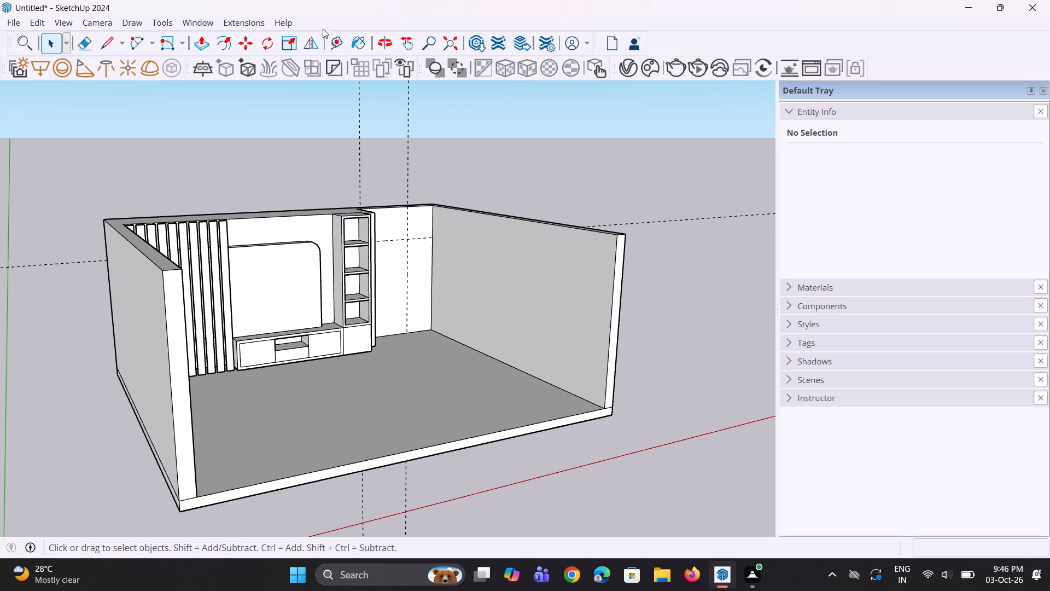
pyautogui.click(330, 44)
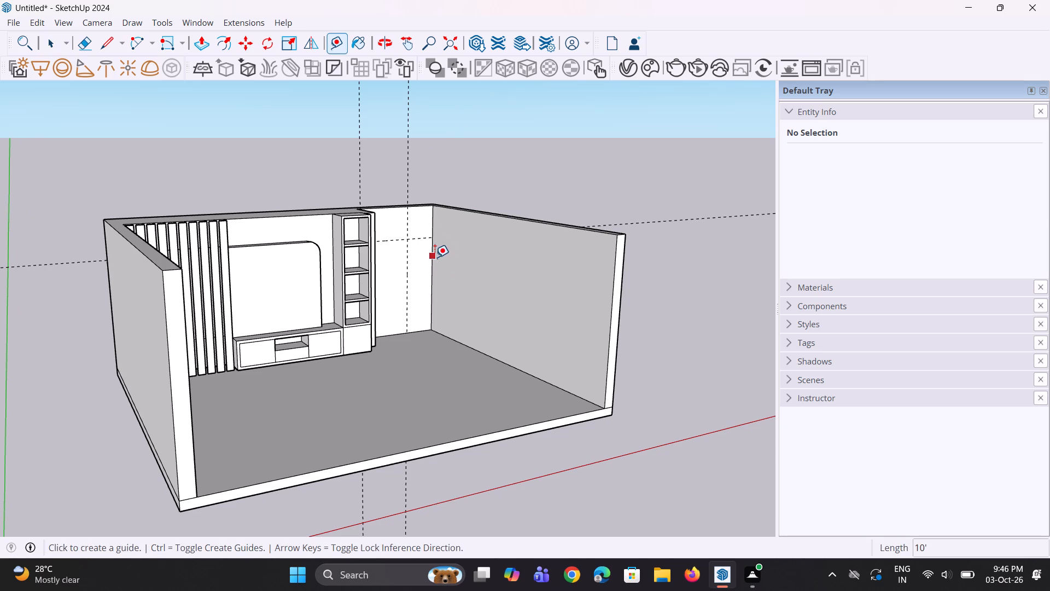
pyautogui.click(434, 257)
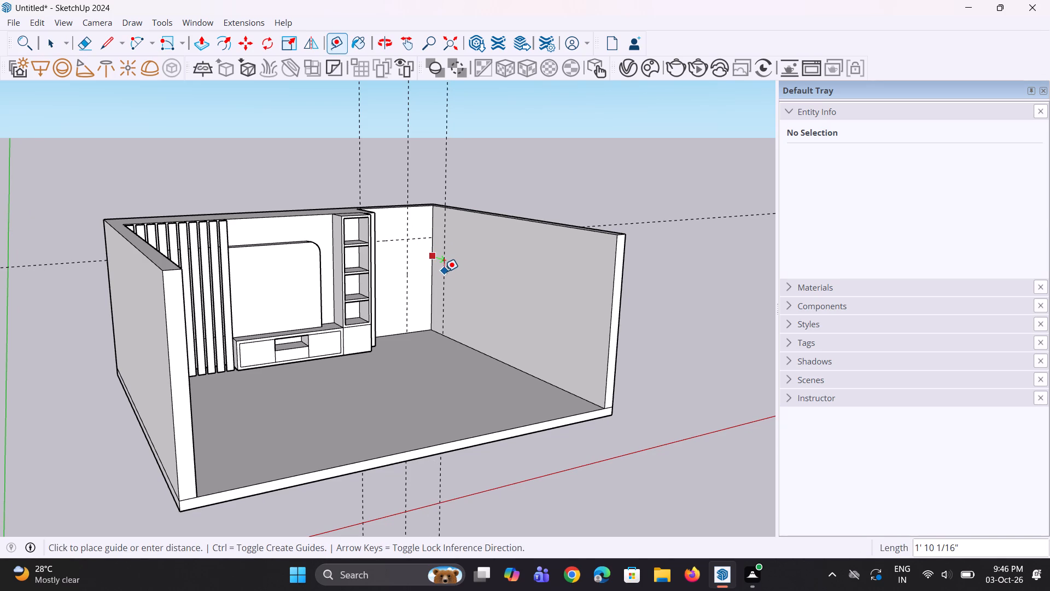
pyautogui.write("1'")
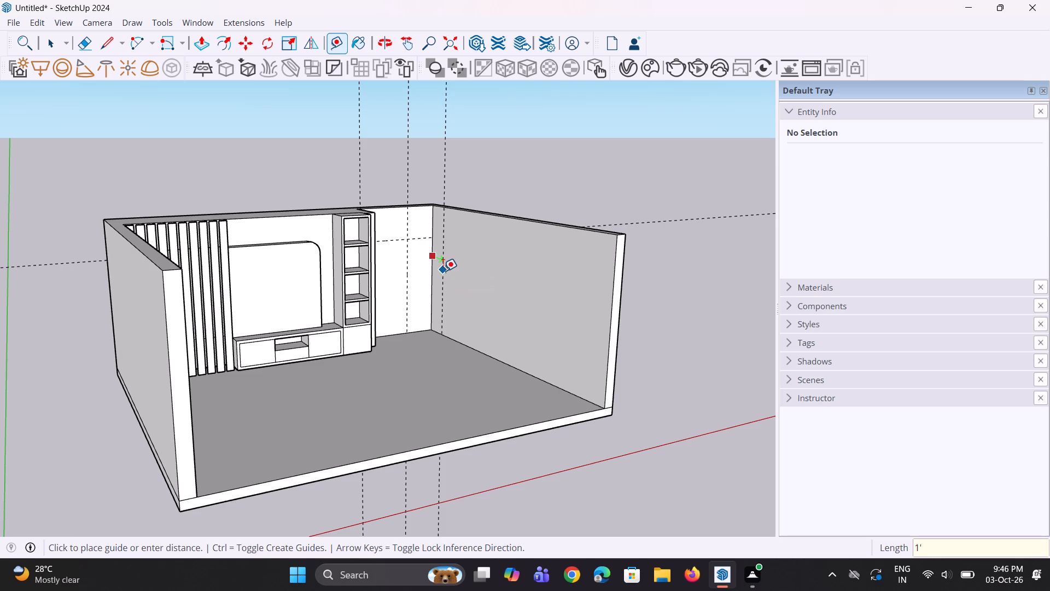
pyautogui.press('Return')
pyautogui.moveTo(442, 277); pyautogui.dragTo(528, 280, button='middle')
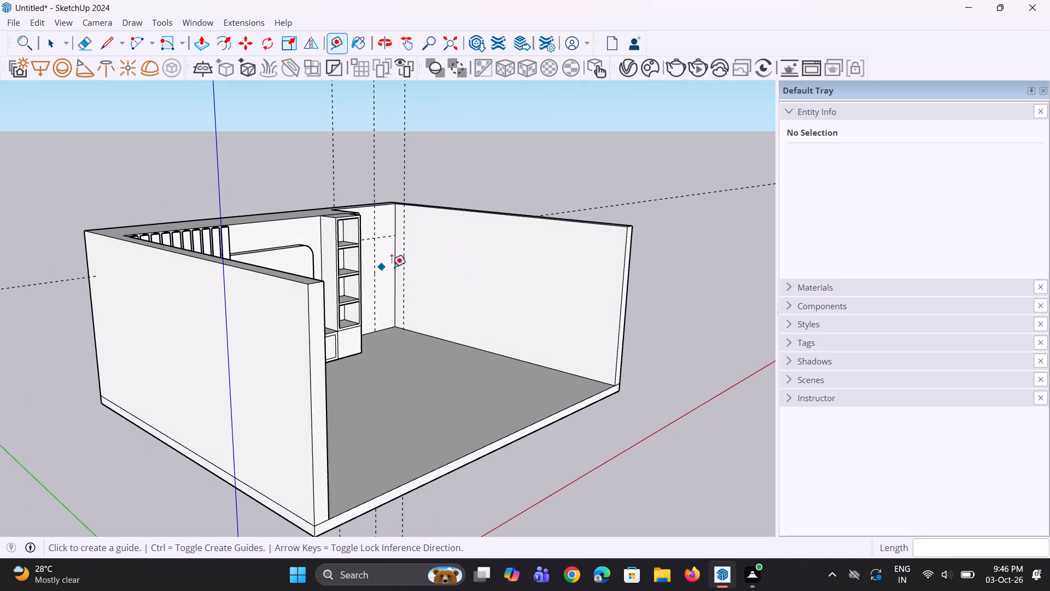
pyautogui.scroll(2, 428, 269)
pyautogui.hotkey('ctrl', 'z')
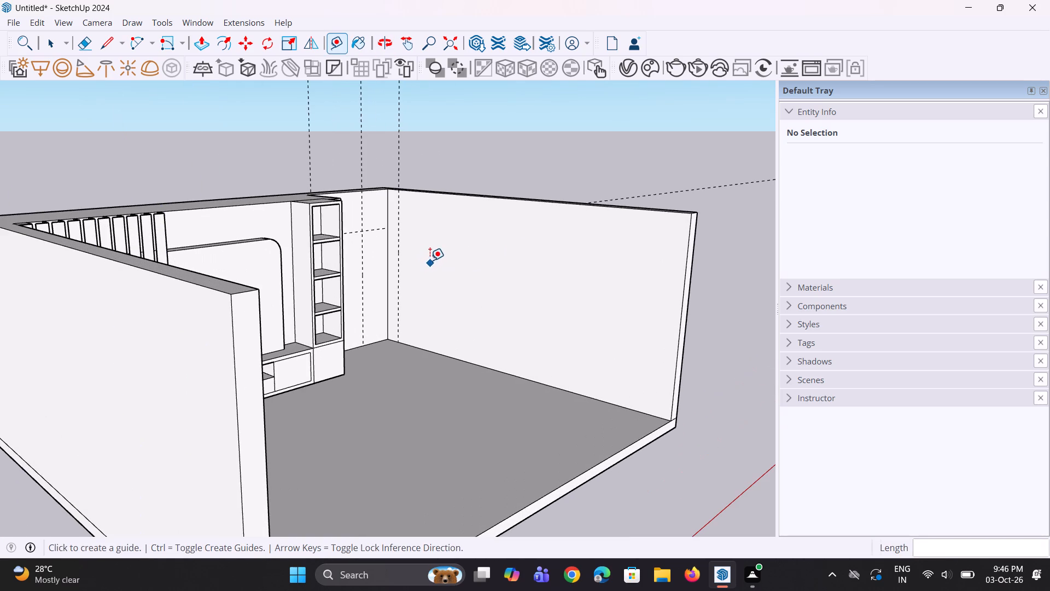
# Place a vertical guide on the side wall beside the recess, 1' 8" from the rear corner.
pyautogui.click(390, 256)
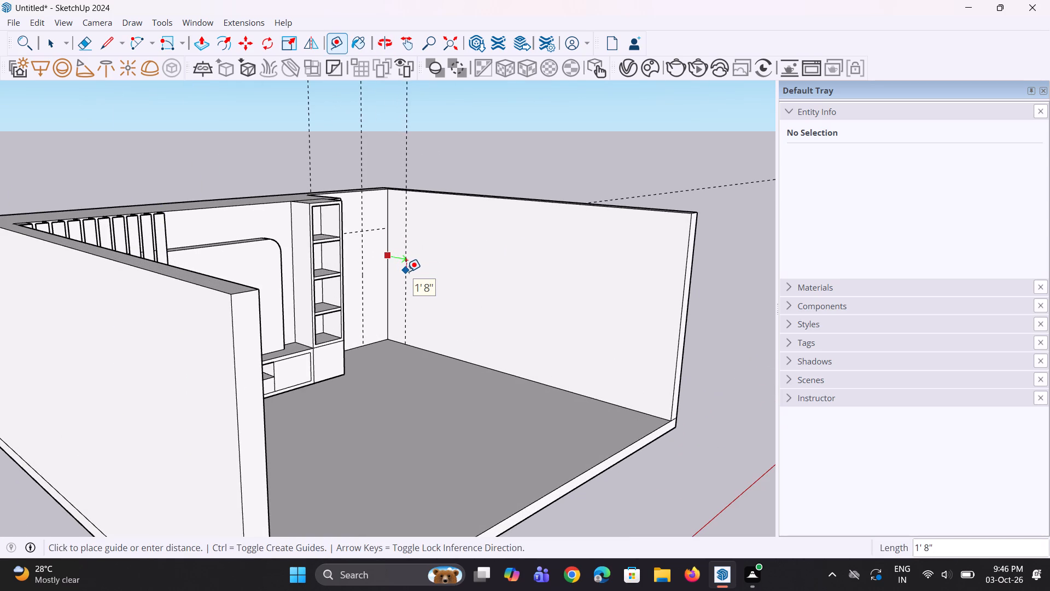
pyautogui.click(406, 271)
pyautogui.click(402, 266)
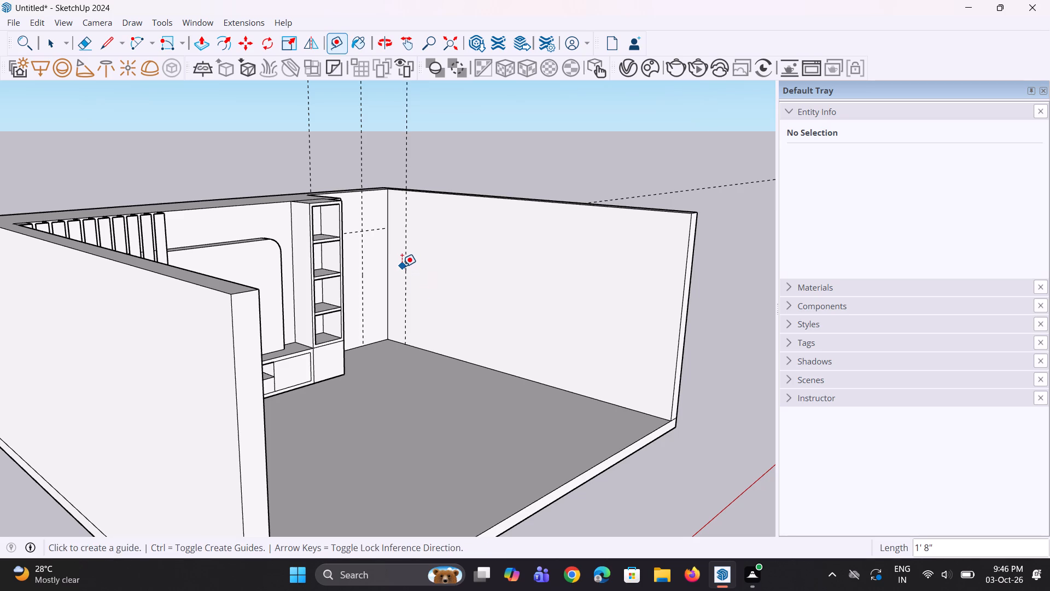
pyautogui.press('Escape')
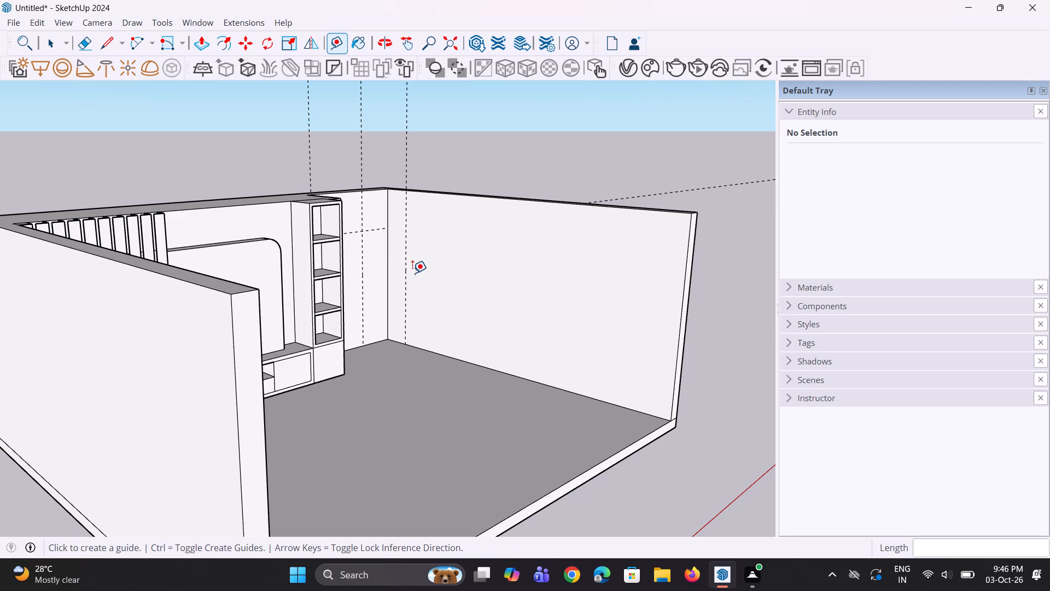
# Place a second vertical guide on the side wall, 4' from the guide near the rear corner.
pyautogui.click(409, 266)
pyautogui.write("4'")
pyautogui.press('Return')
# Place a horizontal guide on the side wall, 7' 6" above its floor edge.
pyautogui.moveTo(441, 303); pyautogui.dragTo(422, 299, button='middle')
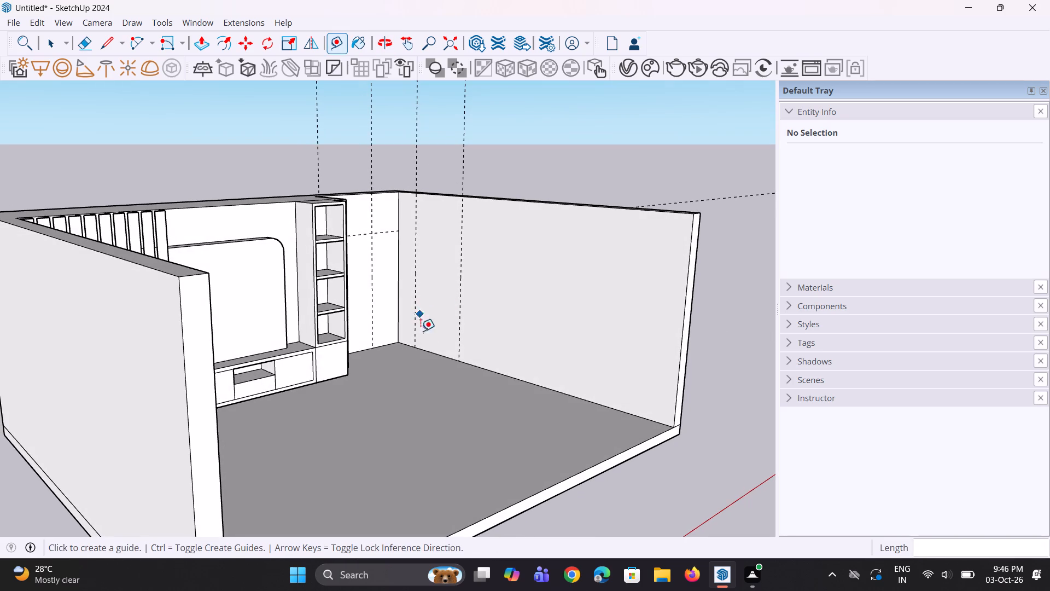
pyautogui.click(431, 350)
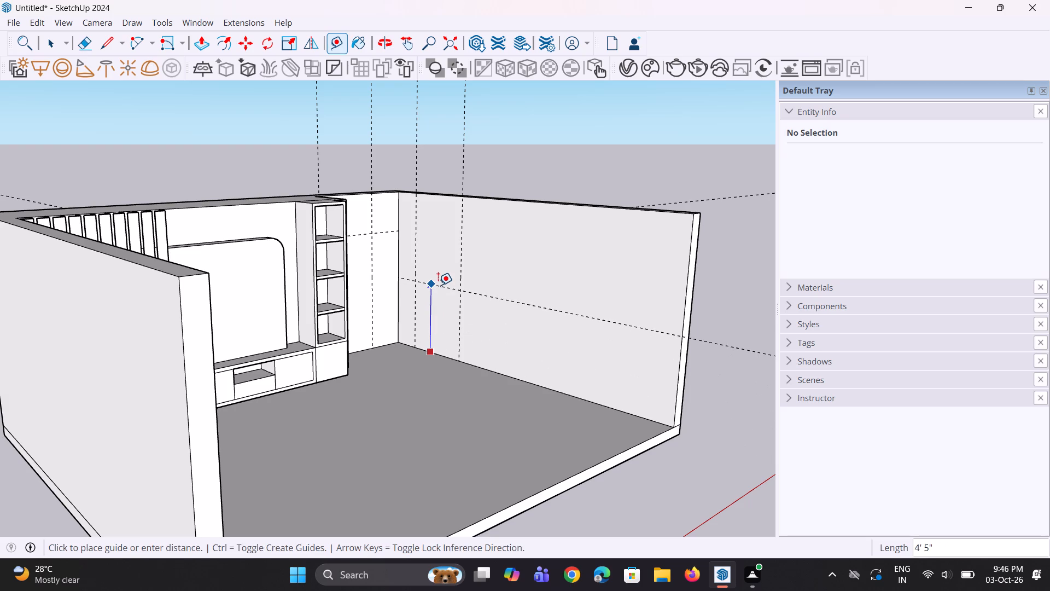
pyautogui.press('7')
pyautogui.write('\'6"')
pyautogui.press('Return')
pyautogui.moveTo(450, 307); pyautogui.dragTo(429, 294, button='middle')
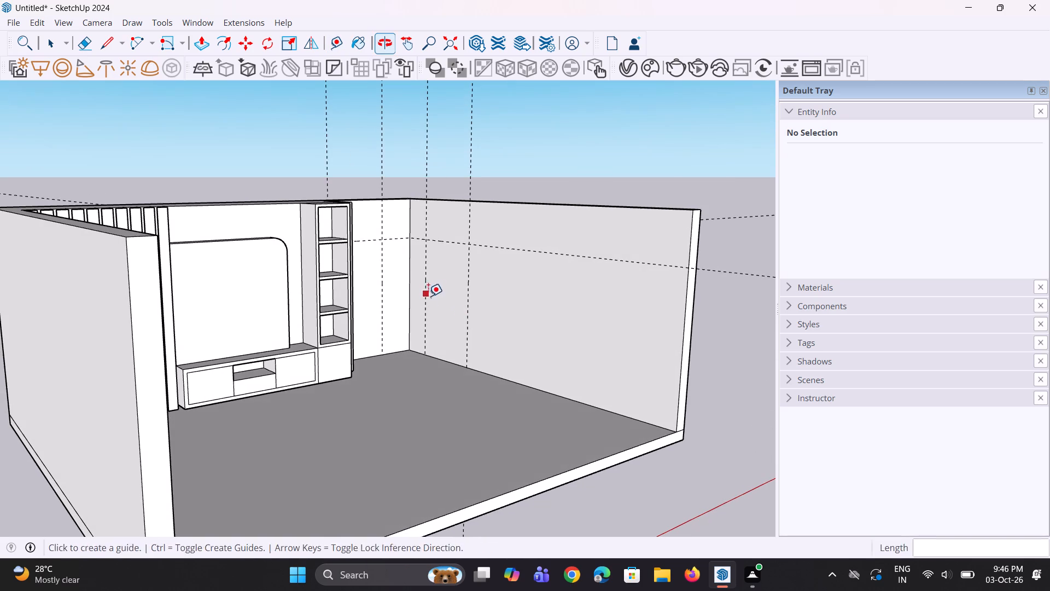
pyautogui.press('space')
pyautogui.press('space')
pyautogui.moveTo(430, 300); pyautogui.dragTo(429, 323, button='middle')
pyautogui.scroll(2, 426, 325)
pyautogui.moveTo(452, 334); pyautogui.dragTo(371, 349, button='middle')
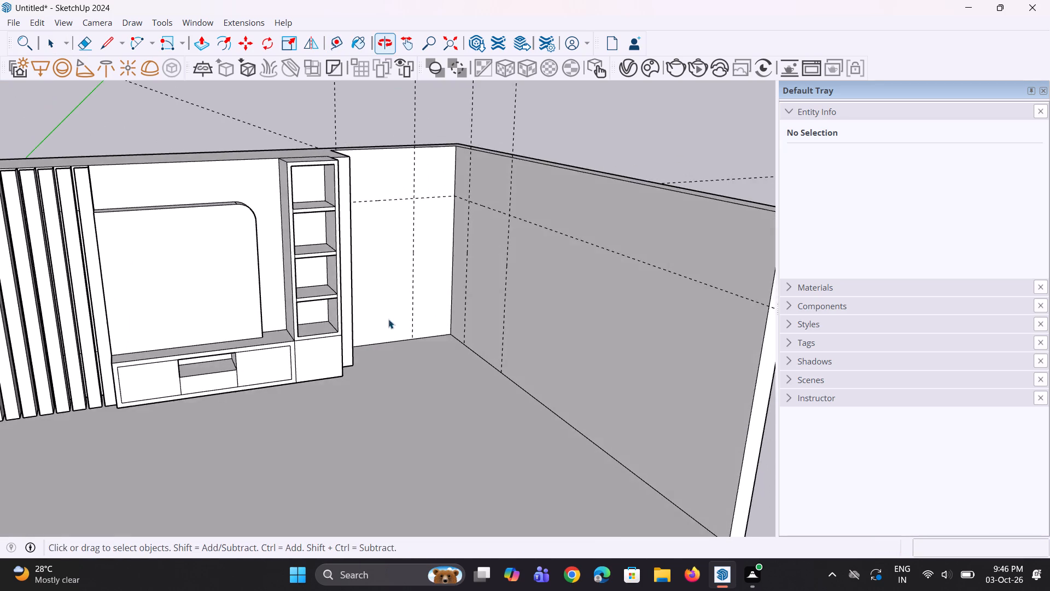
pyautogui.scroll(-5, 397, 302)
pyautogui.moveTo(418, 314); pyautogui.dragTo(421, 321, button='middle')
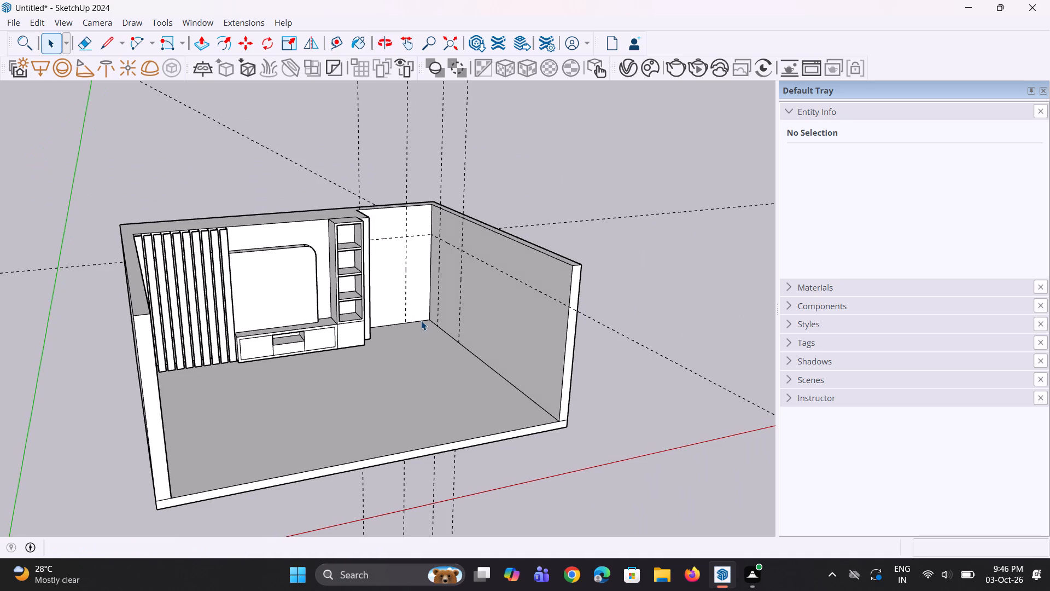
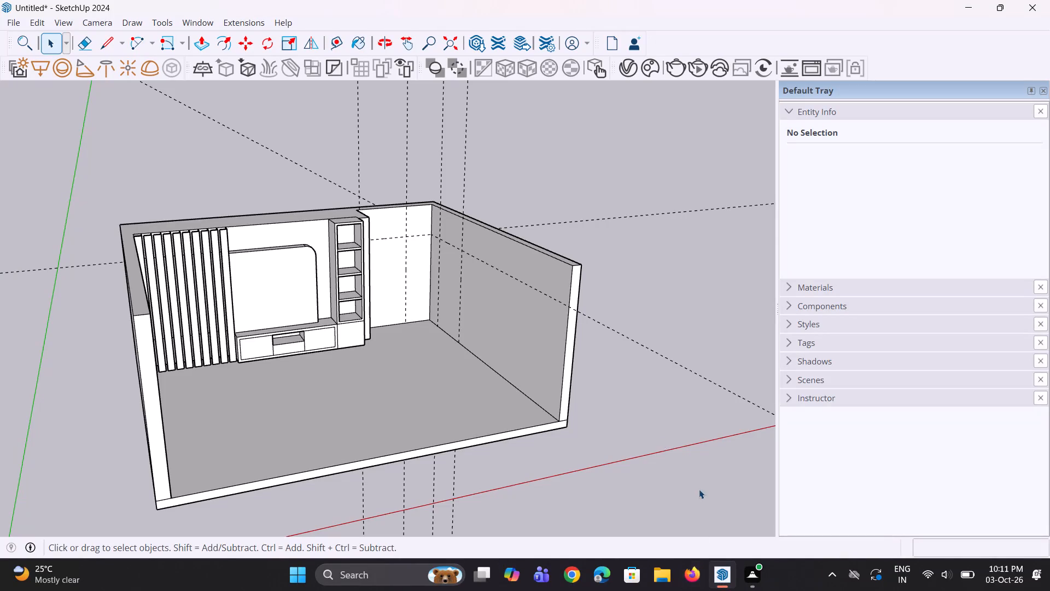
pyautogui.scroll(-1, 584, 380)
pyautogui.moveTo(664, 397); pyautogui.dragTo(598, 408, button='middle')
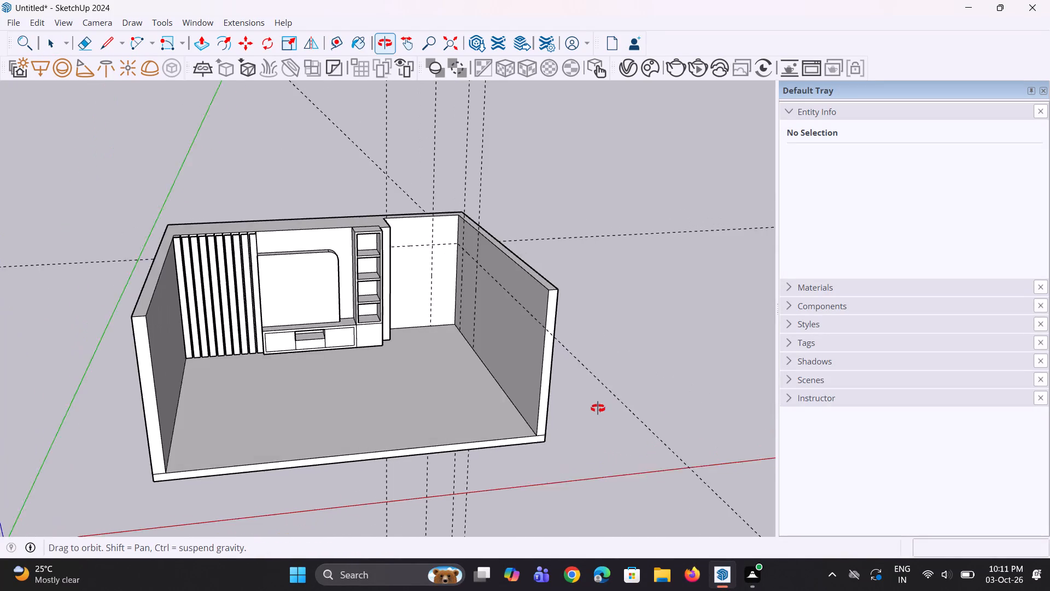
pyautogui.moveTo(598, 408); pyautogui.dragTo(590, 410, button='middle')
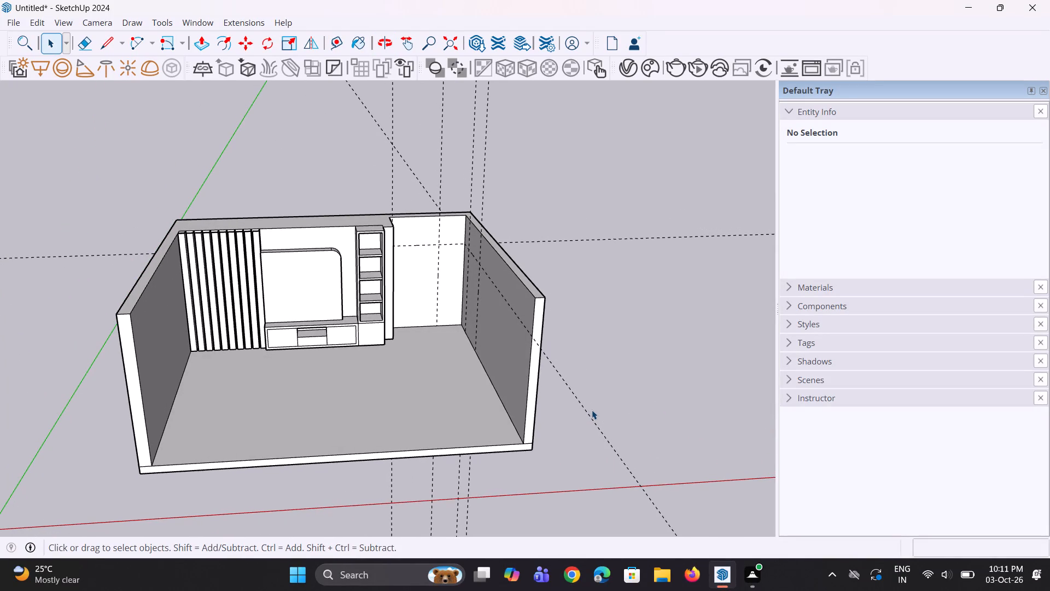
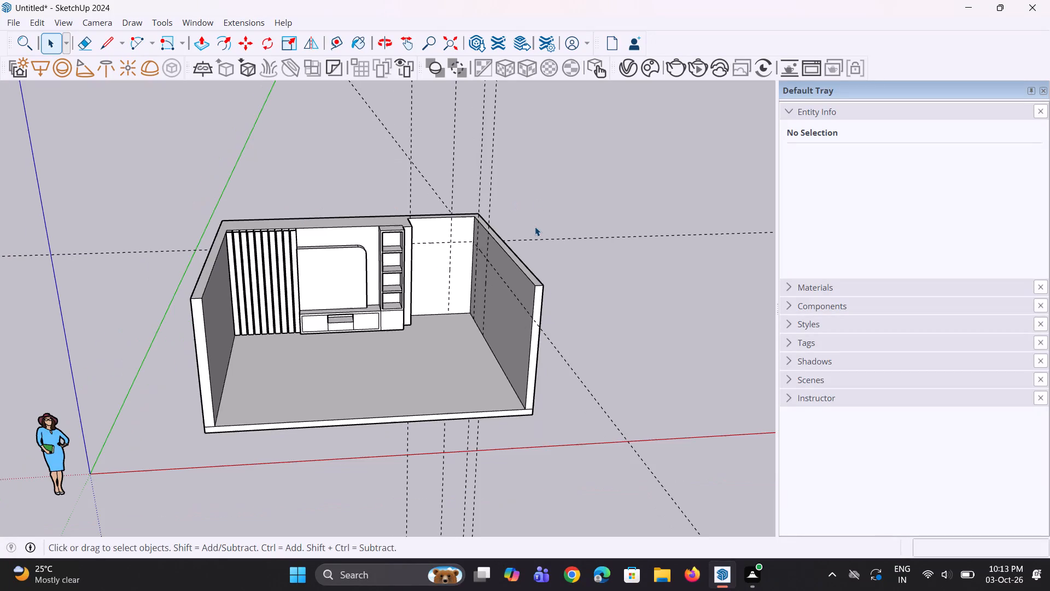
# Move the recess wall's vertical guide nearest the shelved column about 8 9/16" along the floor edge, away from the column.
pyautogui.moveTo(530, 245); pyautogui.dragTo(529, 245, button='middle')
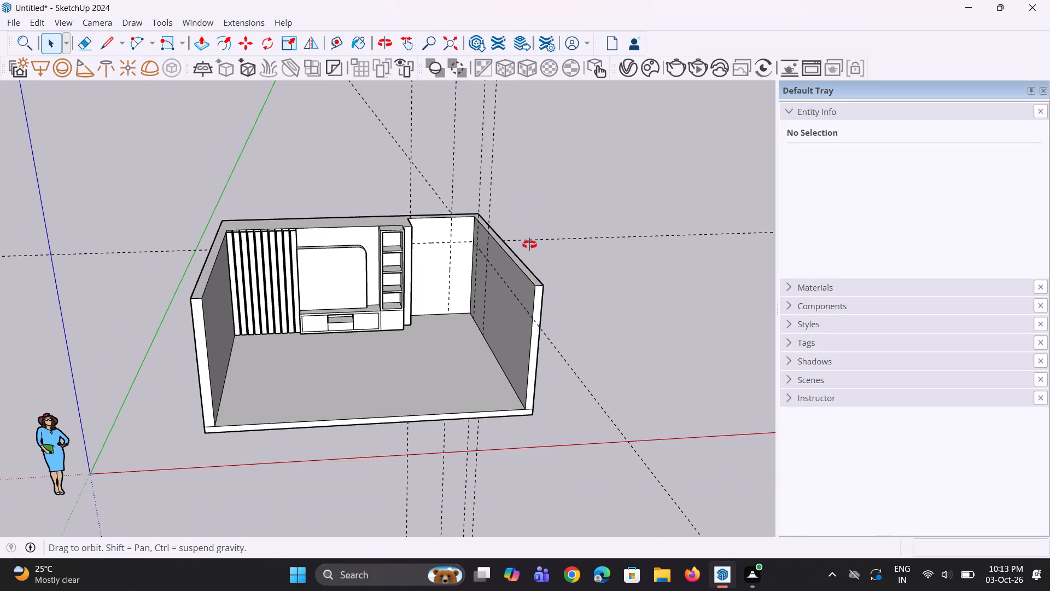
pyautogui.moveTo(529, 245); pyautogui.dragTo(455, 248, button='middle')
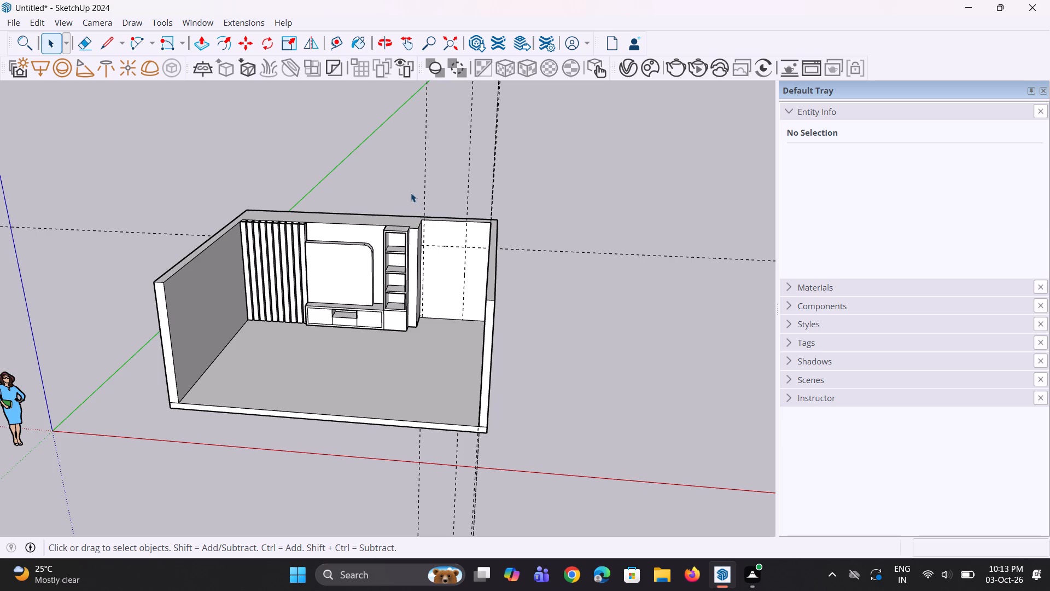
pyautogui.scroll(2, 406, 178)
pyautogui.scroll(8, 440, 223)
pyautogui.moveTo(447, 303); pyautogui.dragTo(441, 279, button='middle')
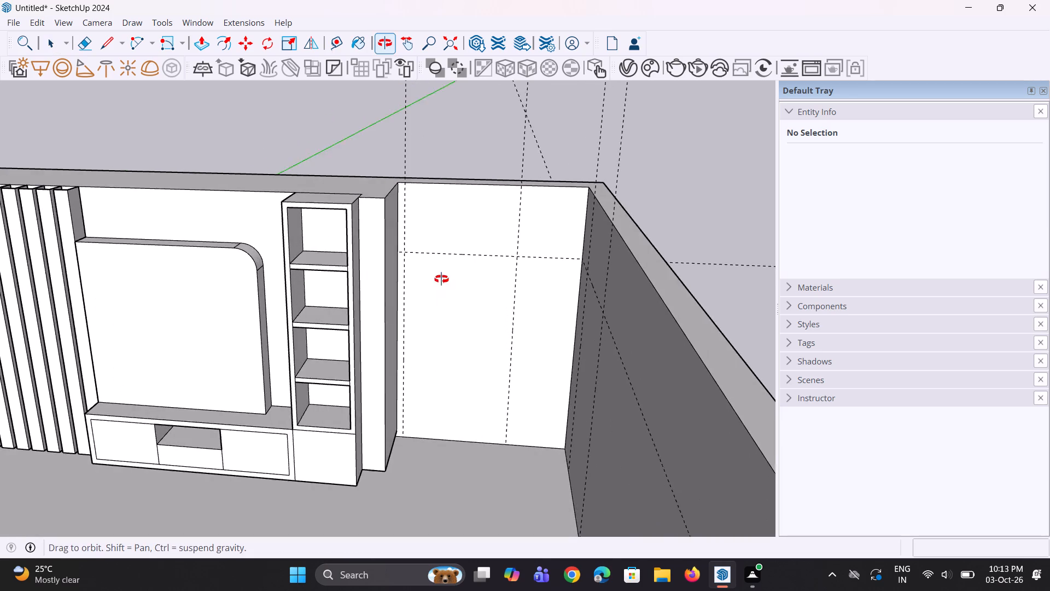
pyautogui.moveTo(441, 279); pyautogui.dragTo(438, 273, button='middle')
pyautogui.scroll(-4, 437, 268)
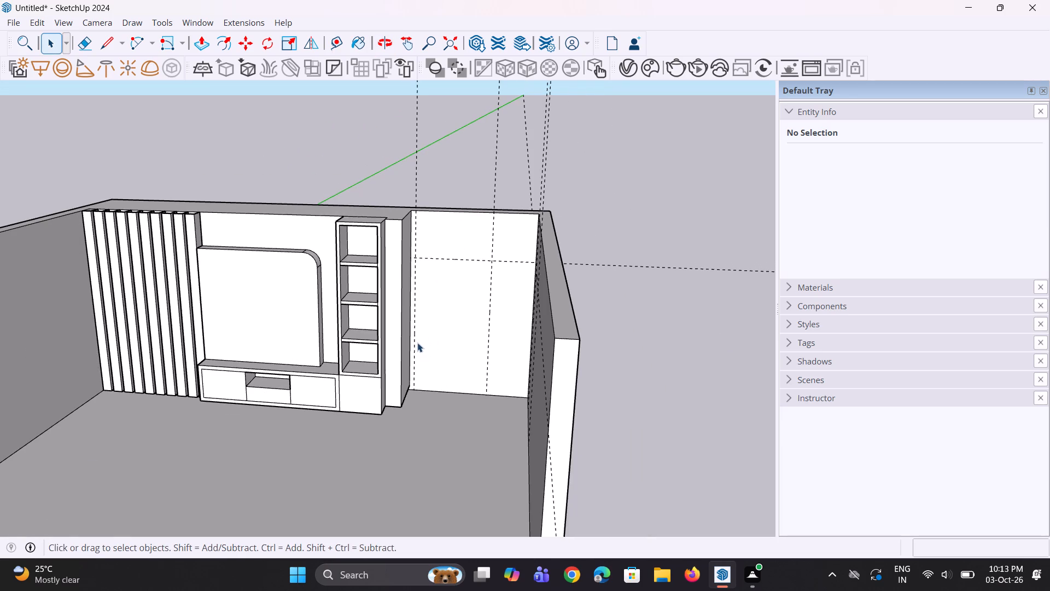
pyautogui.click(415, 340)
pyautogui.scroll(6, 415, 375)
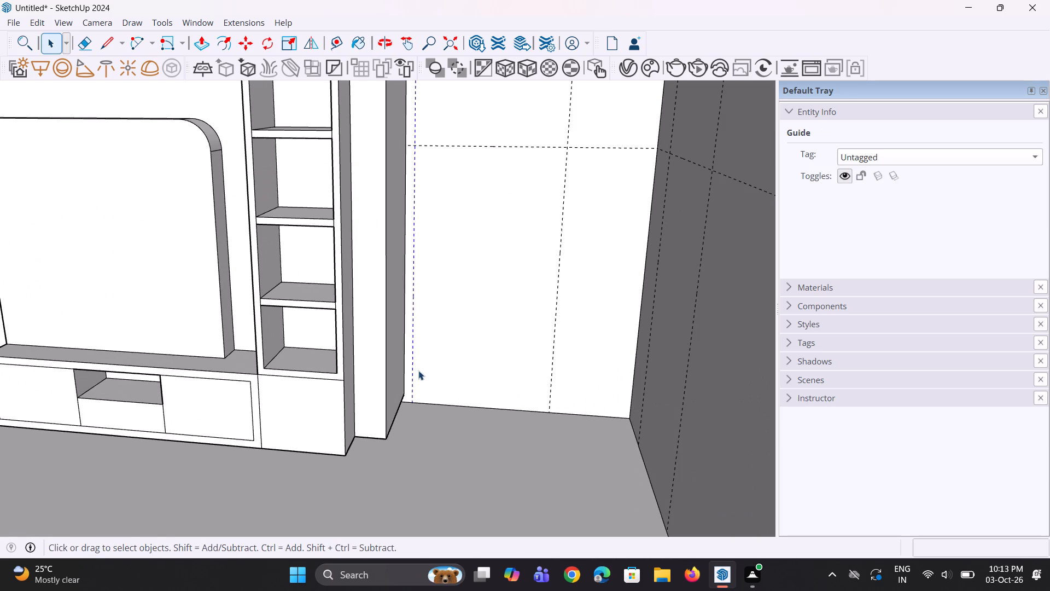
pyautogui.press('m')
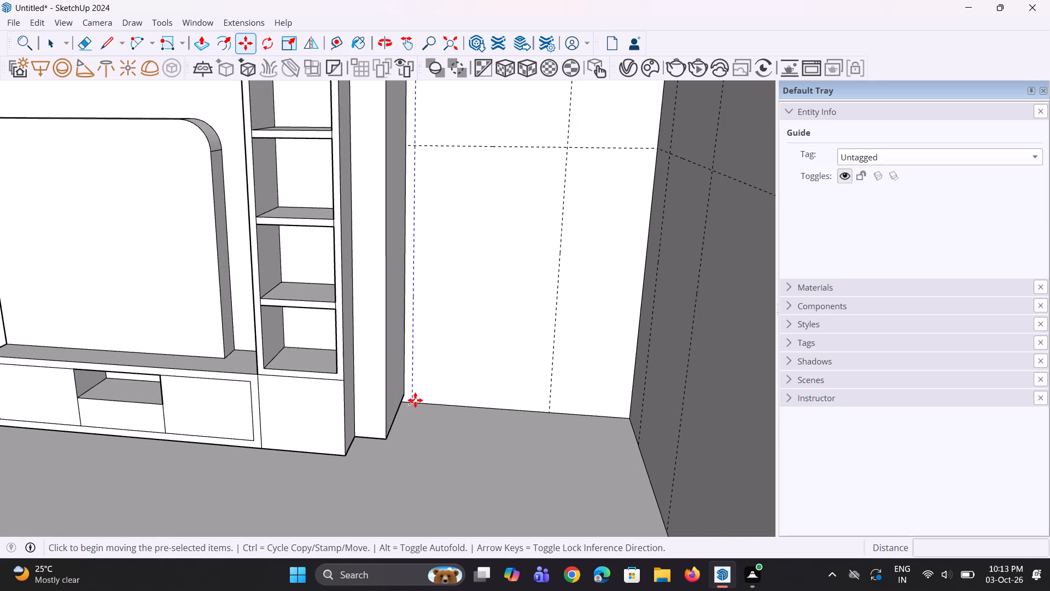
pyautogui.click(415, 400)
pyautogui.click(436, 406)
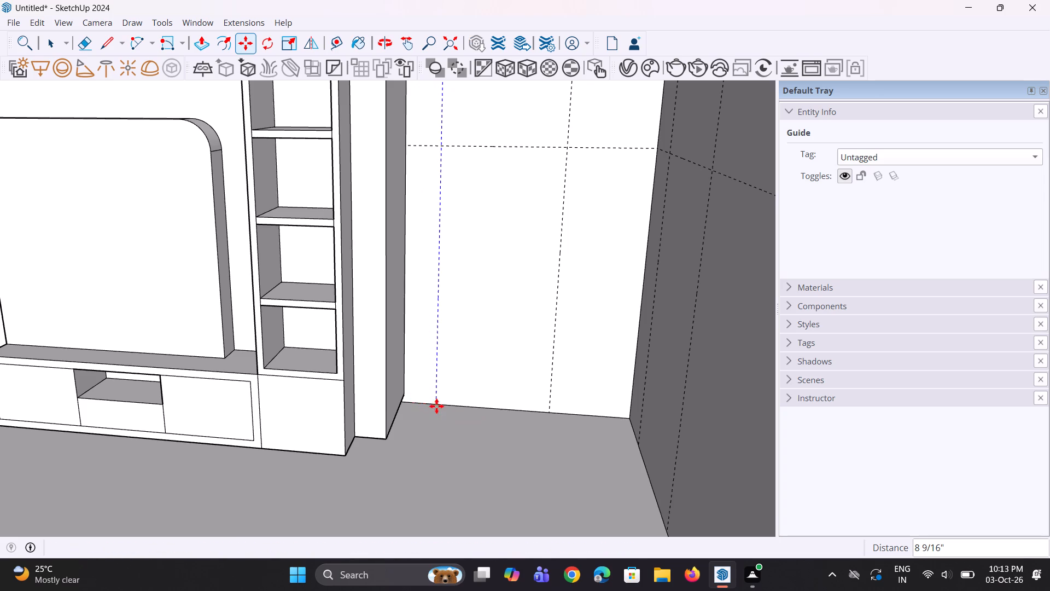
# Shift the recess wall's second vertical guide slightly along the floor edge towards the side wall and clear the selection.
pyautogui.scroll(-6, 482, 380)
pyautogui.moveTo(504, 378); pyautogui.dragTo(511, 361, button='middle')
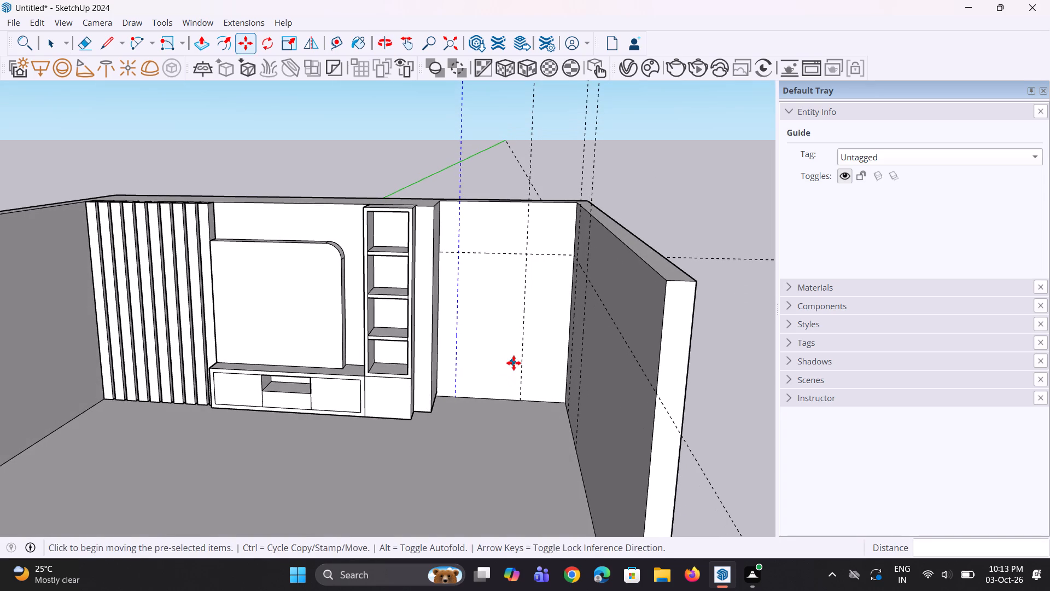
pyautogui.press('space')
pyautogui.click(521, 376)
pyautogui.press('m')
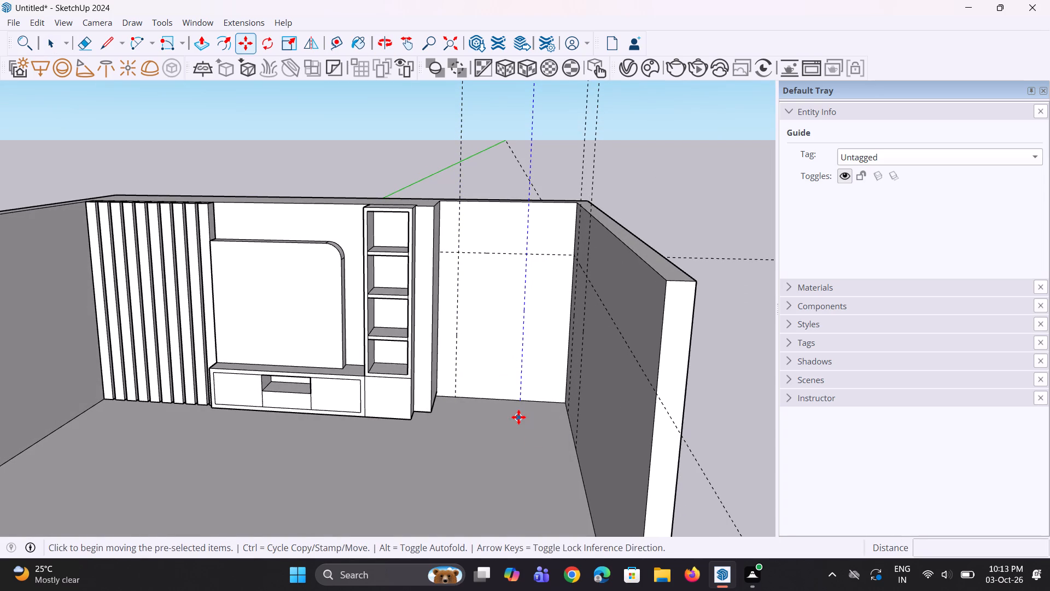
pyautogui.click(521, 397)
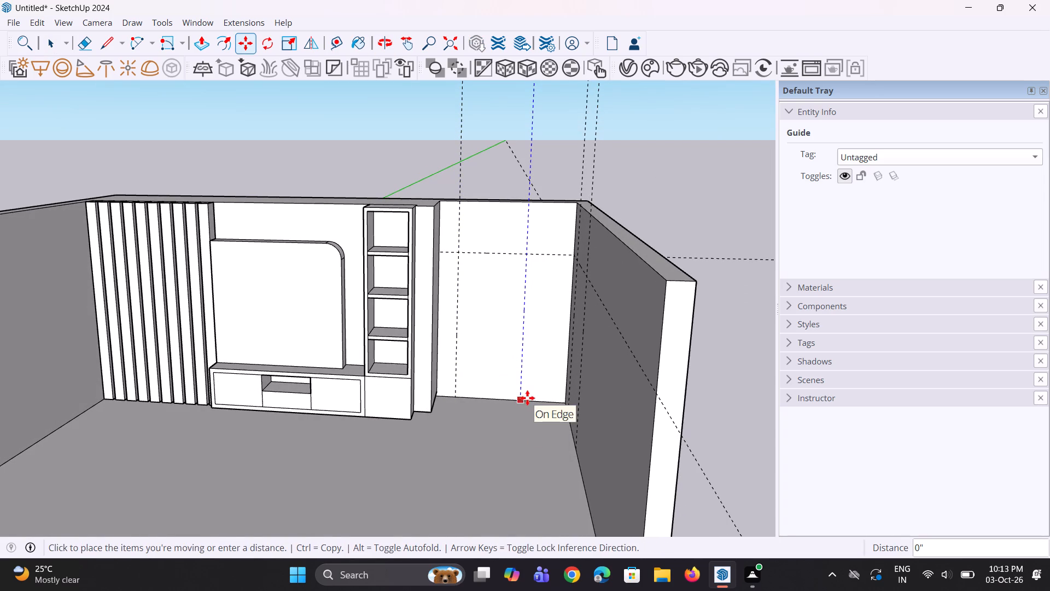
pyautogui.click(529, 400)
pyautogui.press('space')
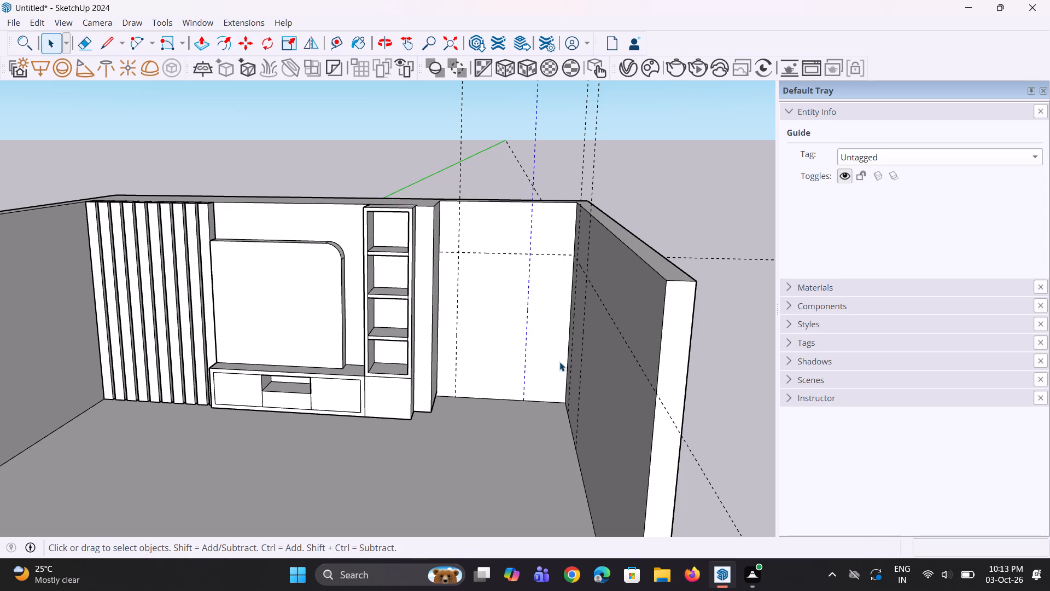
pyautogui.press('space')
pyautogui.click(686, 223)
# Draw a door rectangle about 3' 5" wide and 7' 6" high between the guides on the recess wall.
pyautogui.middleClick(594, 366)
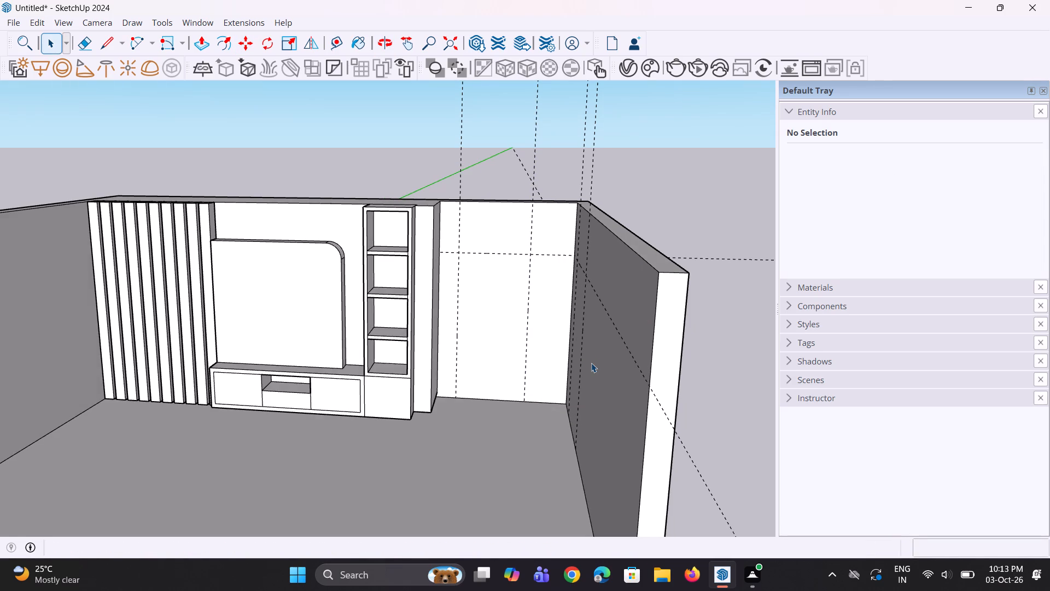
pyautogui.scroll(2, 514, 282)
pyautogui.press('r')
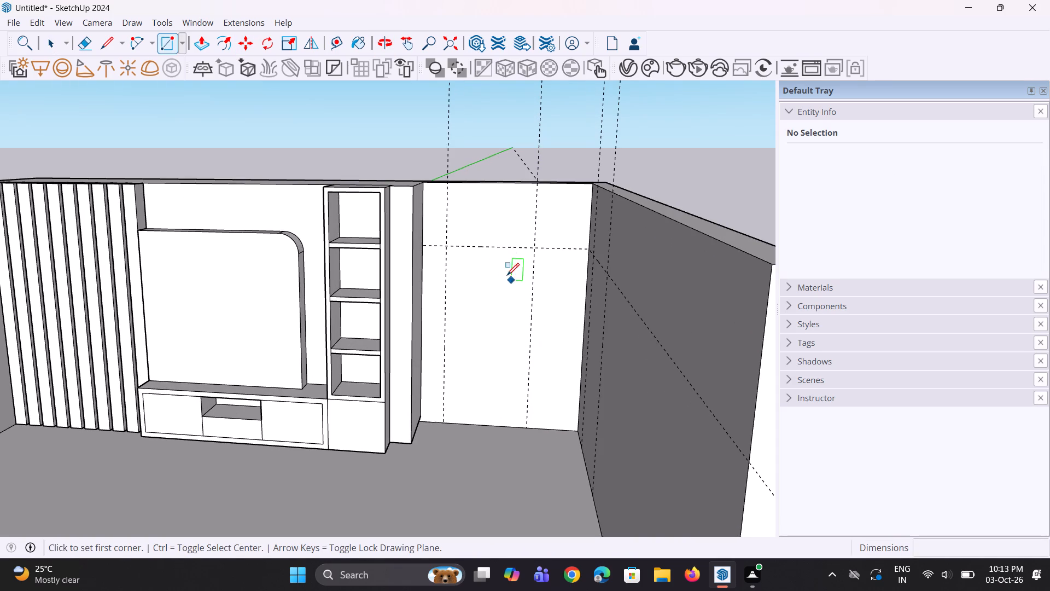
pyautogui.click(448, 247)
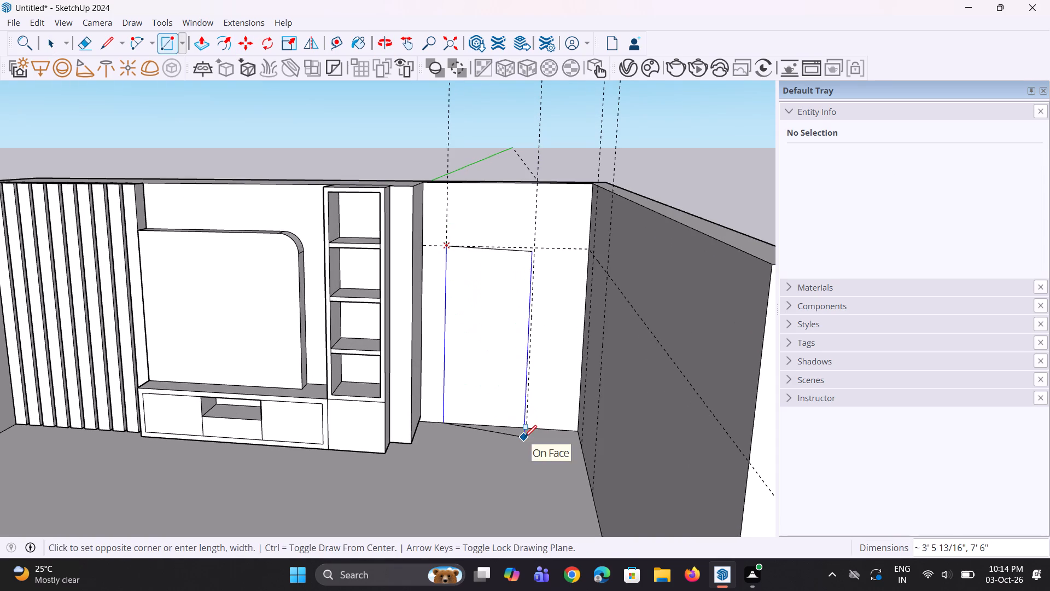
pyautogui.click(526, 431)
# Draw a 4' by 7' 6" door rectangle between the guides on the side wall near the recess corner.
pyautogui.scroll(-5, 510, 407)
pyautogui.moveTo(517, 409); pyautogui.dragTo(643, 405, button='middle')
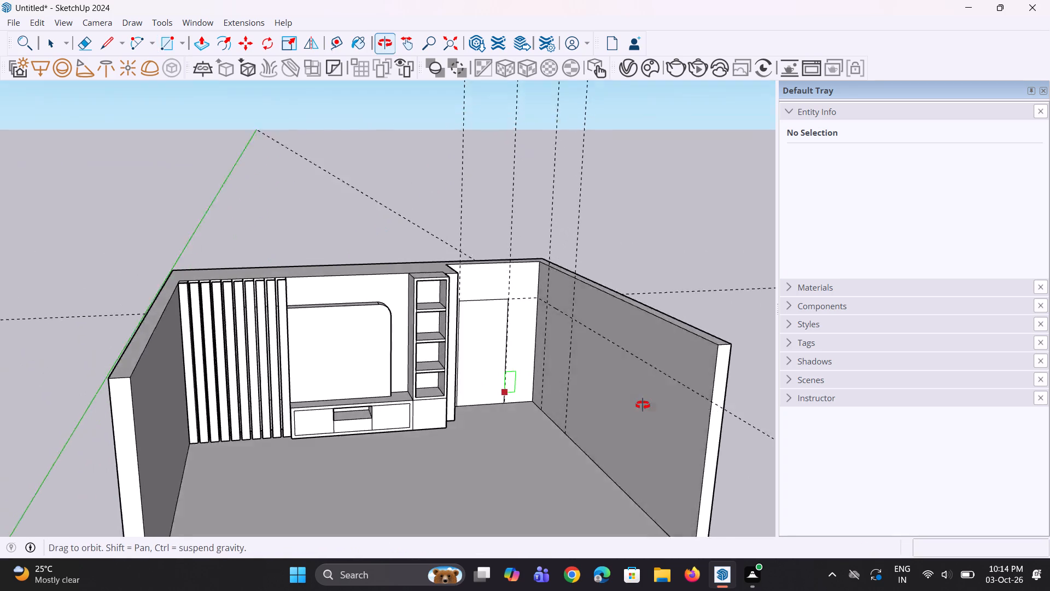
pyautogui.moveTo(643, 405); pyautogui.dragTo(641, 397, button='middle')
pyautogui.scroll(2, 575, 315)
pyautogui.moveTo(552, 329); pyautogui.dragTo(611, 321, button='middle')
pyautogui.scroll(3, 520, 293)
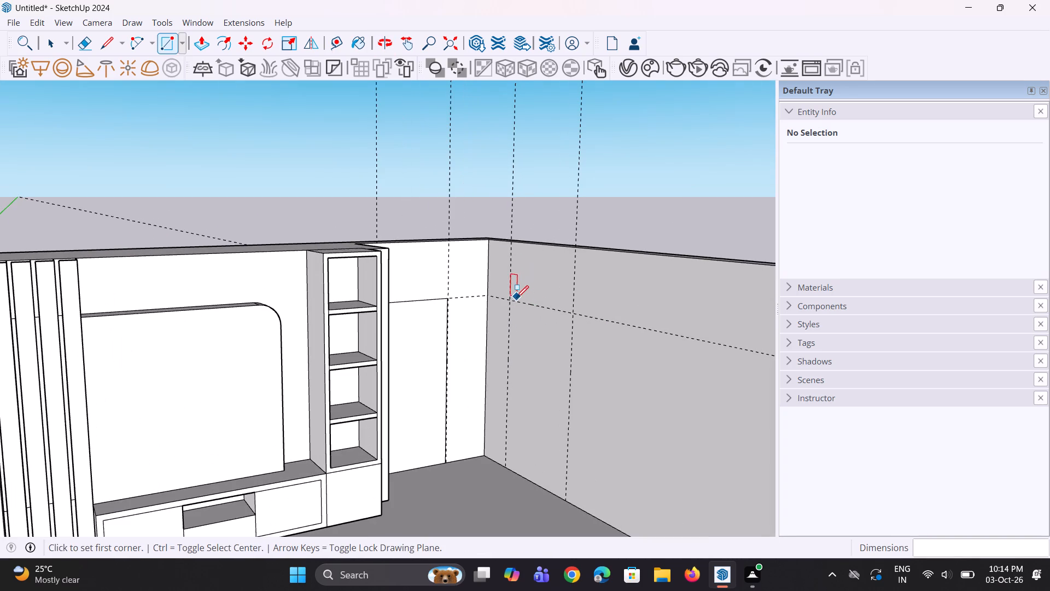
pyautogui.click(512, 304)
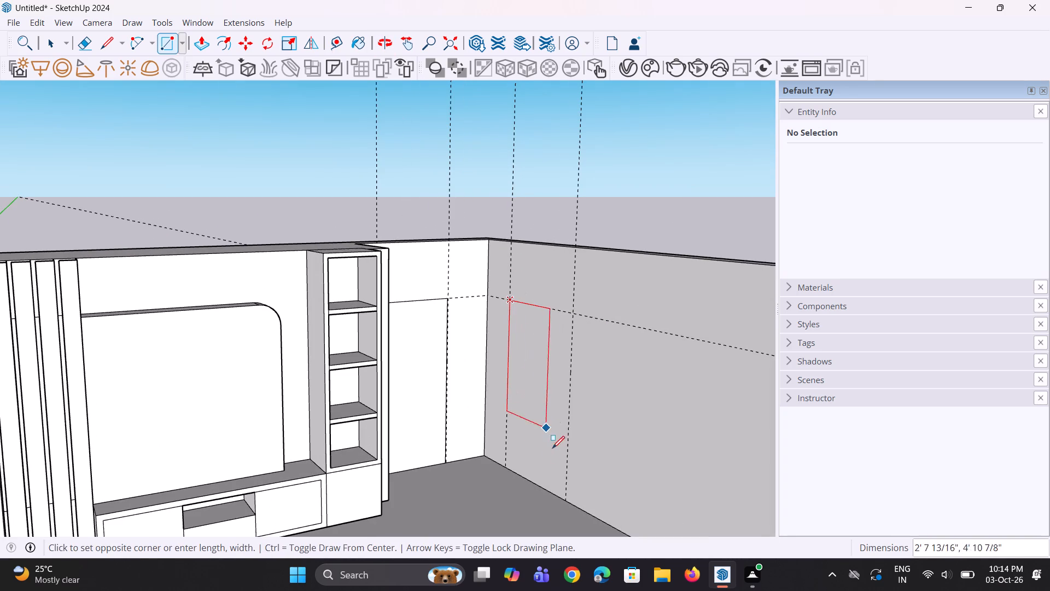
pyautogui.click(564, 497)
pyautogui.scroll(-5, 514, 497)
pyautogui.moveTo(512, 495); pyautogui.dragTo(453, 495, button='middle')
pyautogui.press('space')
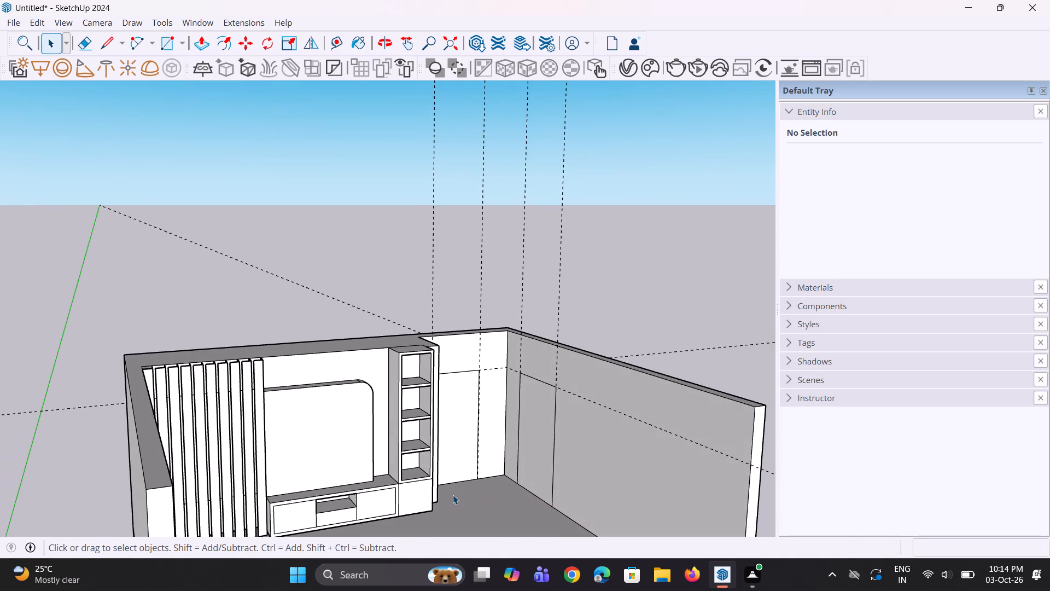
# Push the recess wall's door rectangle through the wall thickness to cut an opening.
pyautogui.middleClick(468, 474)
pyautogui.scroll(-4, 506, 353)
pyautogui.moveTo(547, 392); pyautogui.dragTo(422, 441, button='middle')
pyautogui.scroll(7, 472, 399)
pyautogui.moveTo(493, 383); pyautogui.dragTo(481, 407, button='middle')
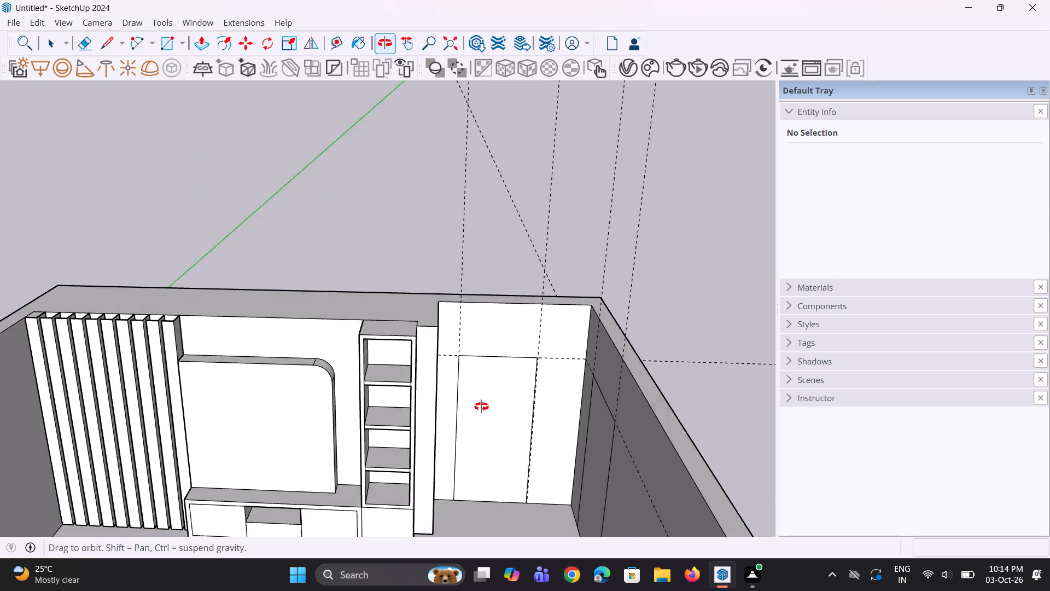
pyautogui.moveTo(481, 407); pyautogui.dragTo(468, 418, button='middle')
pyautogui.scroll(2, 468, 418)
pyautogui.press('p')
pyautogui.click(492, 400)
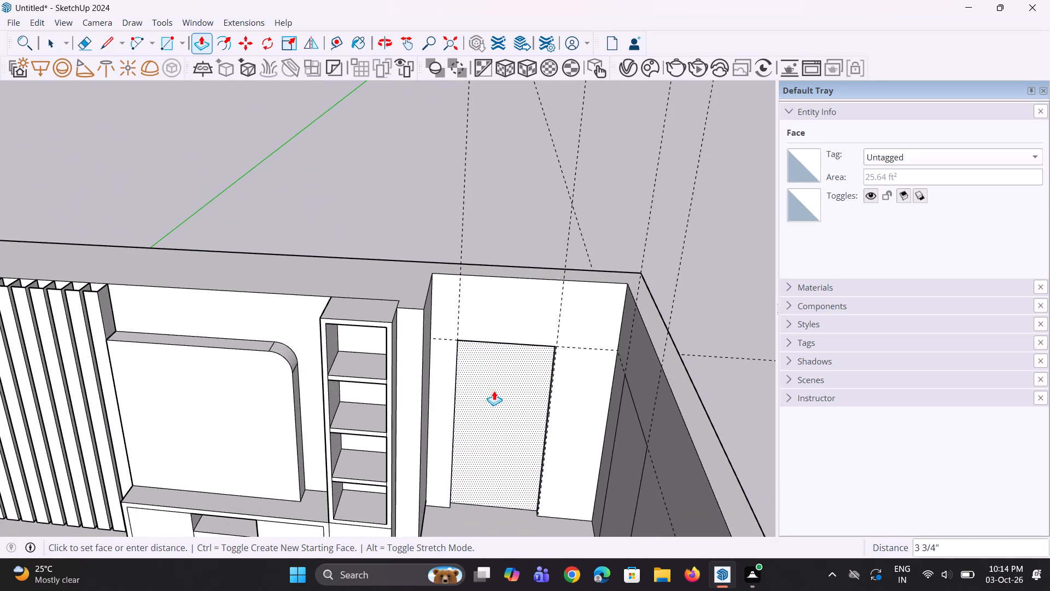
pyautogui.click(517, 266)
# Push the side wall's door rectangle through the wall thickness to cut a second opening.
pyautogui.moveTo(540, 425); pyautogui.dragTo(591, 425, button='middle')
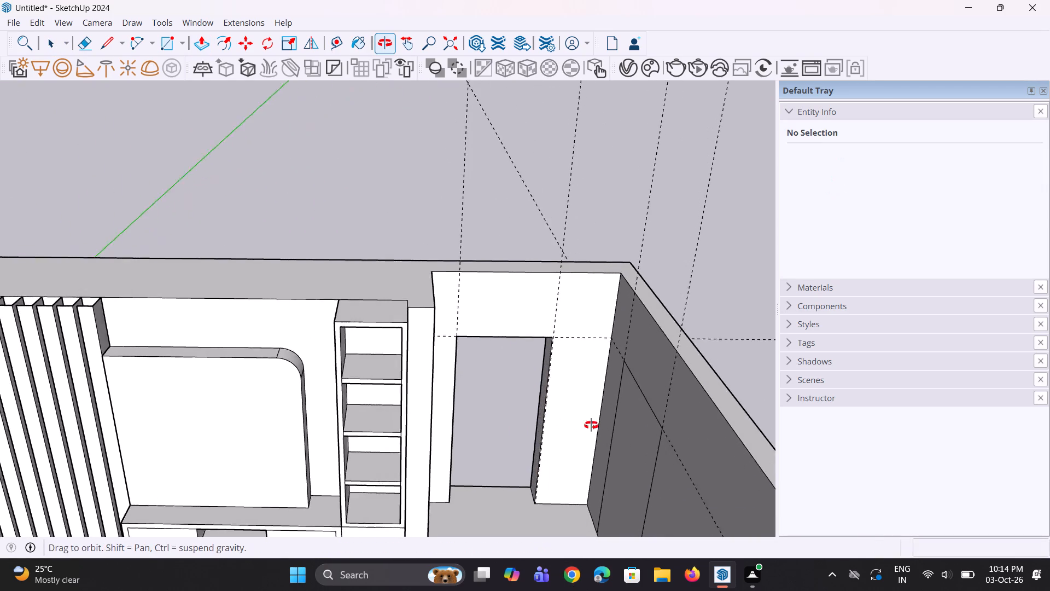
pyautogui.moveTo(591, 425); pyautogui.dragTo(604, 423, button='middle')
pyautogui.moveTo(627, 427); pyautogui.dragTo(633, 424)
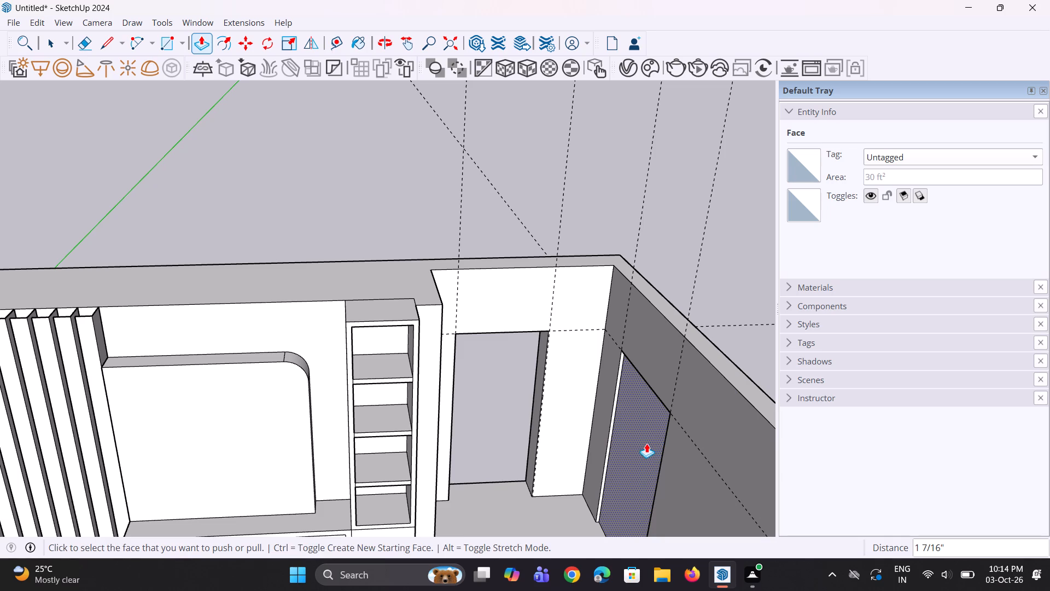
pyautogui.click(646, 443)
pyautogui.moveTo(727, 351); pyautogui.dragTo(727, 356)
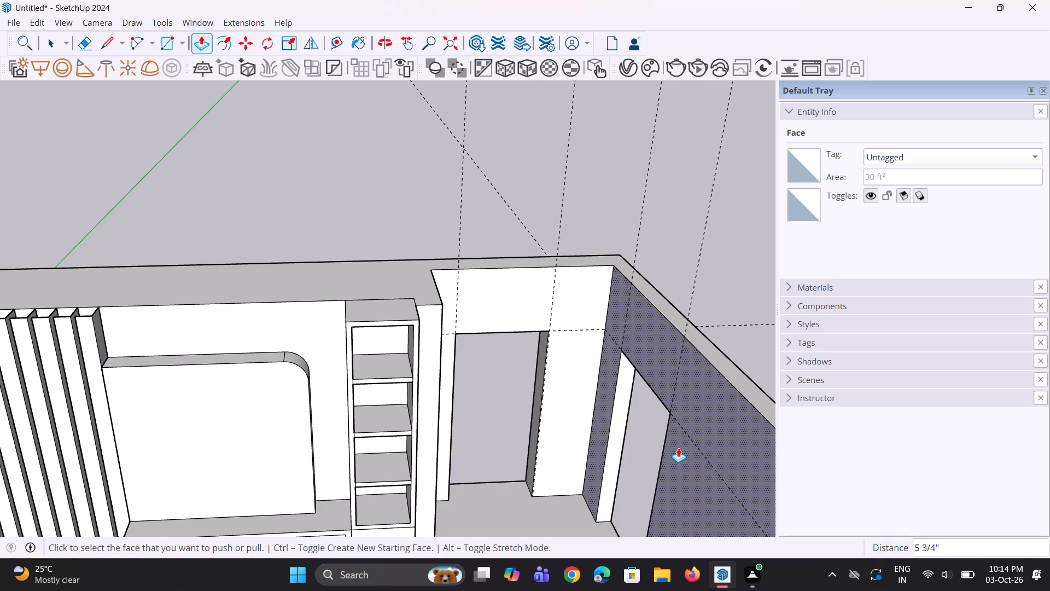
# Examine both door openings and the overall room from several angles.
pyautogui.scroll(-4, 677, 448)
pyautogui.moveTo(648, 462); pyautogui.dragTo(821, 482, button='middle')
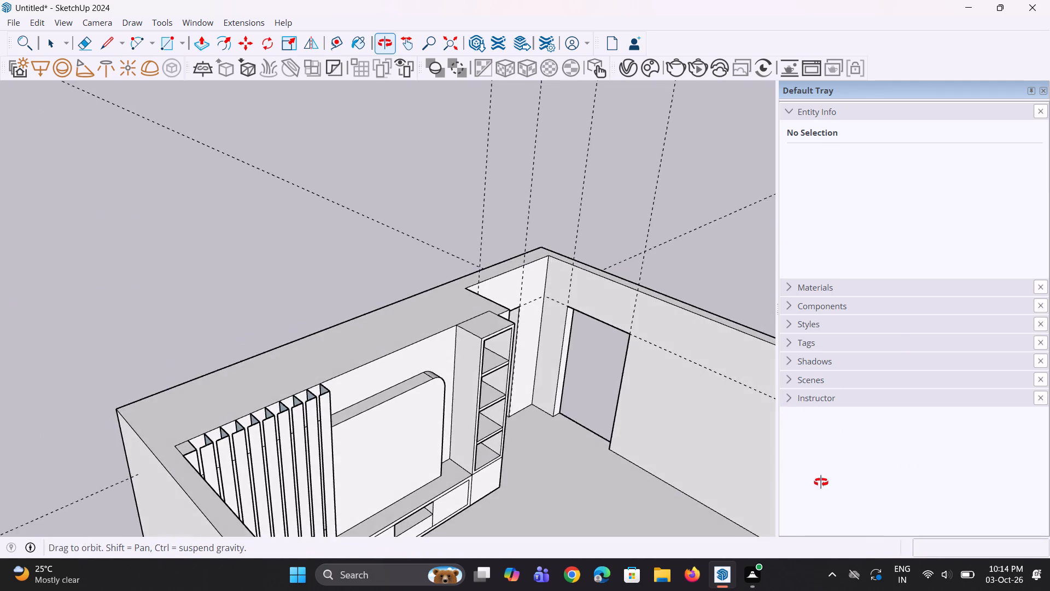
pyautogui.moveTo(821, 482); pyautogui.dragTo(696, 428, button='middle')
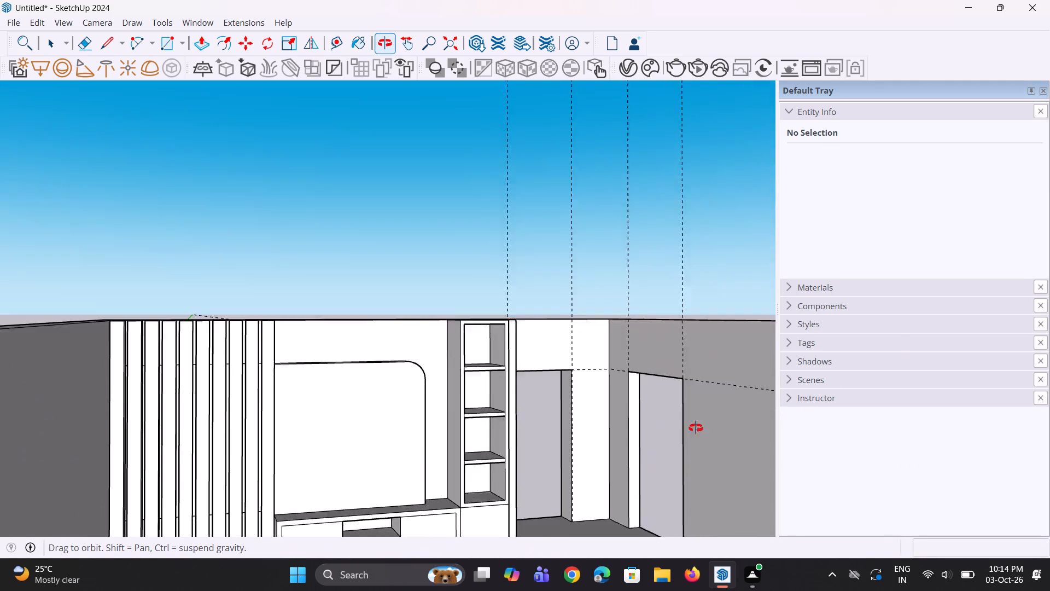
pyautogui.moveTo(696, 428); pyautogui.dragTo(690, 464, button='middle')
pyautogui.scroll(-5, 618, 399)
pyautogui.moveTo(635, 398); pyautogui.dragTo(552, 372, button='middle')
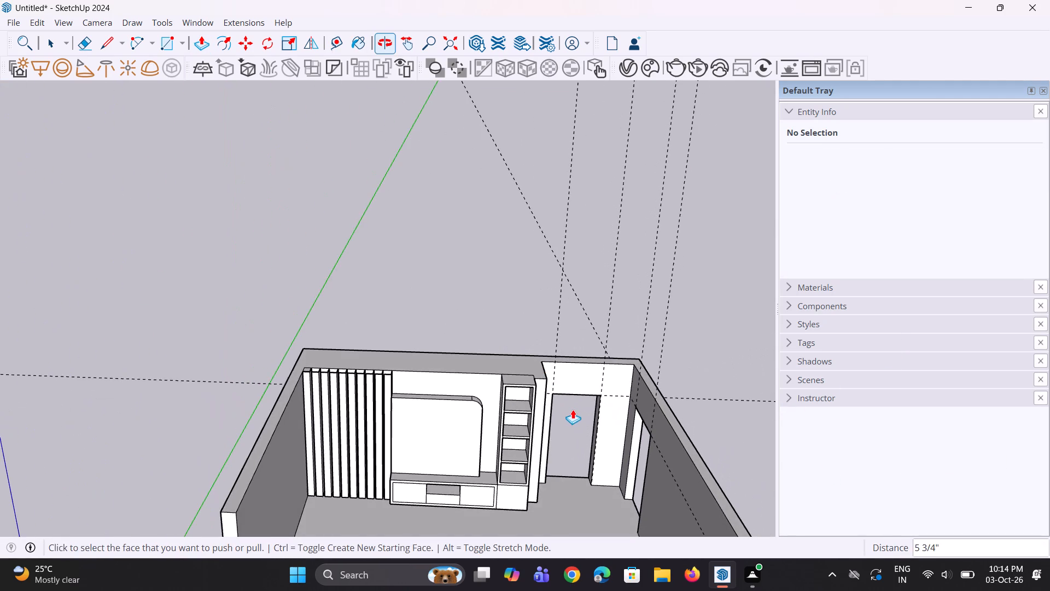
pyautogui.scroll(-4, 572, 404)
pyautogui.moveTo(590, 433); pyautogui.dragTo(592, 397, button='middle')
pyautogui.scroll(-3, 585, 393)
pyautogui.moveTo(577, 402); pyautogui.dragTo(546, 414, button='middle')
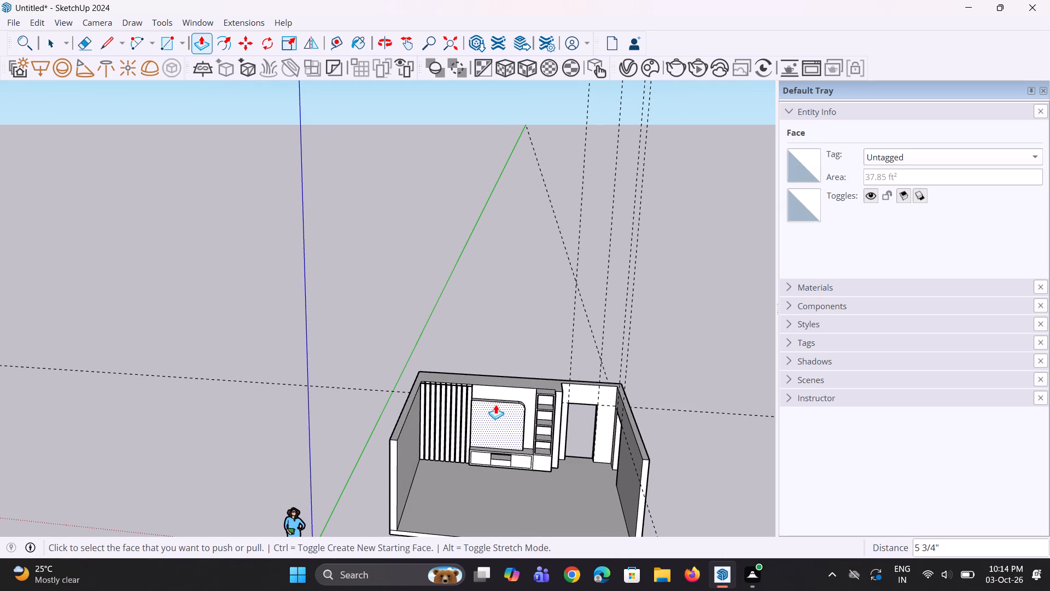
# Delete all construction guides from the model.
pyautogui.press('space')
pyautogui.click(44, 24)
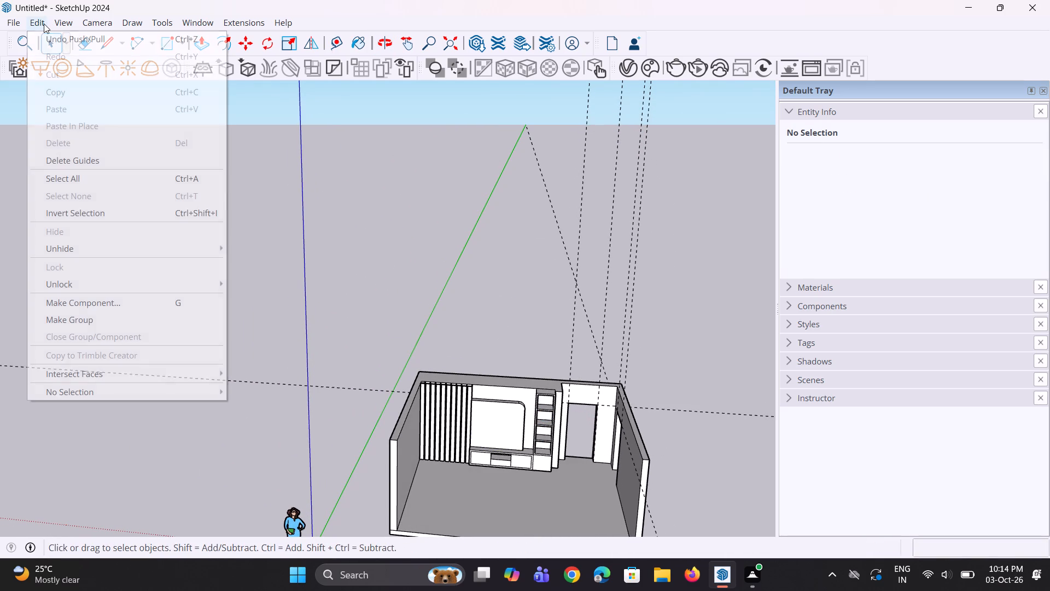
pyautogui.click(94, 161)
pyautogui.scroll(-4, 495, 296)
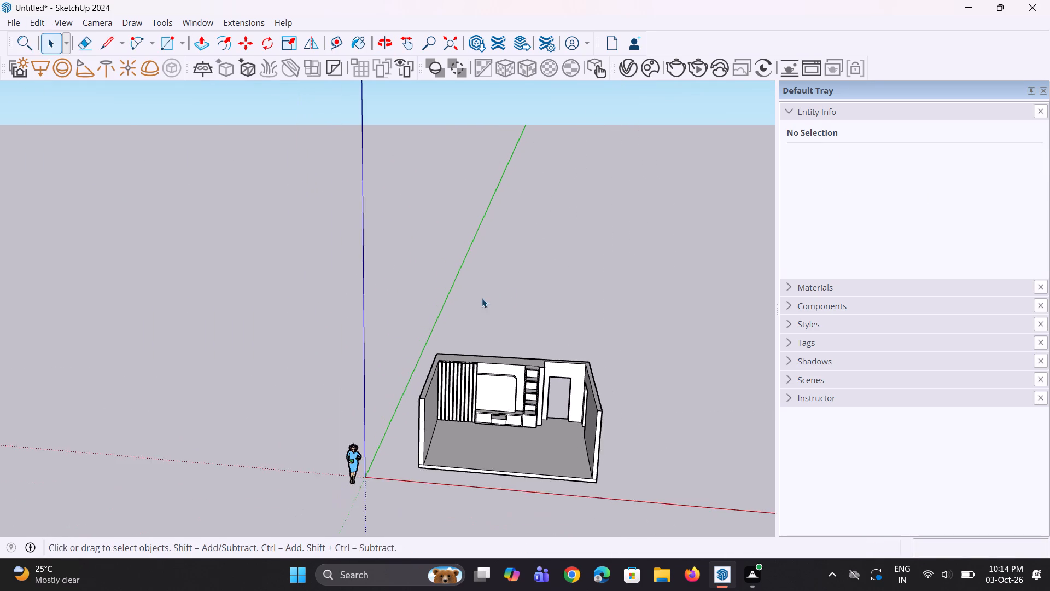
pyautogui.scroll(1, 486, 297)
pyautogui.moveTo(500, 296); pyautogui.dragTo(544, 255, button='middle')
pyautogui.scroll(12, 612, 427)
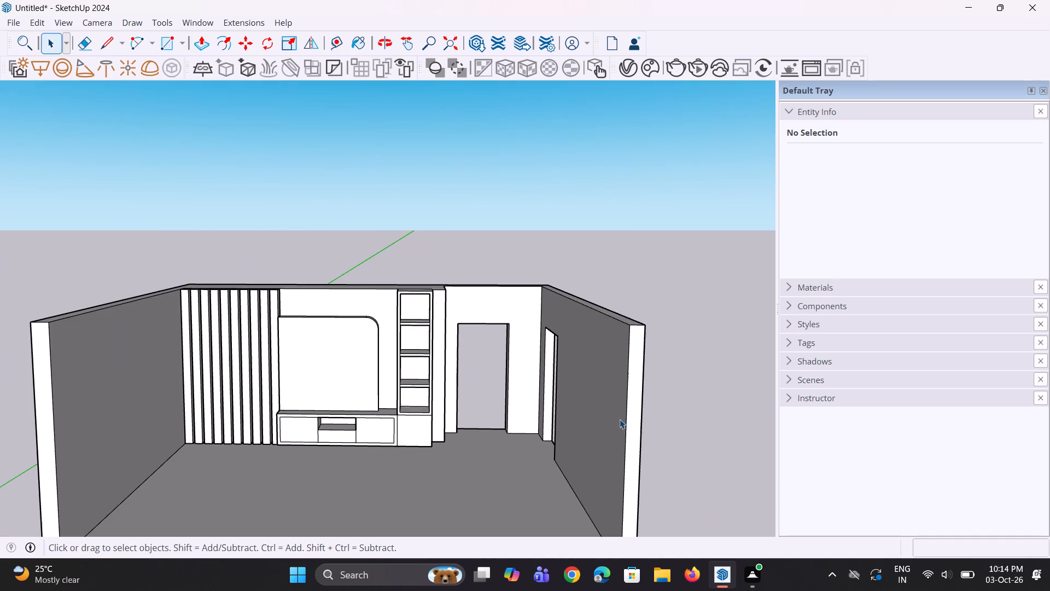
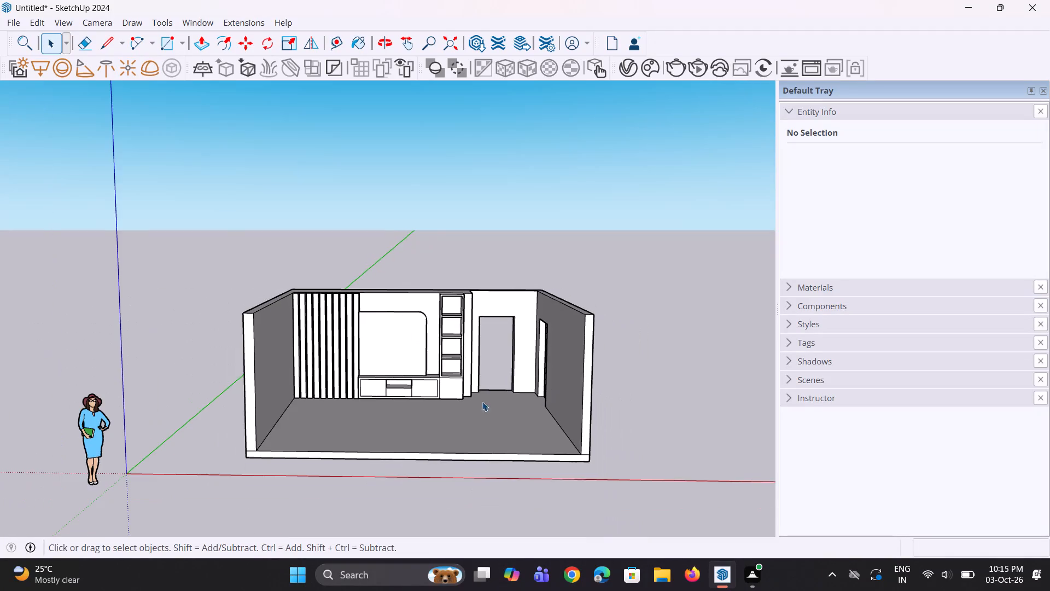
# Push/Pull the inner face of the side wall with the door opening about 10 7/8" into the room.
pyautogui.moveTo(471, 417); pyautogui.dragTo(443, 428, button='middle')
pyautogui.scroll(2, 398, 308)
pyautogui.scroll(1, 395, 352)
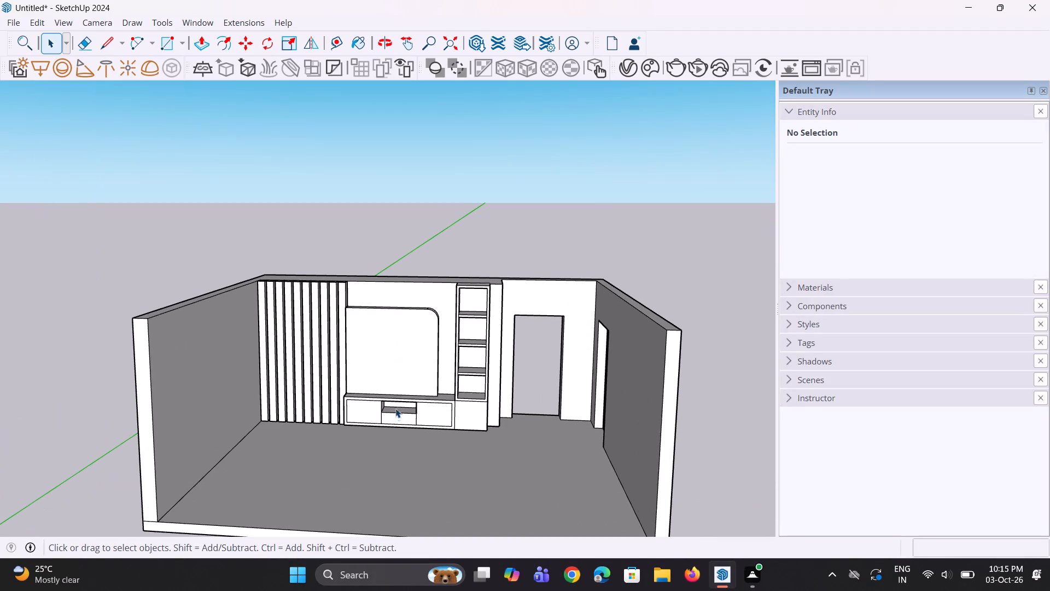
pyautogui.scroll(-4, 394, 362)
pyautogui.moveTo(398, 361); pyautogui.dragTo(433, 354, button='middle')
pyautogui.scroll(2, 512, 373)
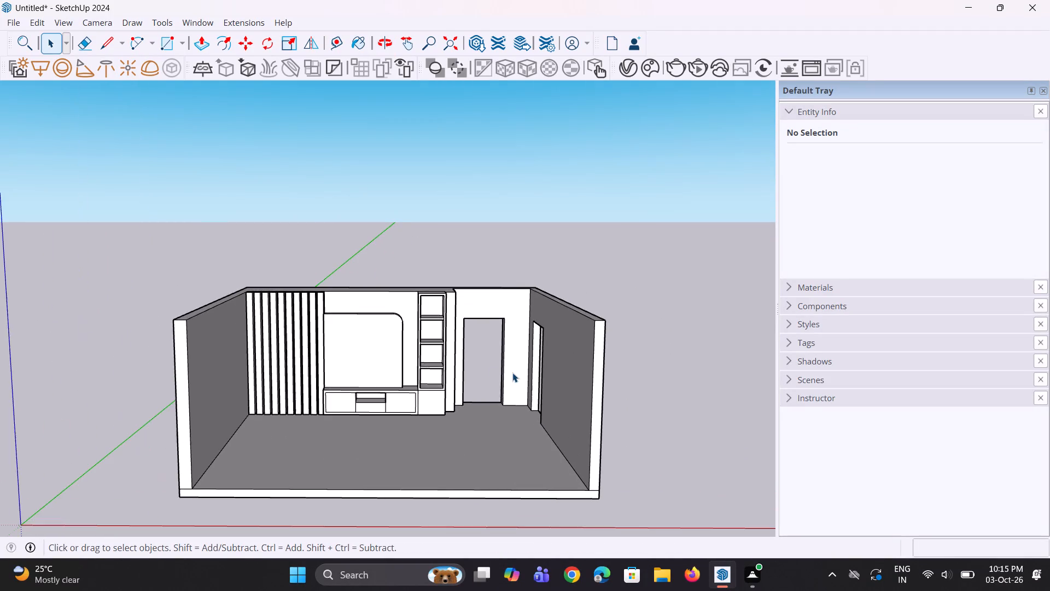
pyautogui.scroll(2, 521, 395)
pyautogui.moveTo(567, 408); pyautogui.dragTo(586, 418, button='middle')
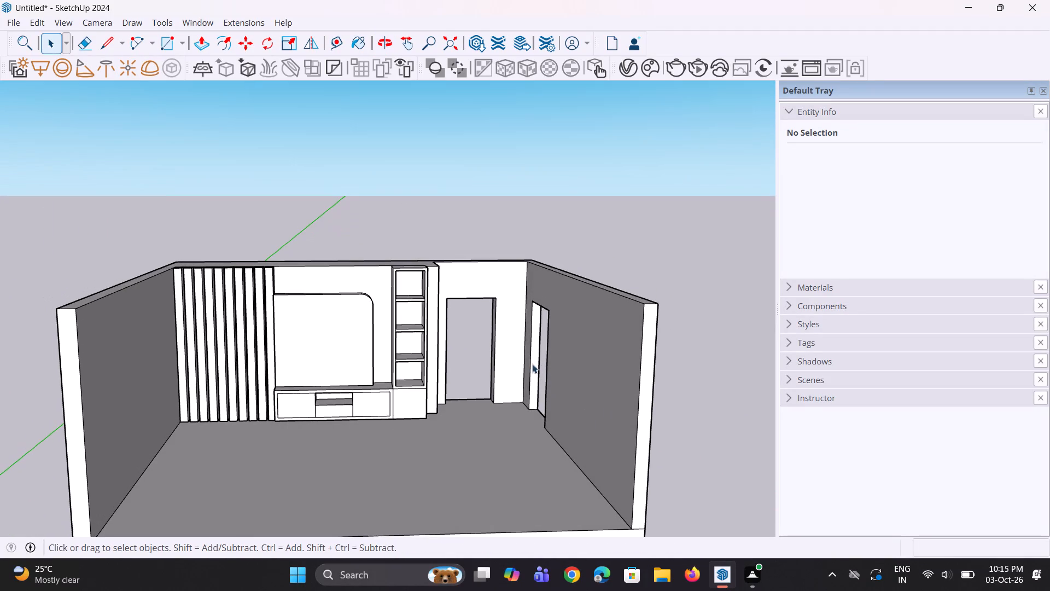
pyautogui.scroll(3, 532, 364)
pyautogui.press('p')
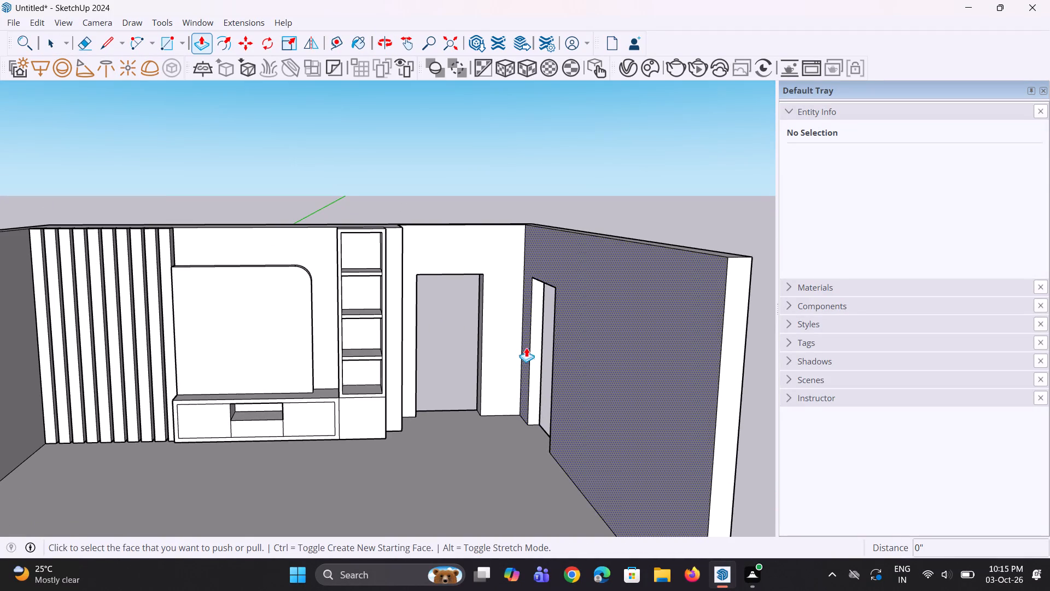
pyautogui.click(525, 347)
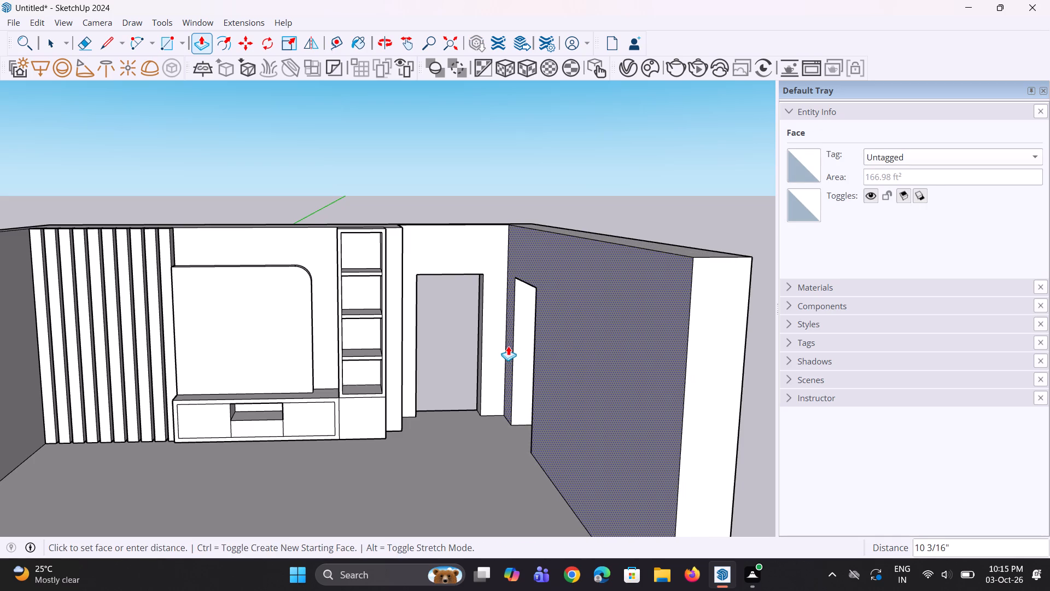
pyautogui.click(508, 346)
# Push the same side wall's outer face about 10 1/16" inward toward the room.
pyautogui.scroll(-3, 512, 352)
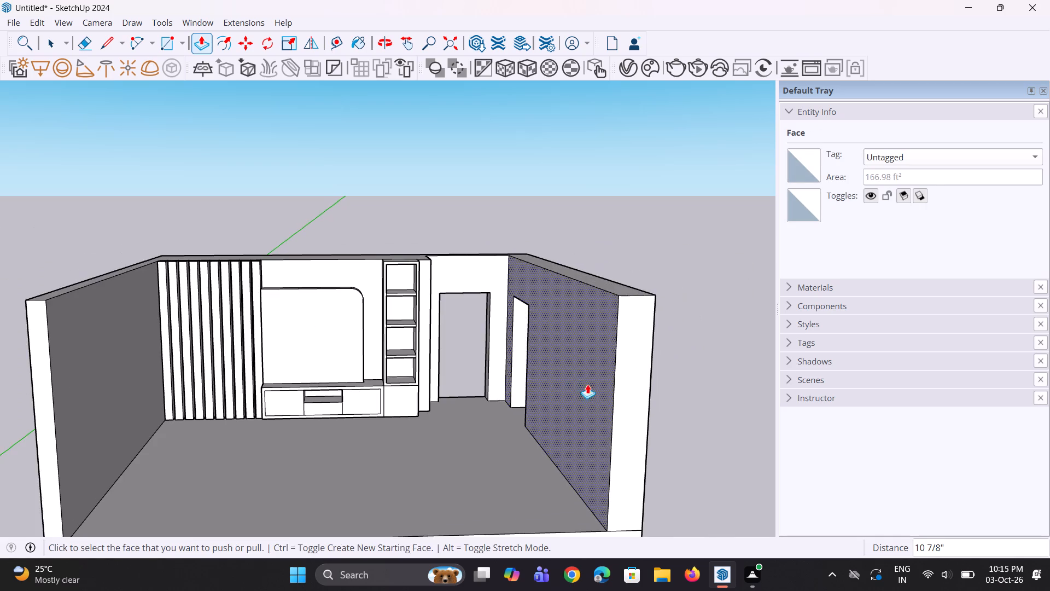
pyautogui.moveTo(588, 385); pyautogui.dragTo(450, 379, button='middle')
pyautogui.click(464, 401)
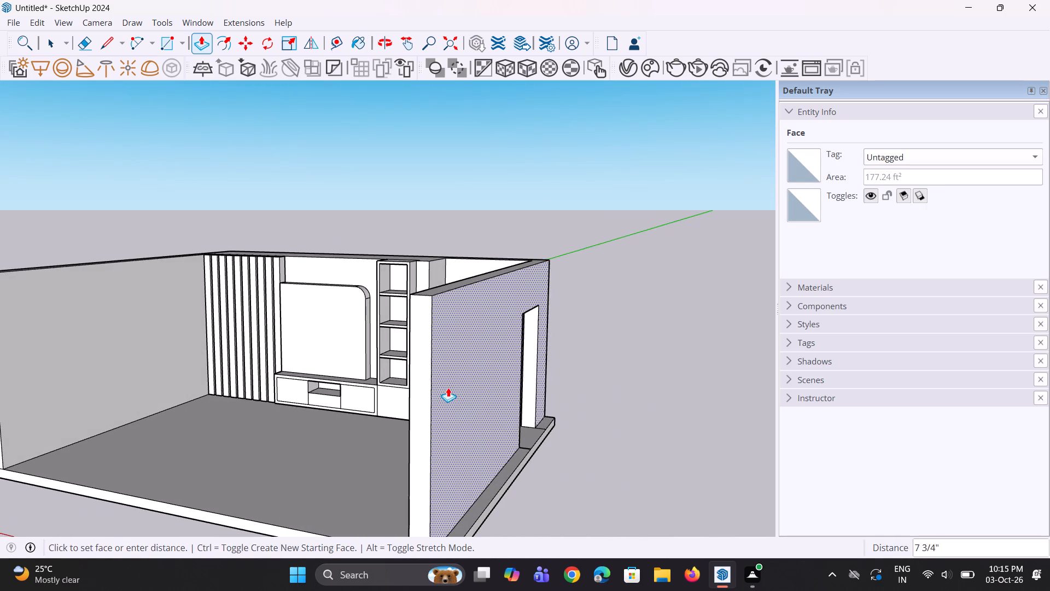
pyautogui.click(445, 385)
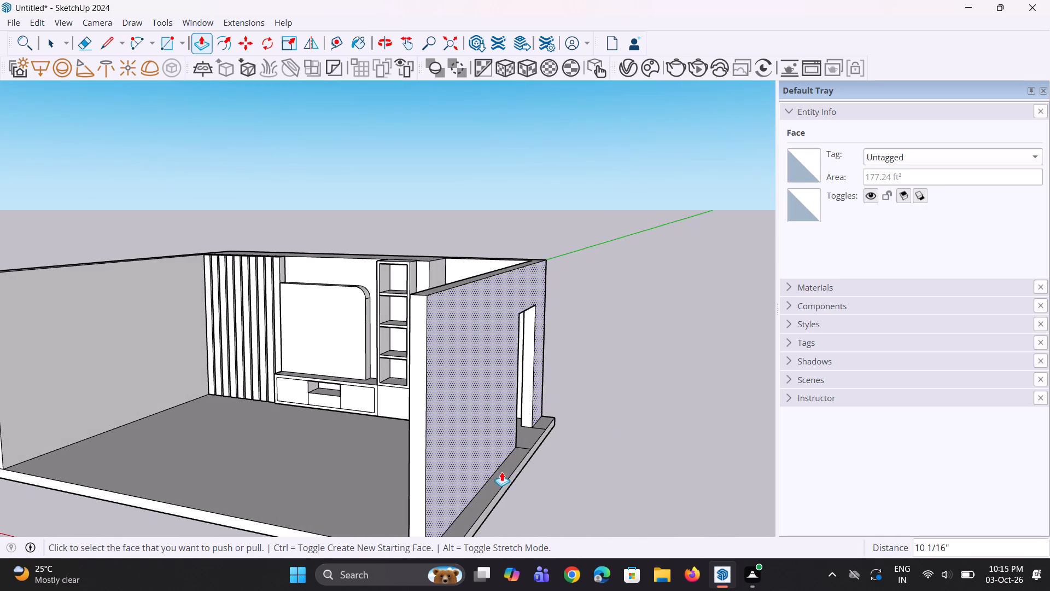
# Push the exposed floor slab edge beside the side wall inward, flush with the wall's outer face.
pyautogui.click(505, 485)
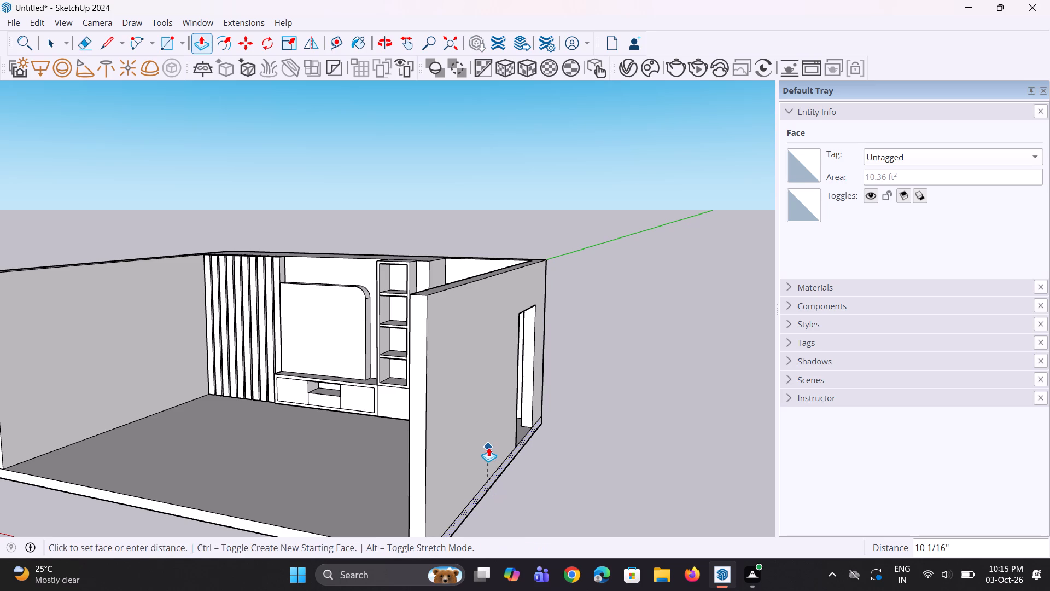
pyautogui.click(488, 447)
# Pull the side wall's inner face slightly further into the room.
pyautogui.scroll(-4, 488, 444)
pyautogui.moveTo(452, 439); pyautogui.dragTo(637, 472, button='middle')
pyautogui.scroll(2, 561, 432)
pyautogui.moveTo(573, 443); pyautogui.dragTo(527, 436, button='middle')
pyautogui.scroll(3, 479, 351)
pyautogui.moveTo(477, 363); pyautogui.dragTo(506, 369, button='middle')
pyautogui.scroll(1, 477, 363)
pyautogui.click(492, 350)
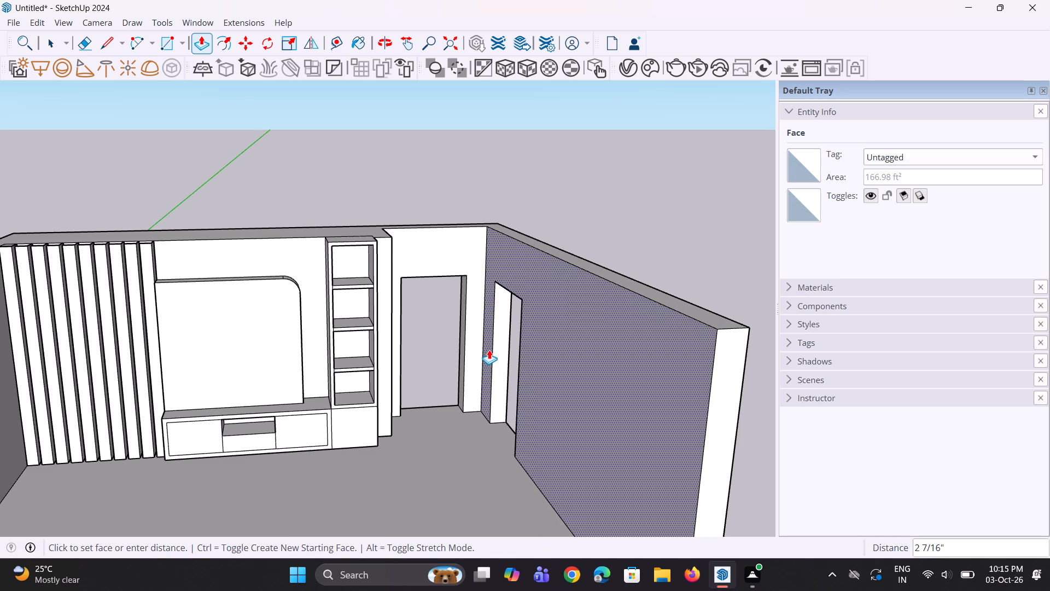
pyautogui.click(491, 350)
# Push the side wall's outer face slightly further inward.
pyautogui.scroll(-4, 428, 393)
pyautogui.moveTo(586, 420); pyautogui.dragTo(562, 420, button='middle')
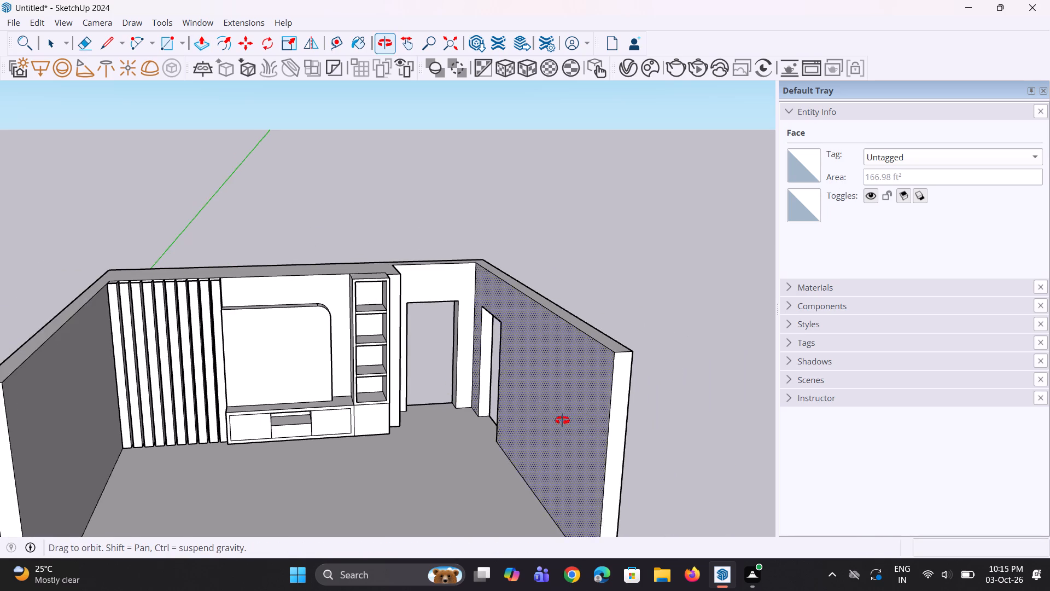
pyautogui.moveTo(562, 420); pyautogui.dragTo(391, 401, button='middle')
pyautogui.click(388, 401)
pyautogui.click(384, 400)
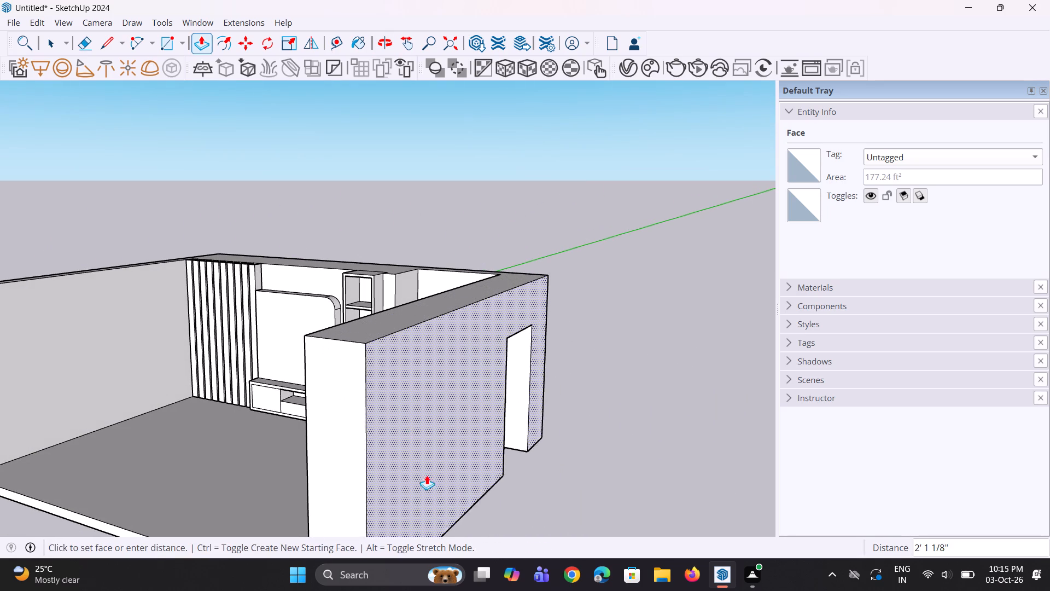
pyautogui.press('Escape')
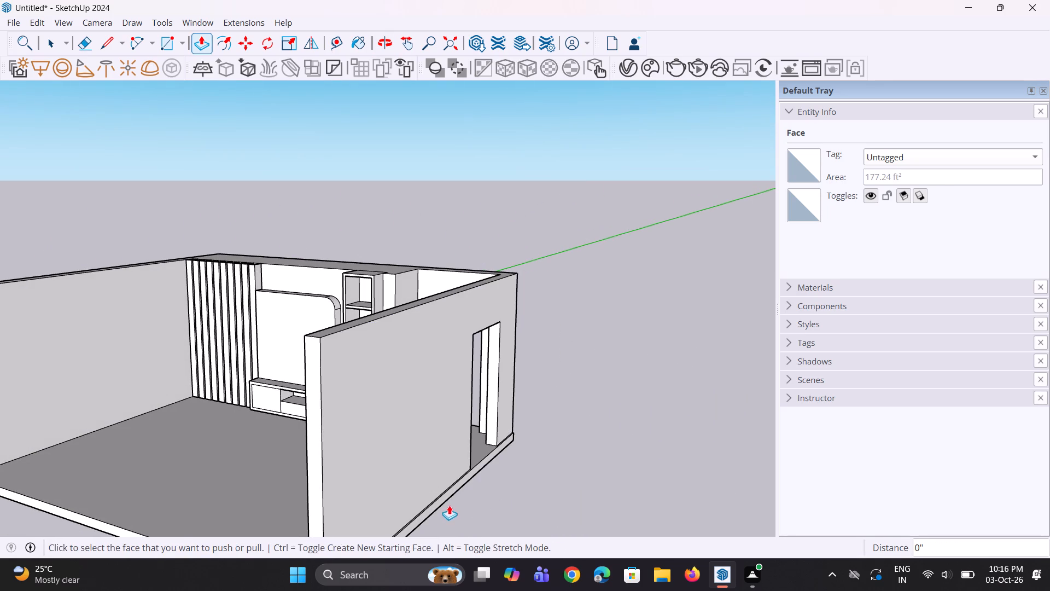
# Push the exposed floor slab edge in about 15/16", flush with the side wall's outer face.
pyautogui.click(447, 499)
pyautogui.click(435, 473)
pyautogui.scroll(-5, 435, 463)
pyautogui.moveTo(421, 460); pyautogui.dragTo(632, 496, button='middle')
pyautogui.scroll(5, 504, 434)
pyautogui.moveTo(505, 426); pyautogui.dragTo(518, 350, button='middle')
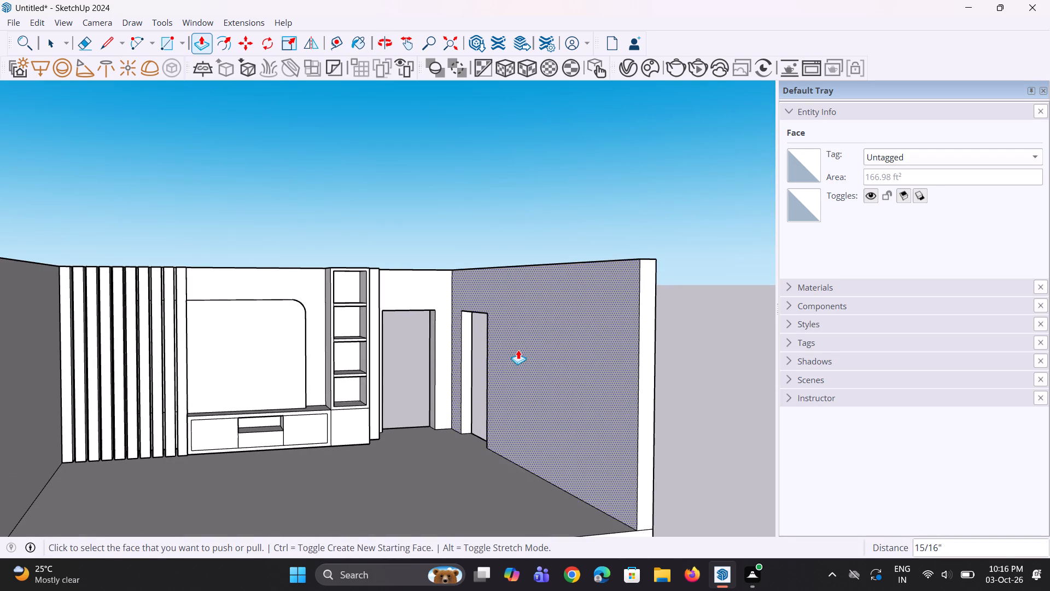
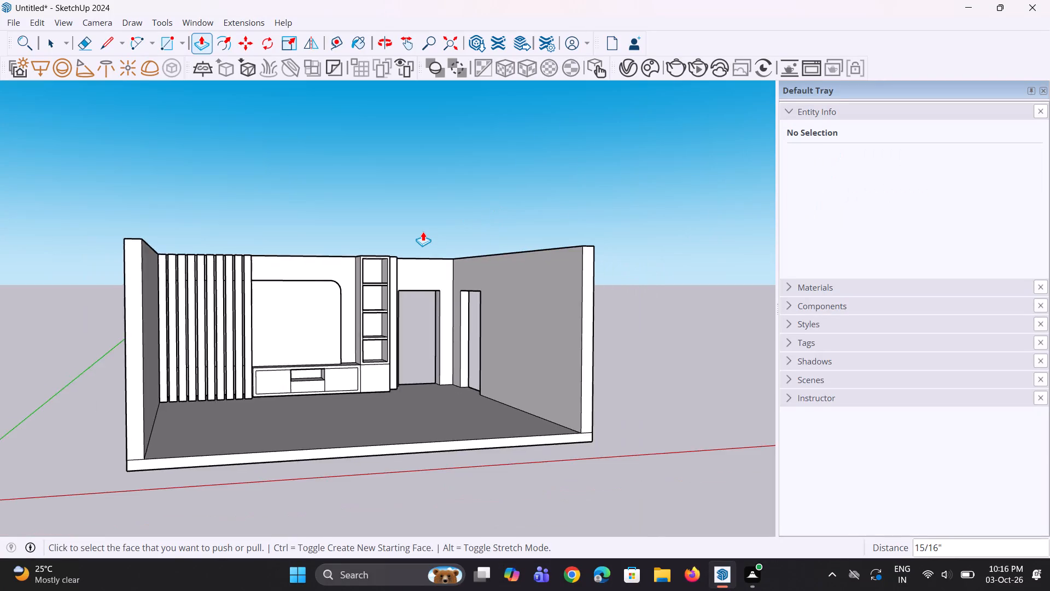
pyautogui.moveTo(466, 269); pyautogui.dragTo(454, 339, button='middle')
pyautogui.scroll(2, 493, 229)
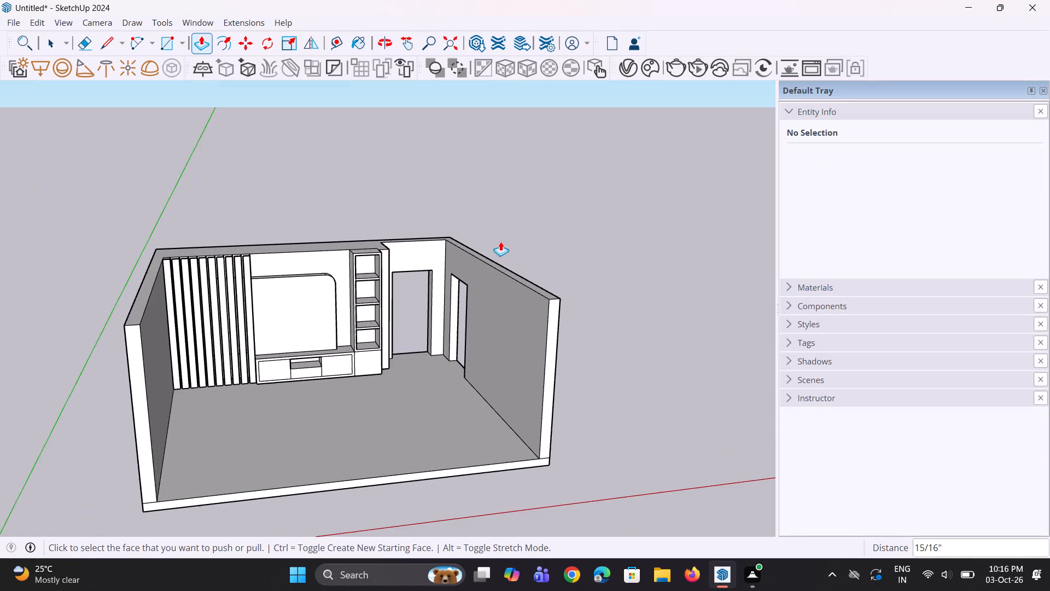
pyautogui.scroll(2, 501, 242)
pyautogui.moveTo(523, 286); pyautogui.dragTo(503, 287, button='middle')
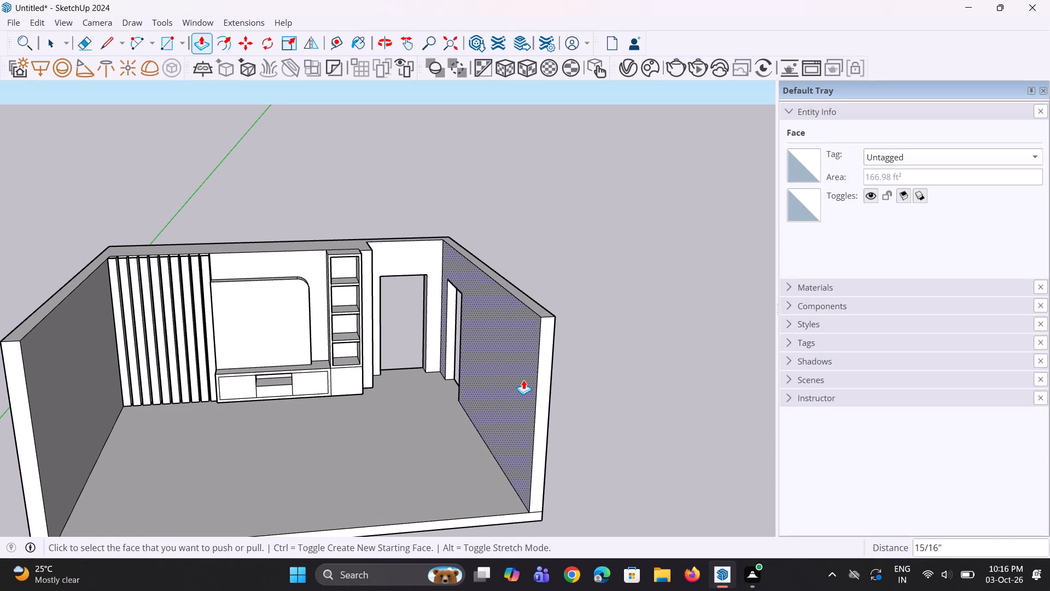
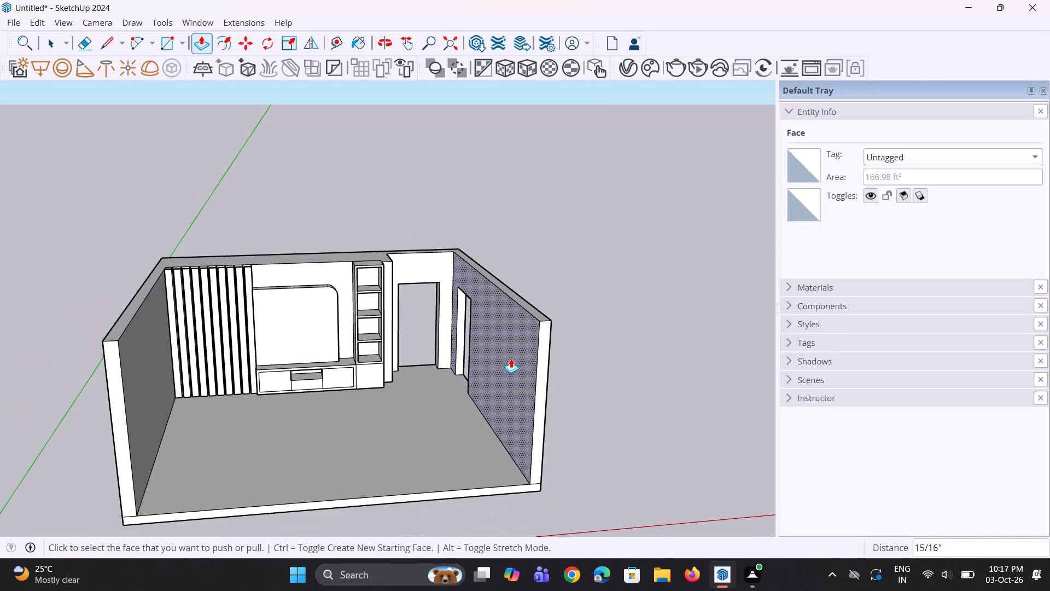
# Leave Push/Pull with nothing selected and inspect the room's TV wall, both door openings and the adjoining side wall.
pyautogui.press('space')
pyautogui.click(662, 352)
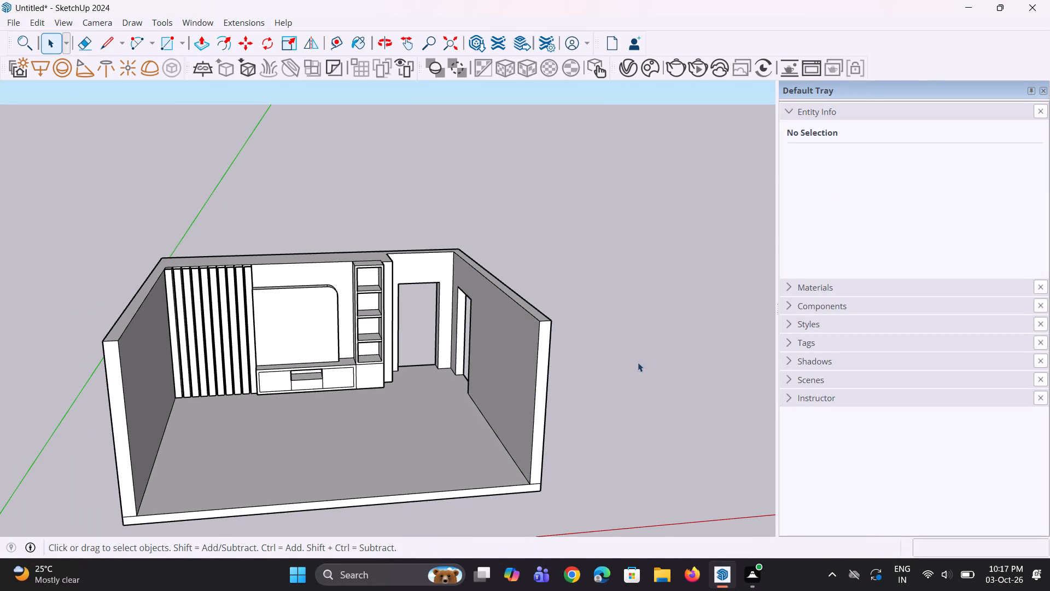
pyautogui.scroll(2, 627, 362)
pyautogui.scroll(-3, 617, 362)
pyautogui.moveTo(591, 366); pyautogui.dragTo(574, 360, button='middle')
pyautogui.scroll(2, 427, 287)
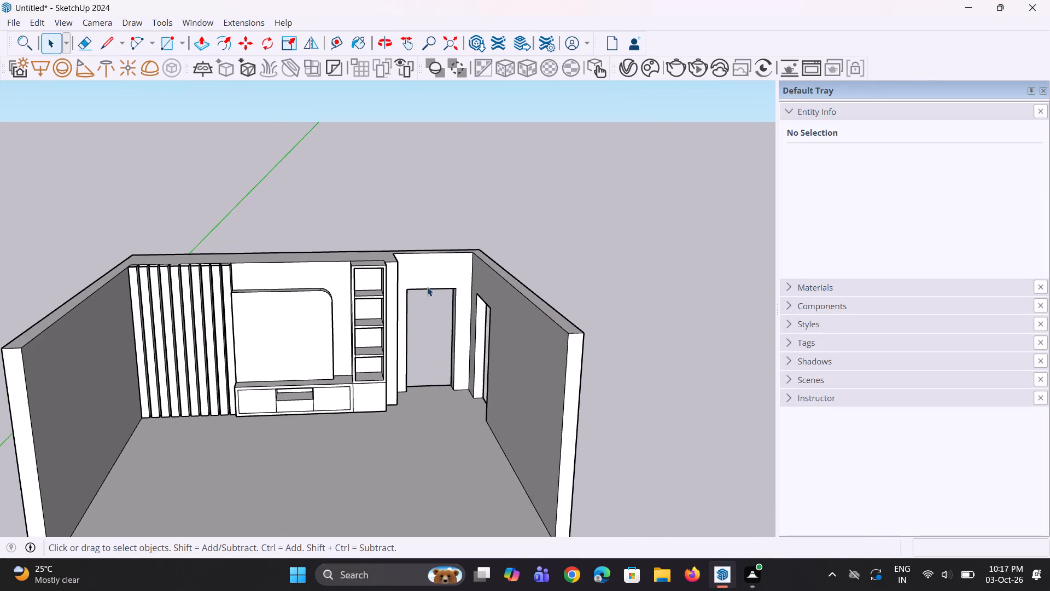
pyautogui.scroll(1, 437, 317)
pyautogui.scroll(-2, 451, 308)
pyautogui.scroll(1, 456, 306)
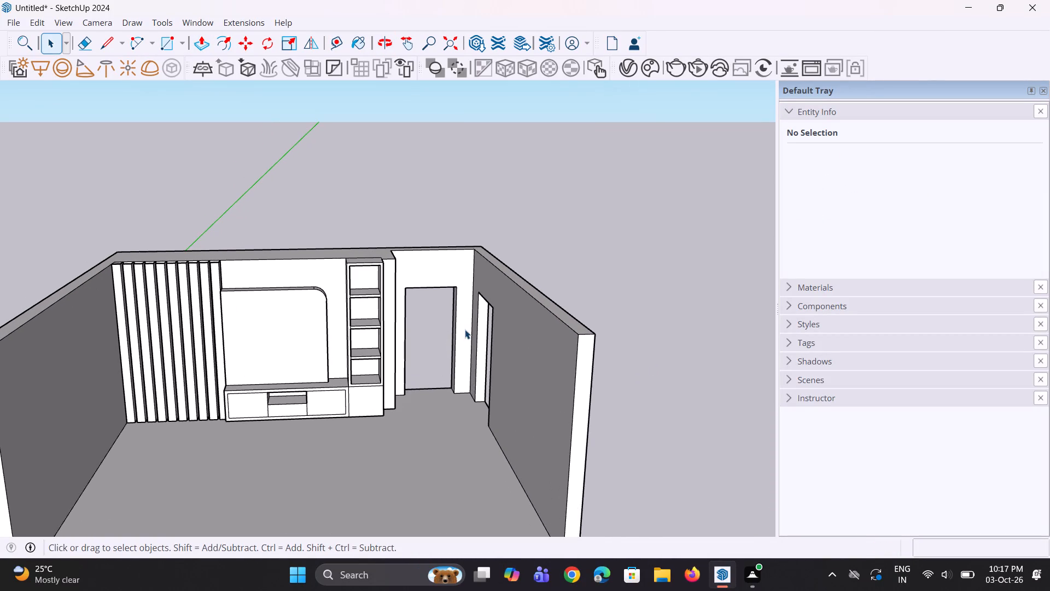
pyautogui.scroll(1, 475, 336)
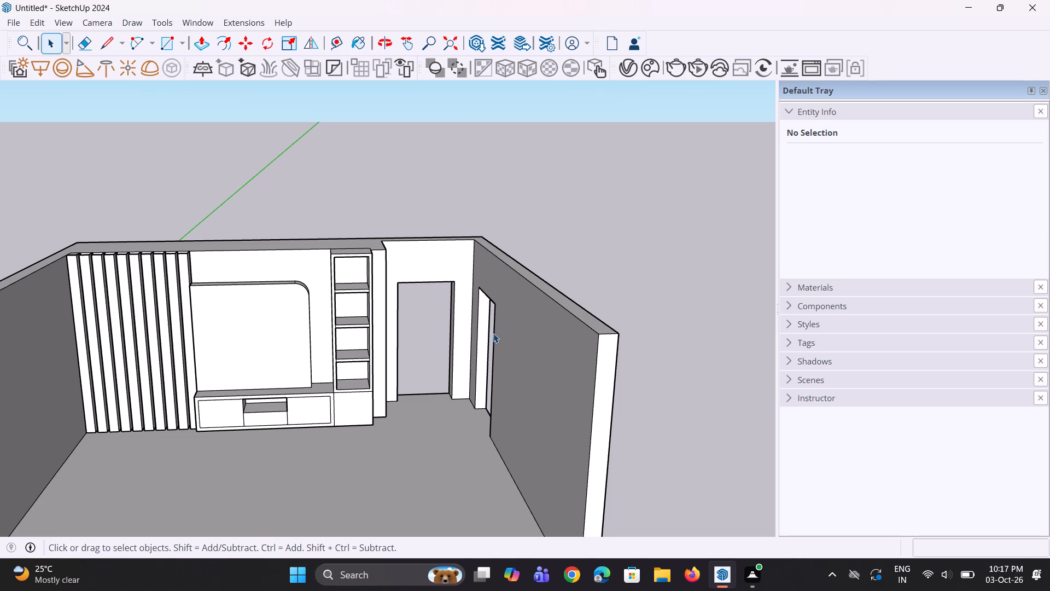
pyautogui.scroll(-3, 495, 328)
pyautogui.middleClick(495, 328)
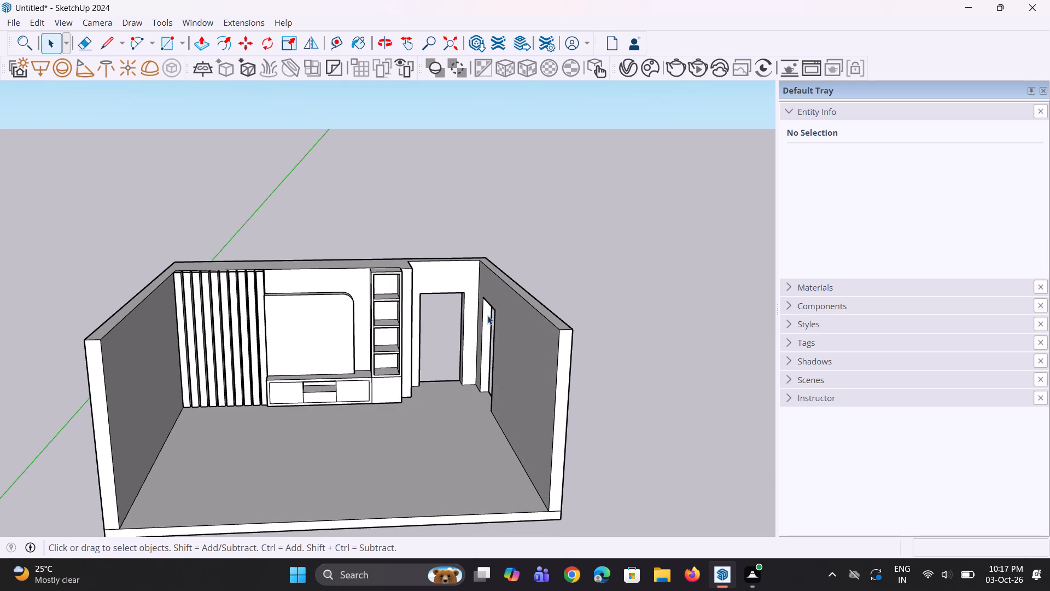
pyautogui.scroll(-3, 486, 313)
pyautogui.scroll(4, 507, 362)
pyautogui.middleClick(505, 390)
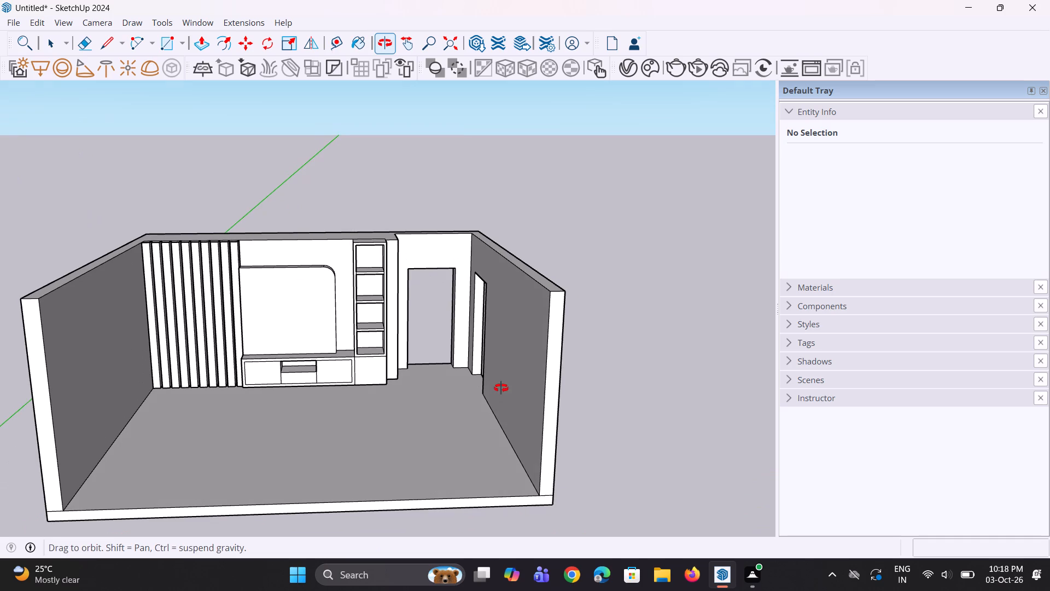
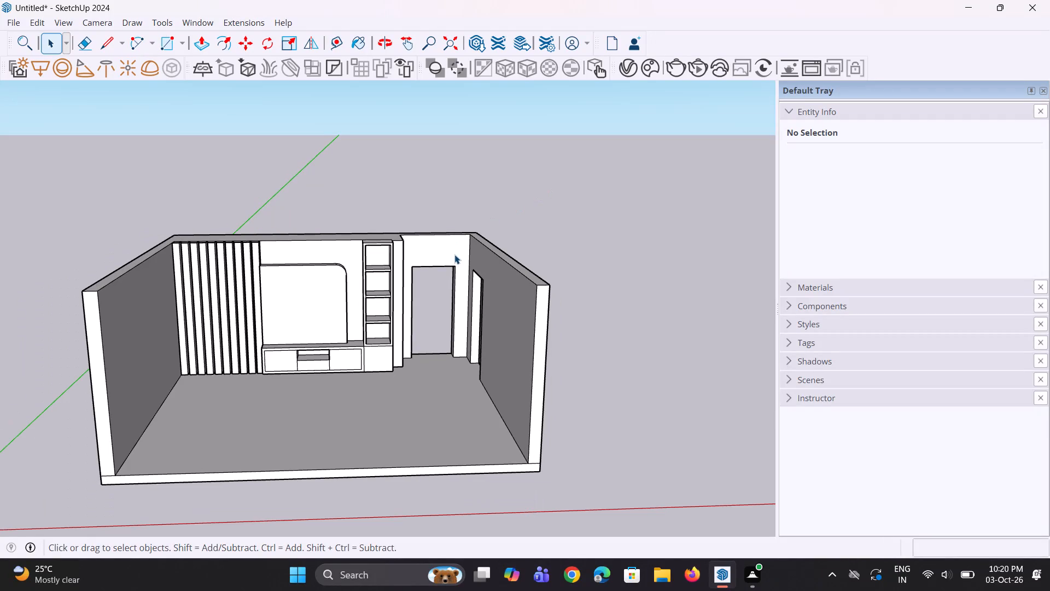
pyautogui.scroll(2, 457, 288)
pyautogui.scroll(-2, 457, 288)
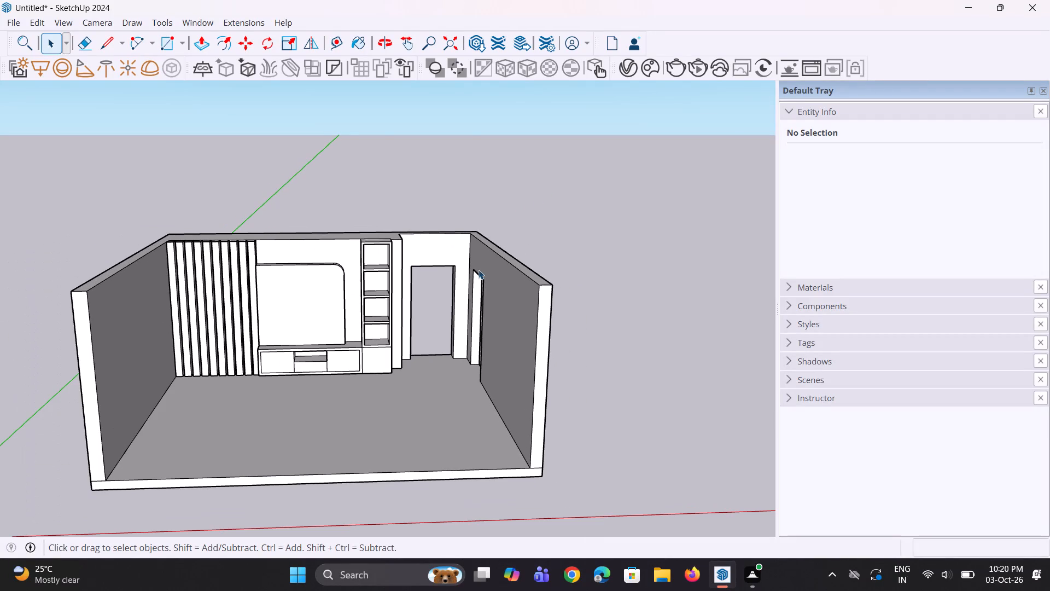
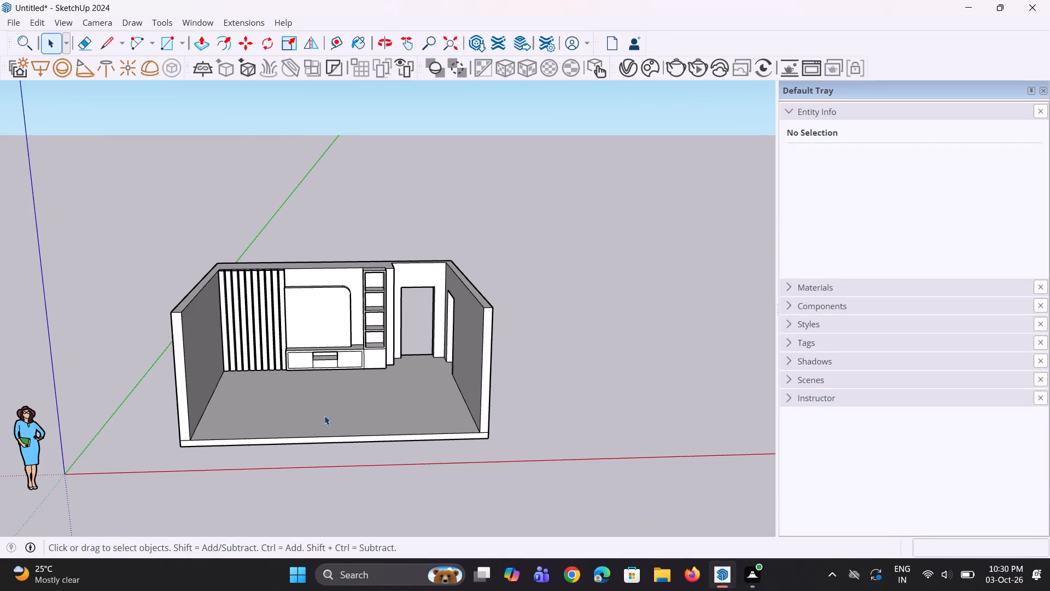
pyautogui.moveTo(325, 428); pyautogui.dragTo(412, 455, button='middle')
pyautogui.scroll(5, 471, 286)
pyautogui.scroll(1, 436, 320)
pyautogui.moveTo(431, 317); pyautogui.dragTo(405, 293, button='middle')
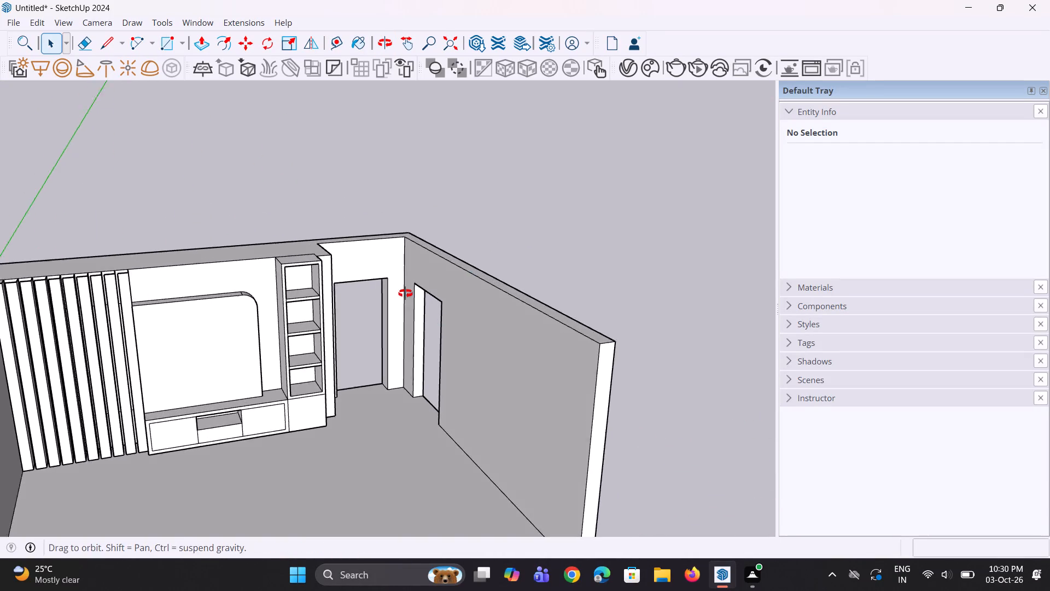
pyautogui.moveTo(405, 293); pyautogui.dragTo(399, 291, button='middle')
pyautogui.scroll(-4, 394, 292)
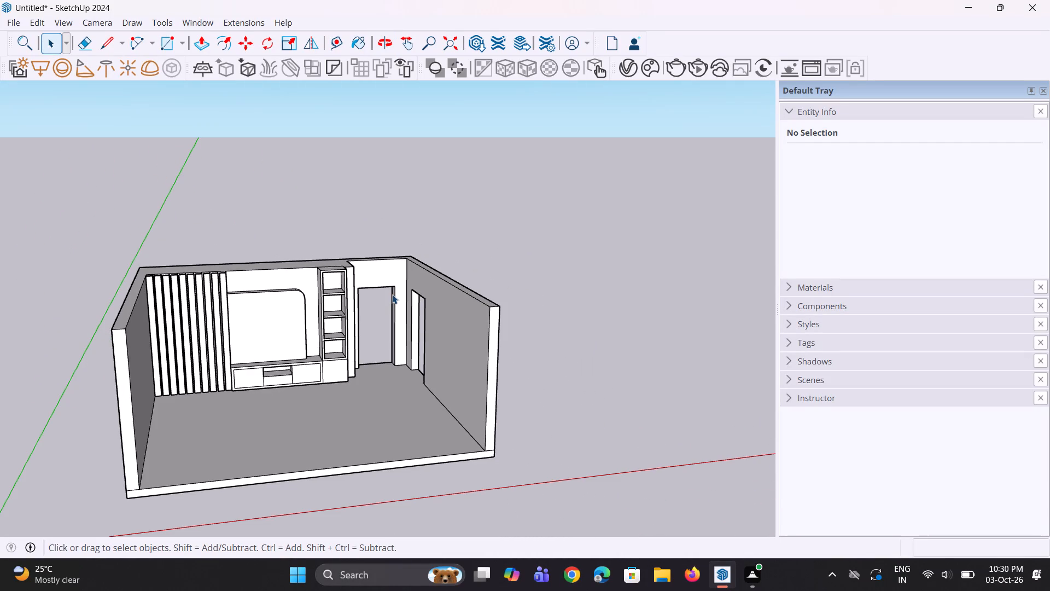
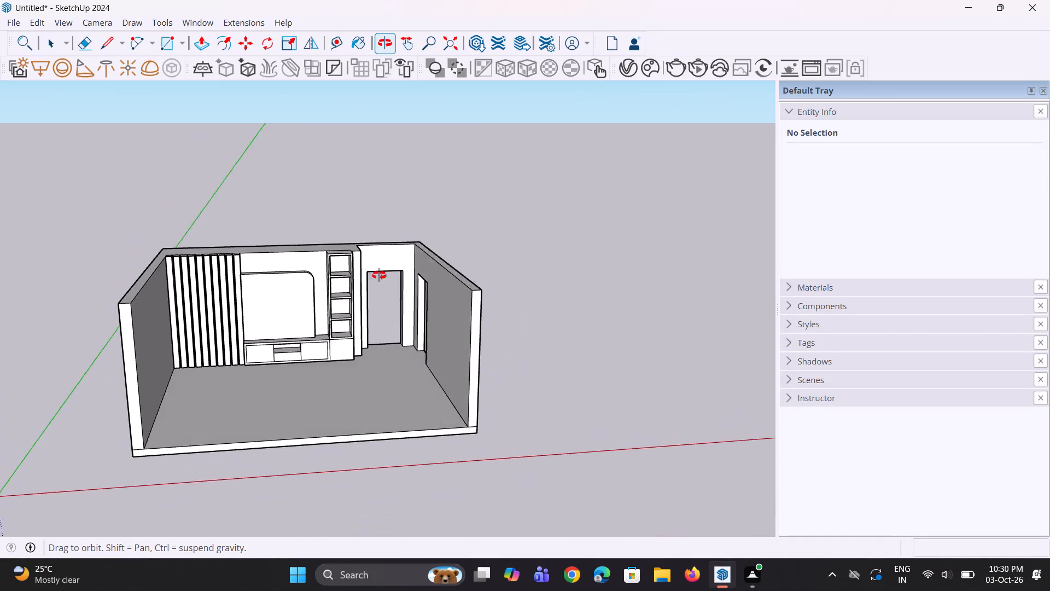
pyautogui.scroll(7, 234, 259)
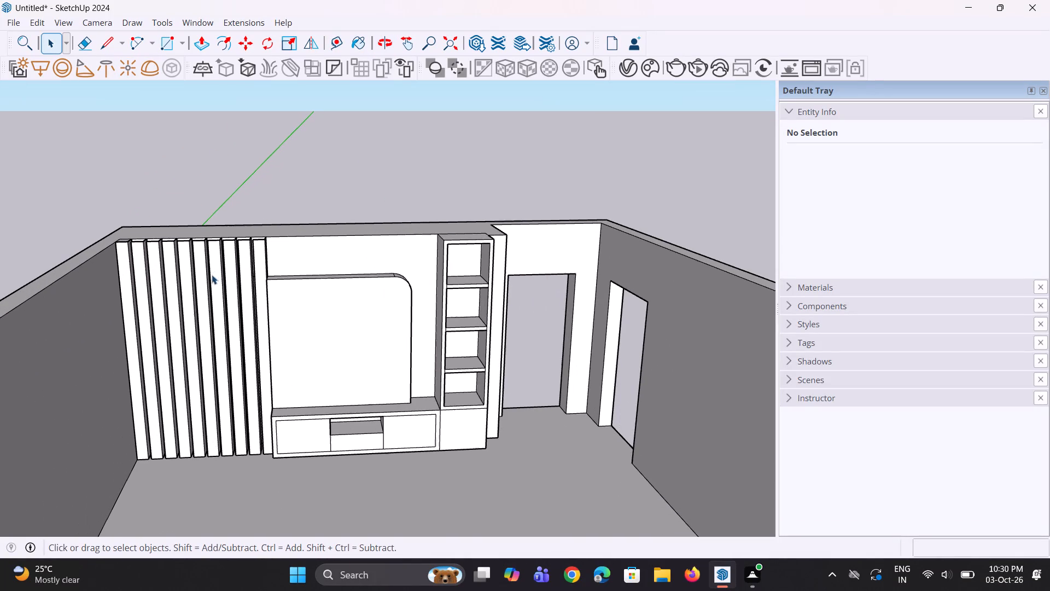
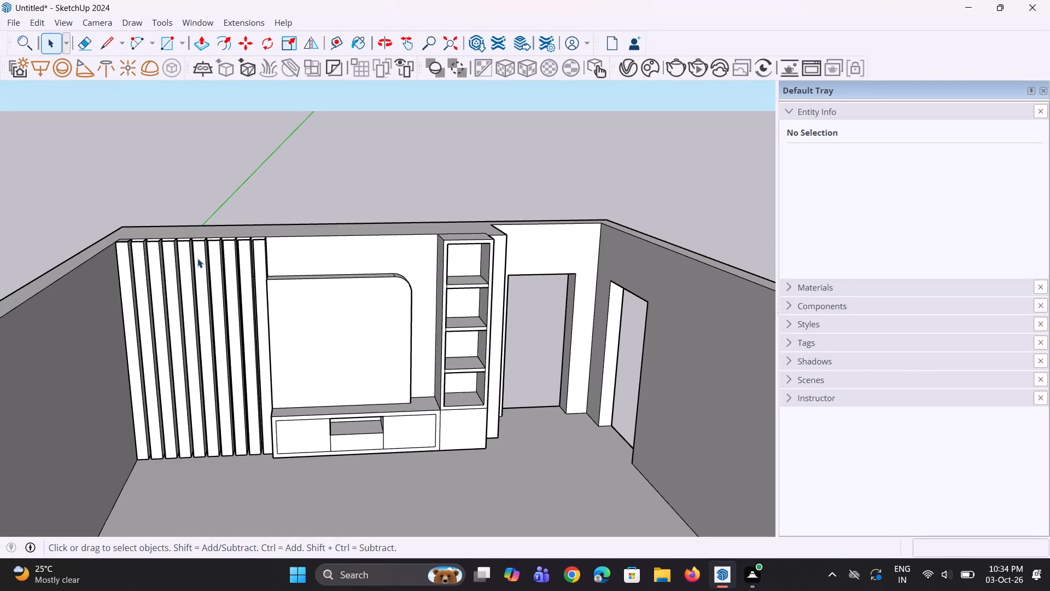
# Examine the open-front room from the front, checking the slatted TV wall, shelving and door openings.
pyautogui.scroll(-2, 291, 148)
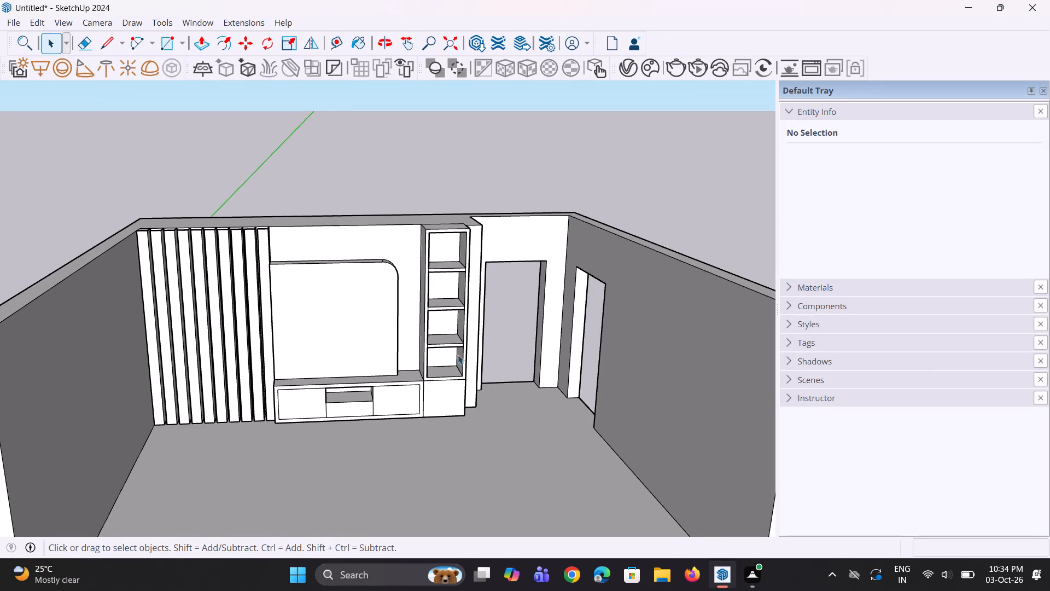
pyautogui.moveTo(458, 355); pyautogui.dragTo(433, 342, button='middle')
pyautogui.scroll(1, 433, 342)
pyautogui.scroll(-4, 494, 347)
pyautogui.moveTo(513, 349); pyautogui.dragTo(518, 342, button='middle')
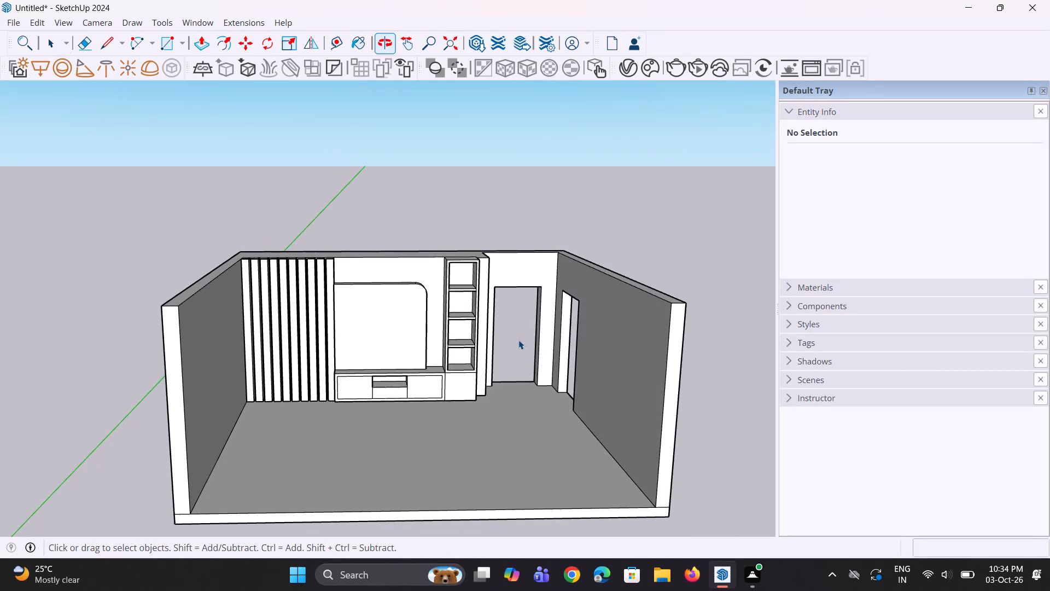
pyautogui.scroll(-3, 518, 340)
pyautogui.moveTo(573, 362); pyautogui.dragTo(557, 374, button='middle')
pyautogui.scroll(4, 582, 428)
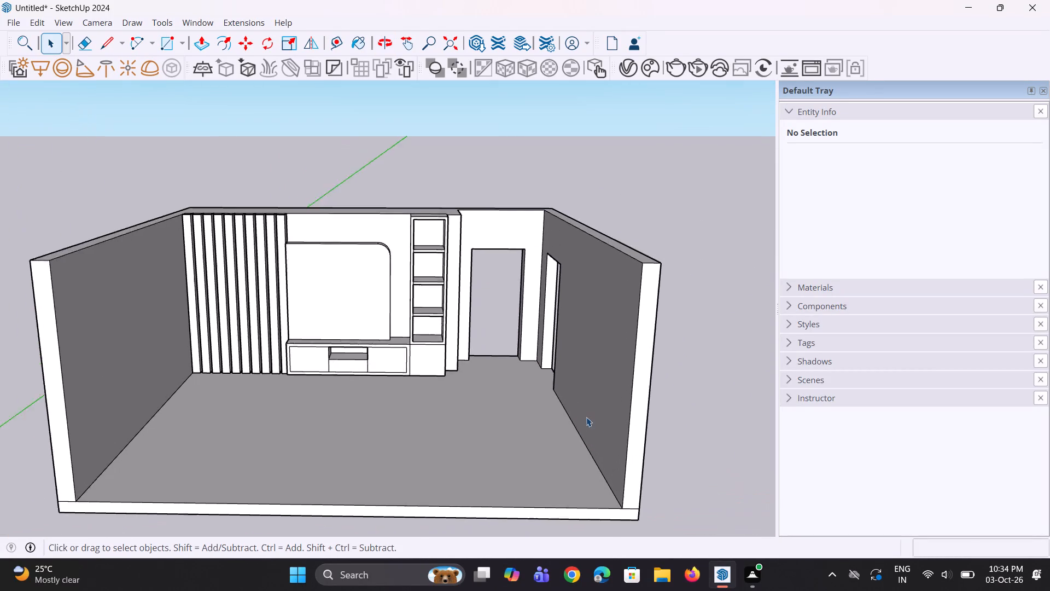
pyautogui.scroll(2, 586, 417)
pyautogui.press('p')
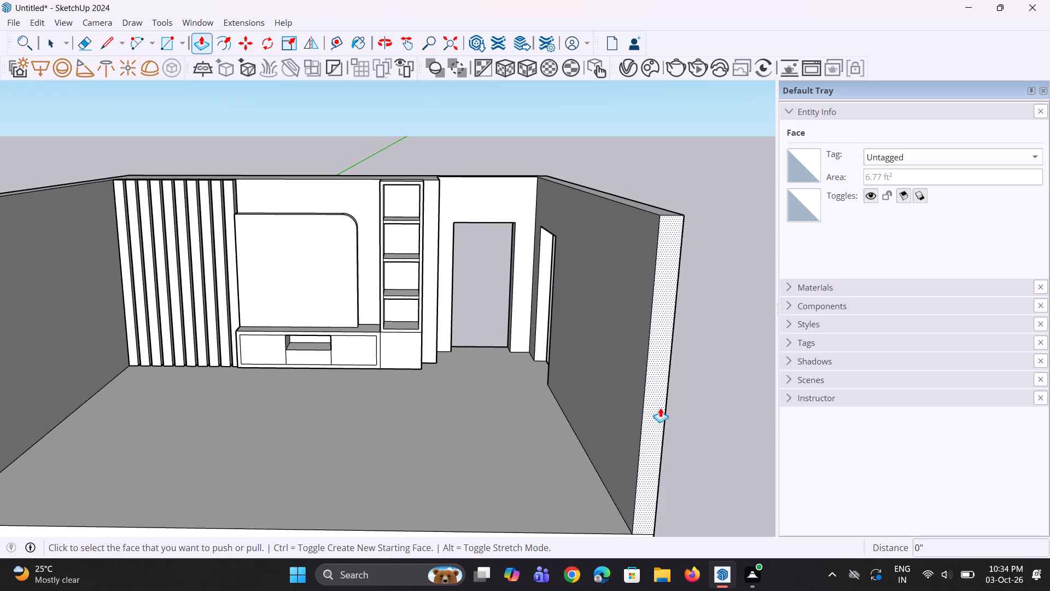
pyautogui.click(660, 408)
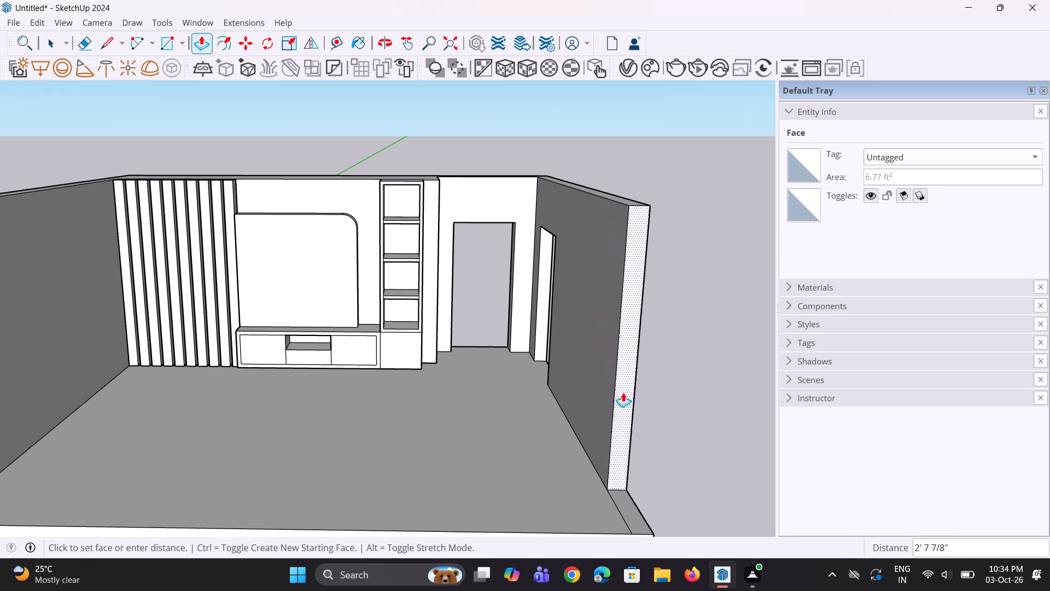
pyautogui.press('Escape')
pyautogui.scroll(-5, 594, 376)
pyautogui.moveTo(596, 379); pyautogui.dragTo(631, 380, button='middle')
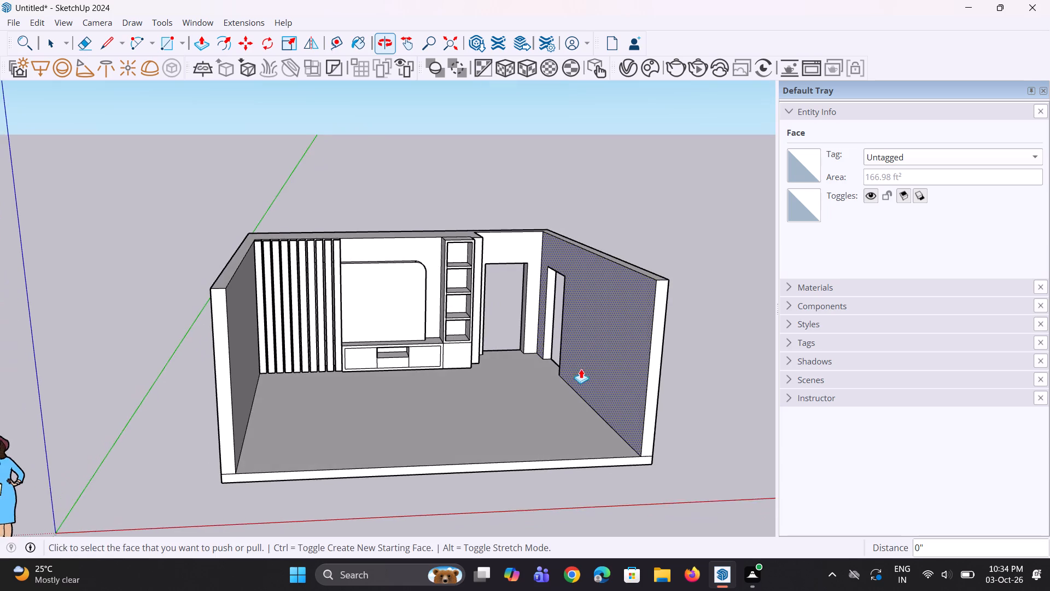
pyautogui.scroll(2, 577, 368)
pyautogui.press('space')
# Place a vertical guide on the side wall about 3' 2" from the near edge of its door opening.
pyautogui.moveTo(562, 384); pyautogui.dragTo(641, 375, button='middle')
pyautogui.scroll(1, 585, 316)
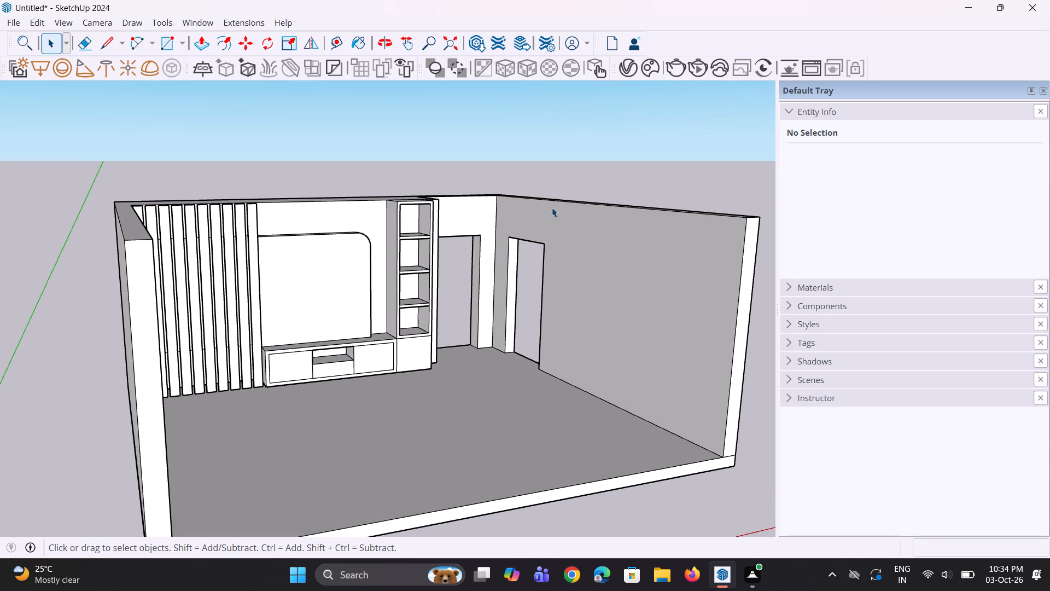
pyautogui.click(331, 40)
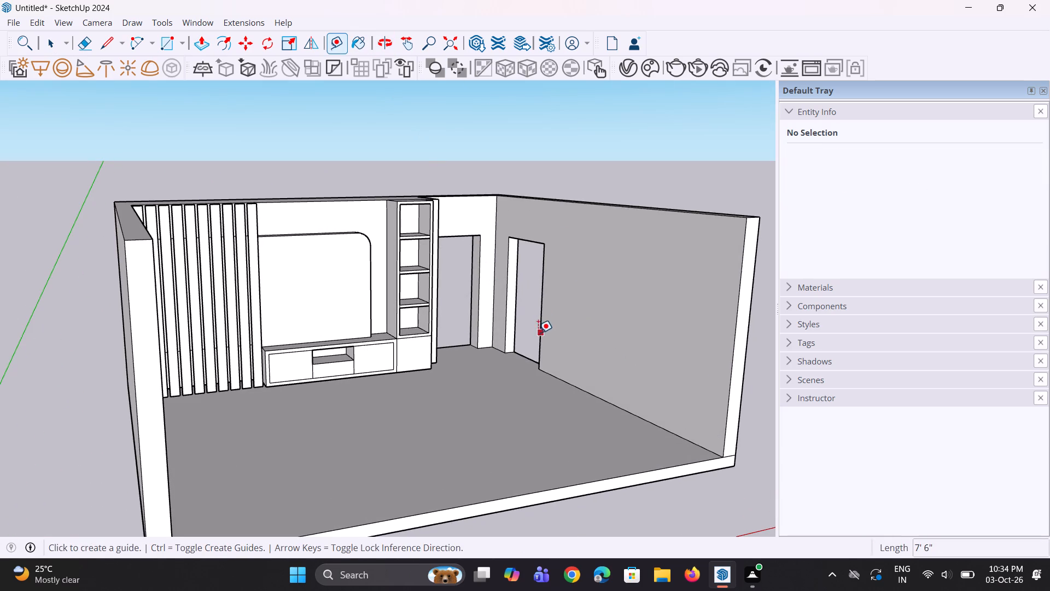
pyautogui.click(539, 324)
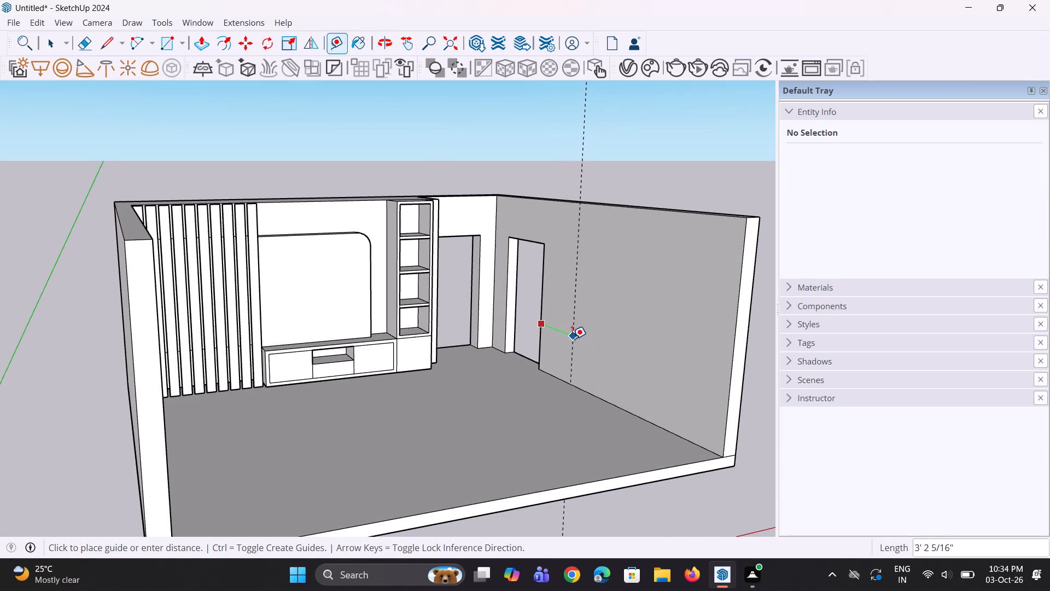
pyautogui.click(572, 339)
# Draw a 10' vertical line along the guide from the floor to the top of the side wall.
pyautogui.scroll(1, 598, 369)
pyautogui.moveTo(598, 369); pyautogui.dragTo(592, 372, button='middle')
pyautogui.press('l')
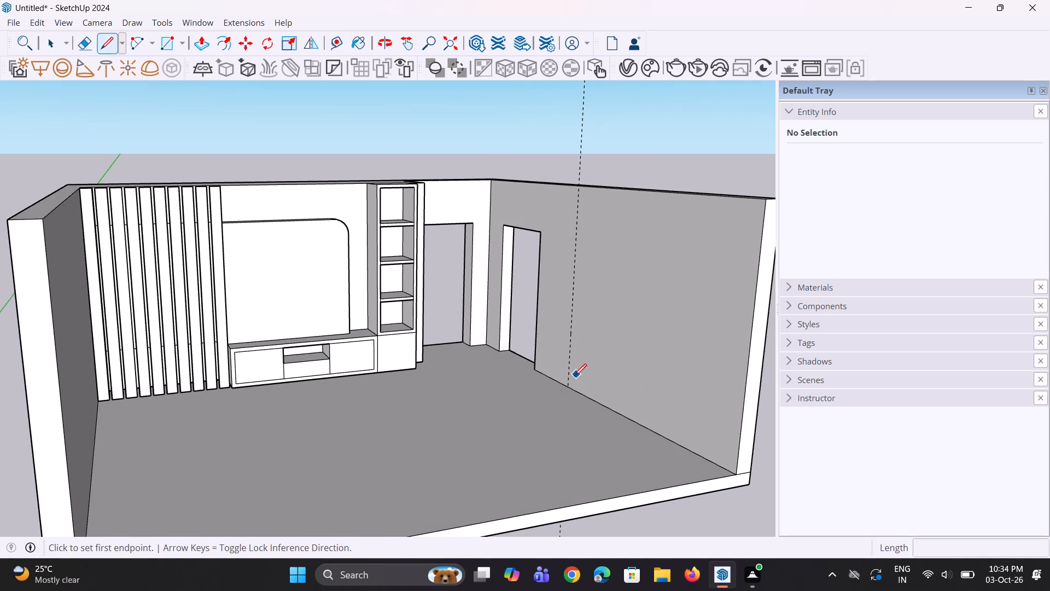
pyautogui.click(568, 383)
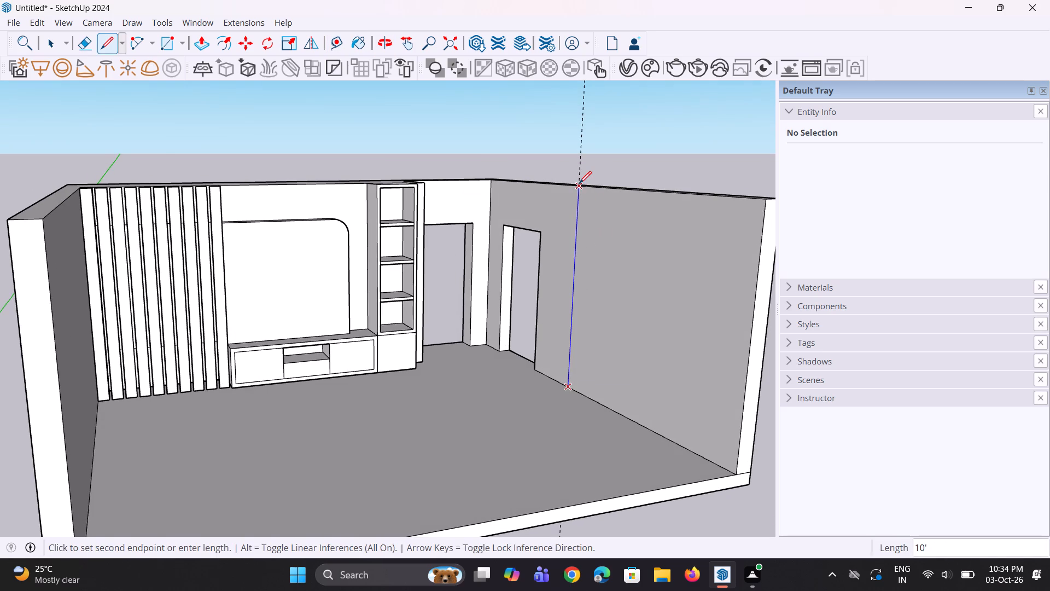
pyautogui.click(579, 183)
# Push the side wall face between the new line and the room's open front outward by about 7".
pyautogui.moveTo(586, 302); pyautogui.dragTo(574, 303, button='middle')
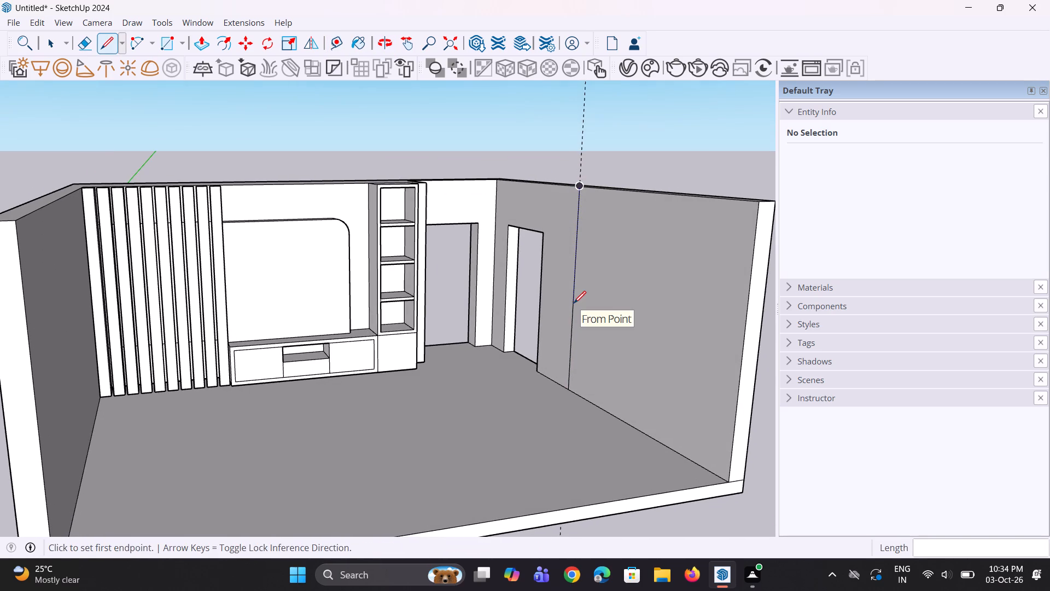
pyautogui.press('p')
pyautogui.click(615, 311)
pyautogui.click(626, 305)
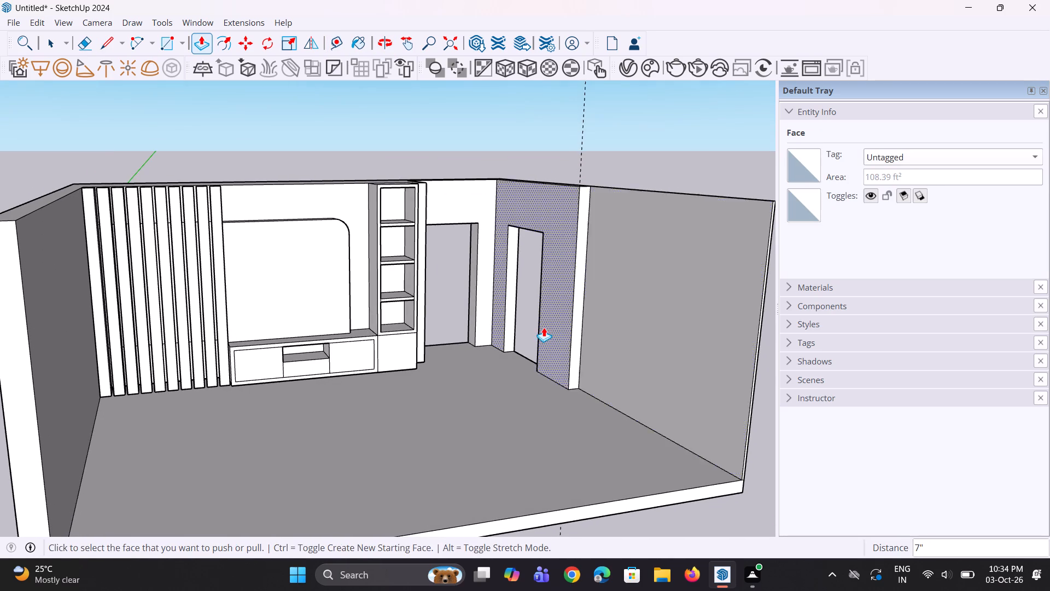
# Pull the outer face of the side wall with the door opening outward to thicken the wall.
pyautogui.scroll(-4, 544, 327)
pyautogui.moveTo(734, 350); pyautogui.dragTo(506, 355, button='middle')
pyautogui.click(506, 355)
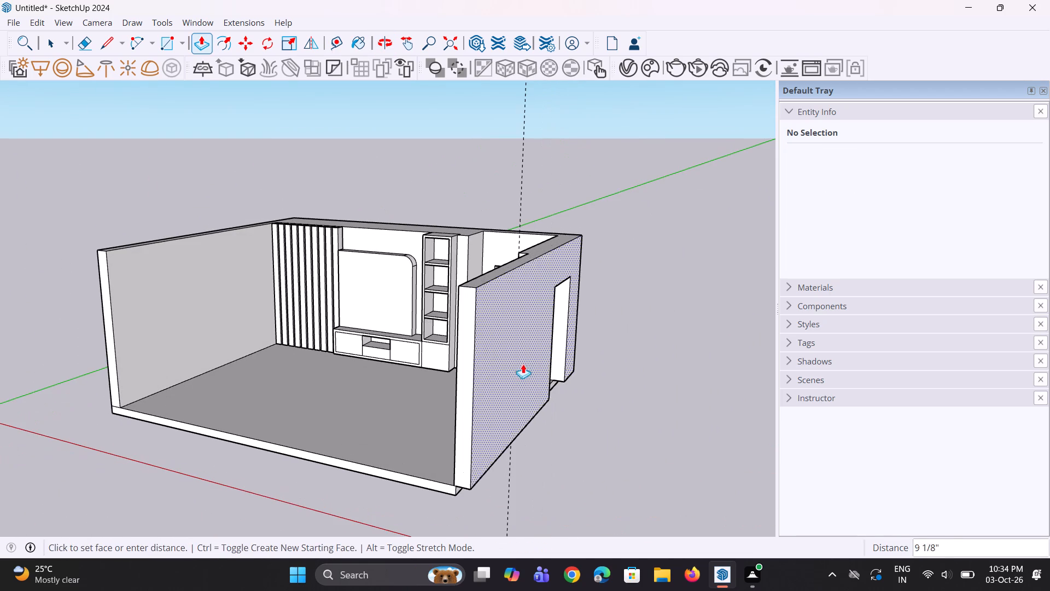
pyautogui.click(541, 374)
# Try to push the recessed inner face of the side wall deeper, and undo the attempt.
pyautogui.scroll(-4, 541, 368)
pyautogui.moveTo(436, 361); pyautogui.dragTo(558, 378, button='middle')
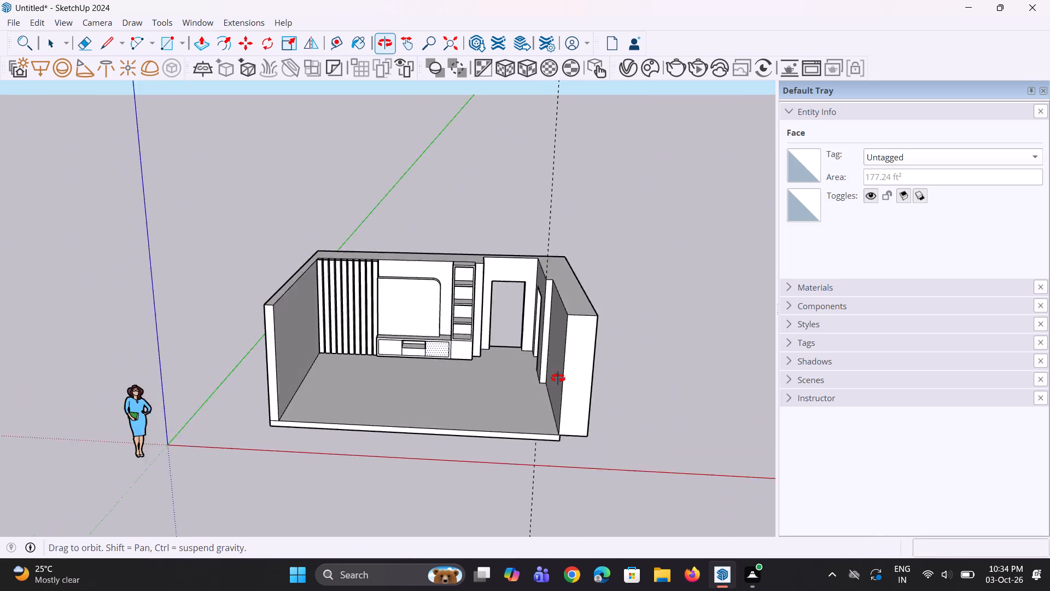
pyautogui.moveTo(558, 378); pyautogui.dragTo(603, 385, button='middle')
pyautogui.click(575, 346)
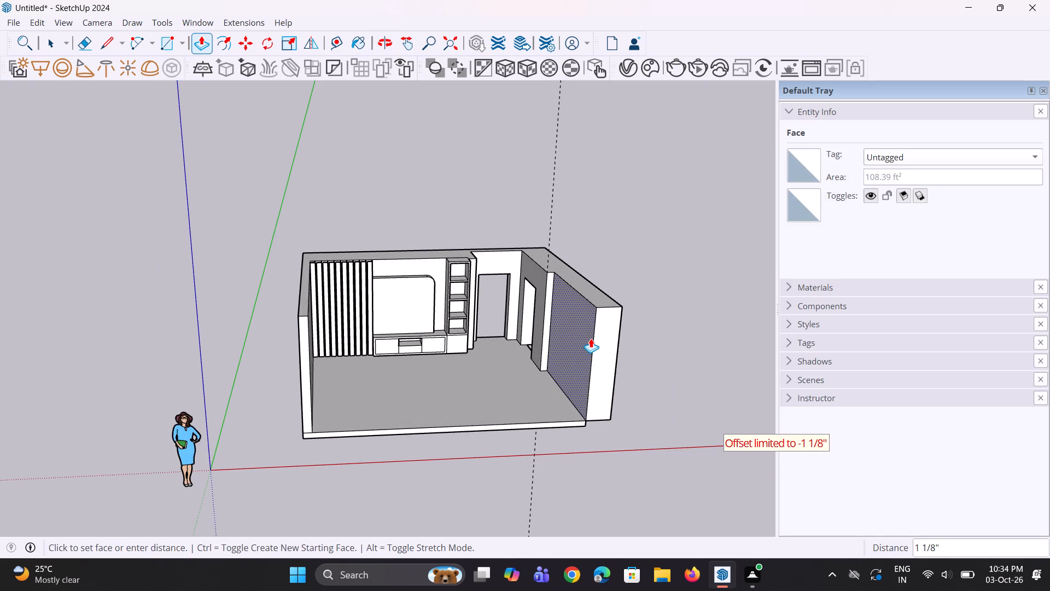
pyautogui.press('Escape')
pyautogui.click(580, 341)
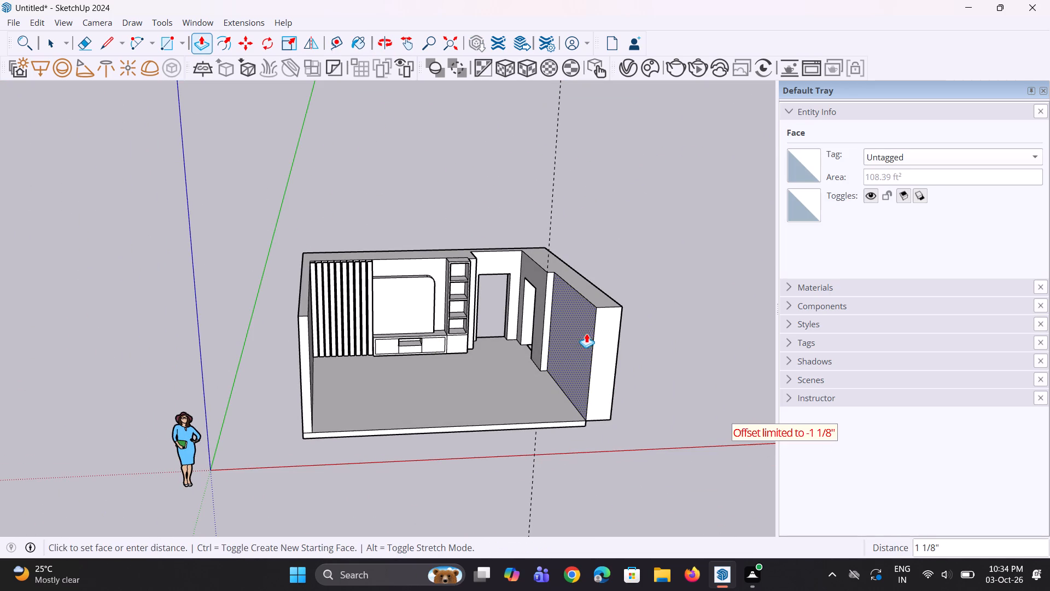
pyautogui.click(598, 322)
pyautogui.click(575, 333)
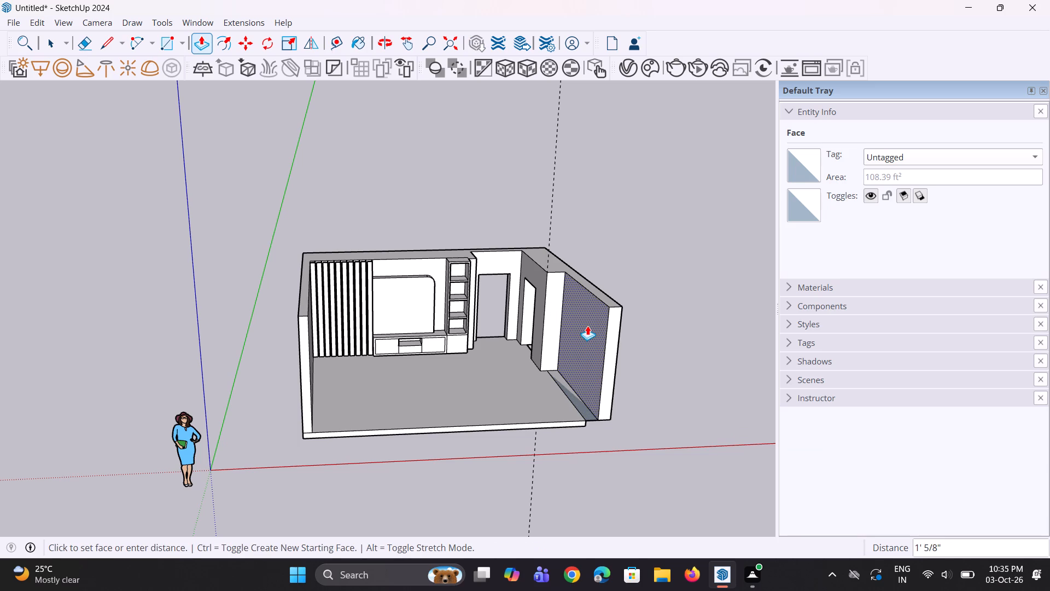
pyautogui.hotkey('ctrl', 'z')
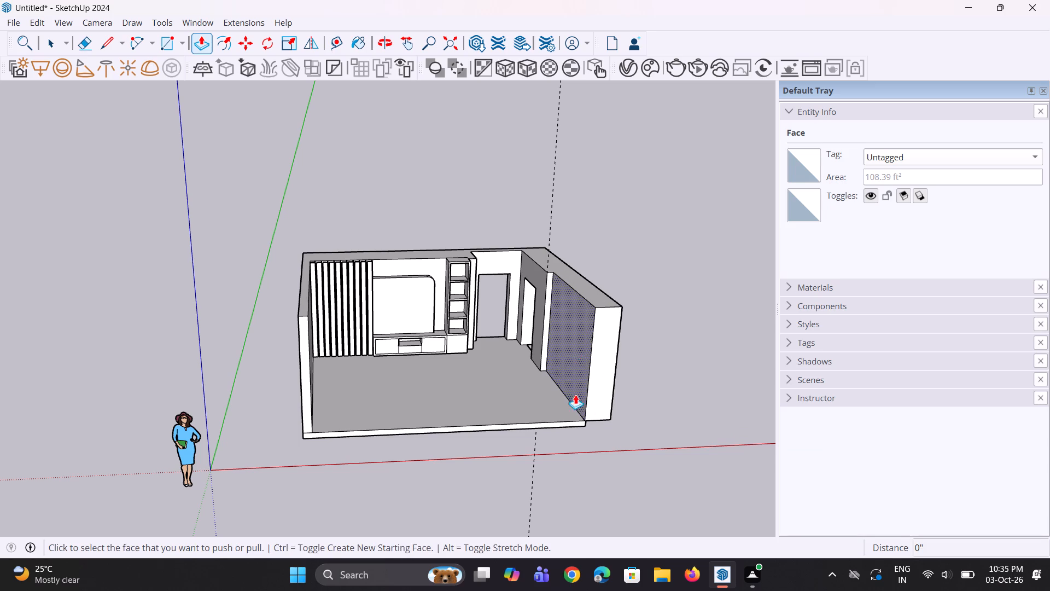
# Extend the floor slab outward about 7' 4" beyond the thickened side wall.
pyautogui.moveTo(581, 419); pyautogui.dragTo(337, 341, button='middle')
pyautogui.scroll(2, 421, 396)
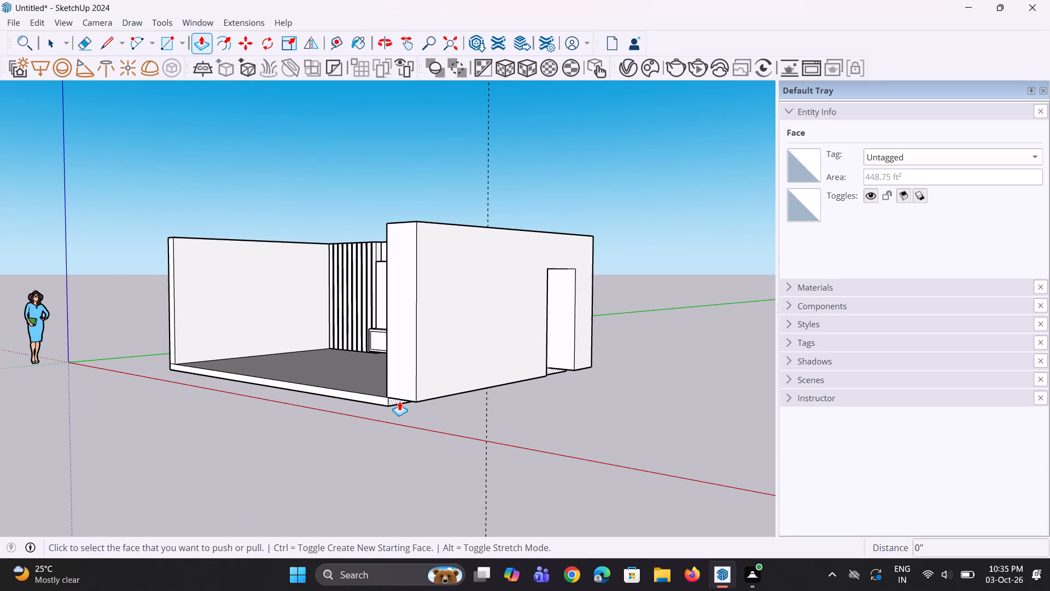
pyautogui.click(399, 401)
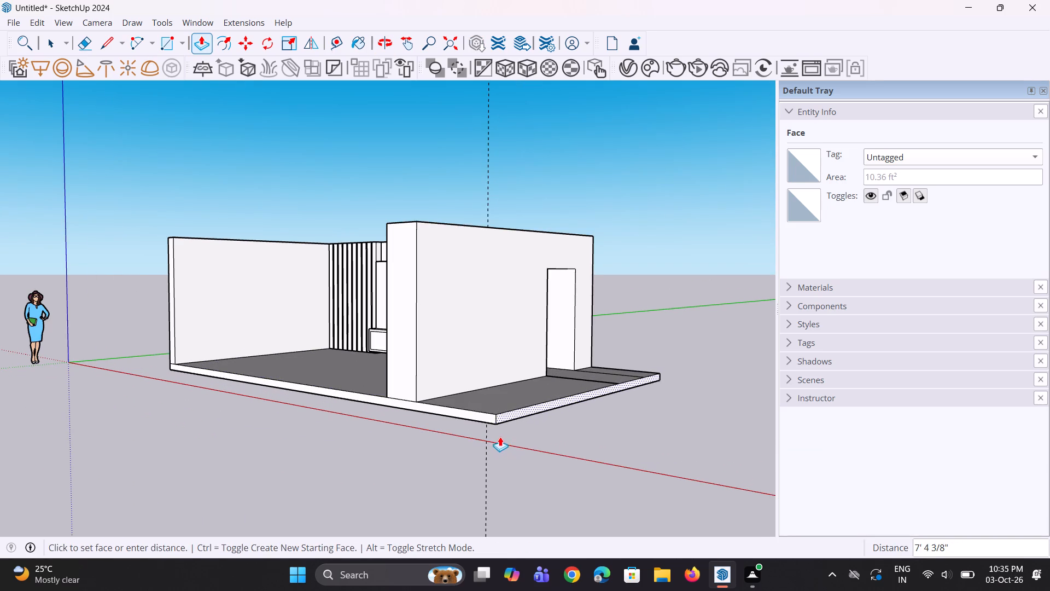
pyautogui.click(499, 436)
# Pull the outer face of the side wall outward 5' to the corner of the extended floor slab.
pyautogui.scroll(-4, 487, 420)
pyautogui.moveTo(486, 412); pyautogui.dragTo(956, 475, button='middle')
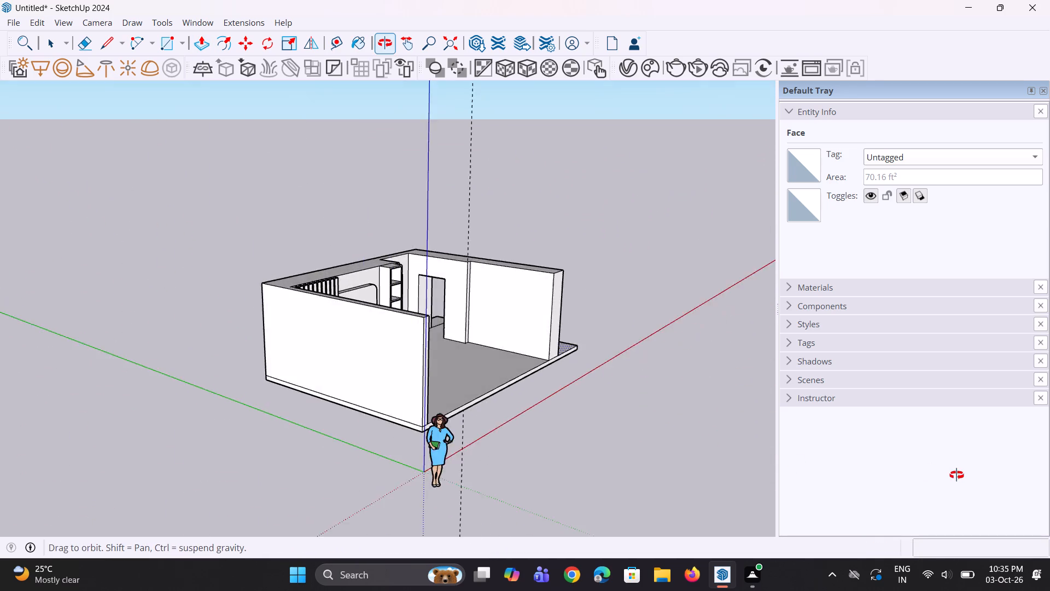
pyautogui.moveTo(956, 475); pyautogui.dragTo(520, 438, button='middle')
pyautogui.click(481, 384)
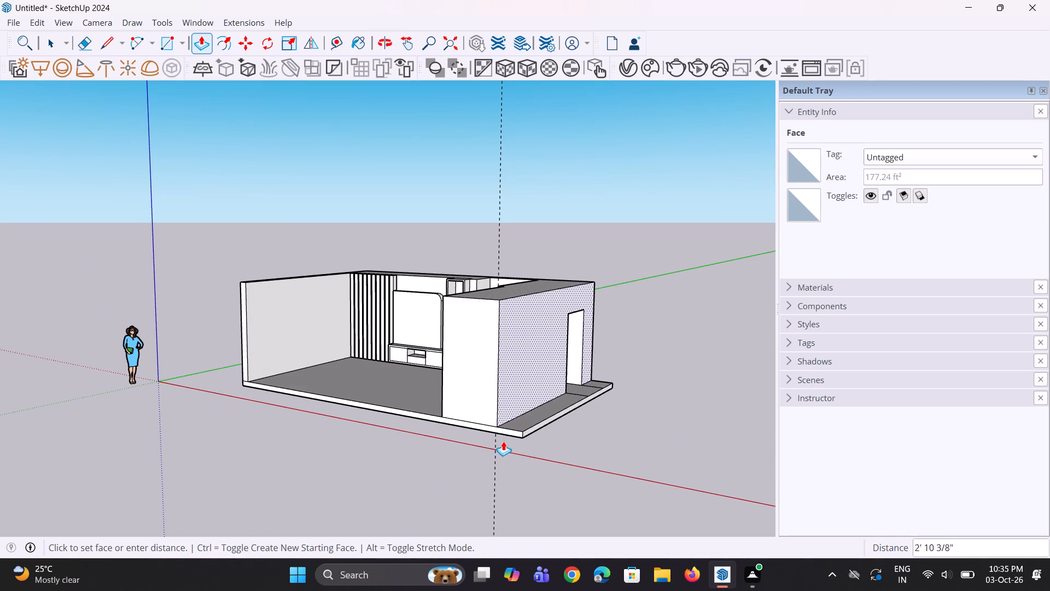
pyautogui.click(522, 439)
# Push the recessed inner face of the side wall outward about 6' 8" to form a deep alcove.
pyautogui.moveTo(444, 412); pyautogui.dragTo(697, 462, button='middle')
pyautogui.scroll(-1, 452, 418)
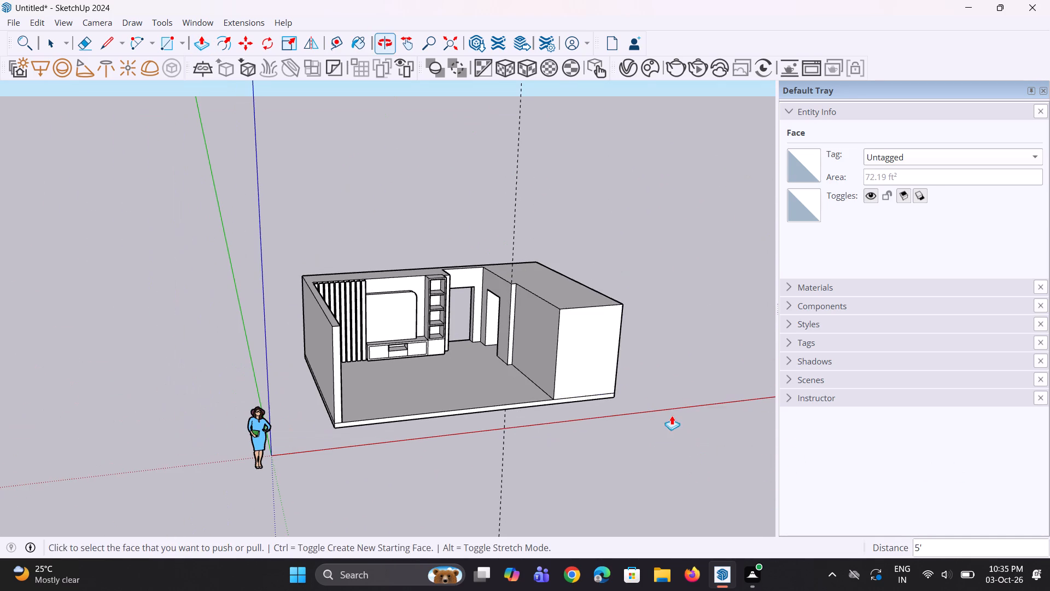
pyautogui.click(547, 343)
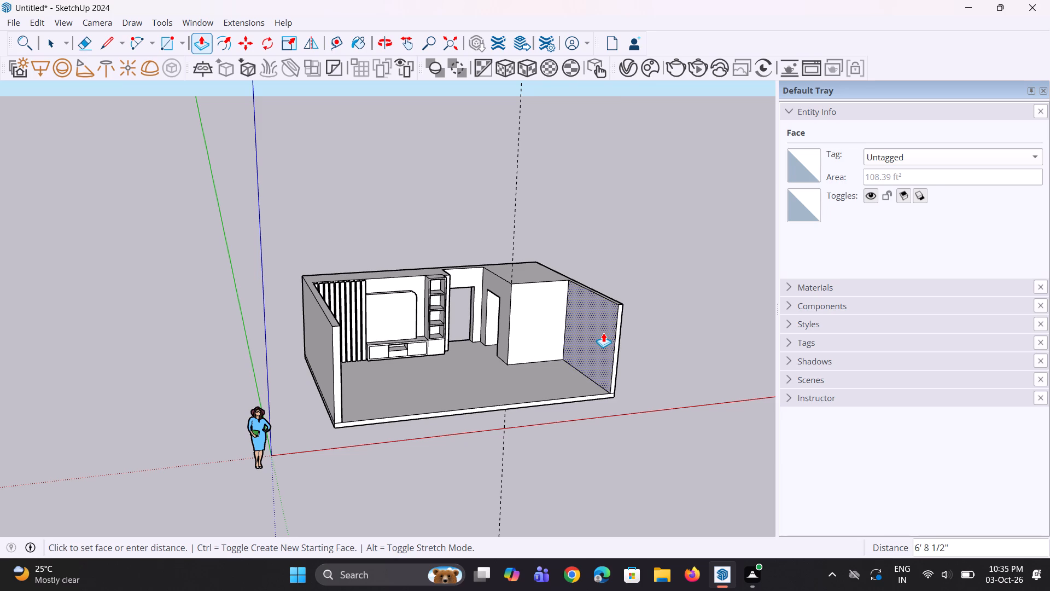
pyautogui.click(603, 333)
# Pull the alcove's outer side wall face inward by about 1 3/16".
pyautogui.moveTo(629, 401); pyautogui.dragTo(557, 385, button='middle')
pyautogui.scroll(3, 576, 361)
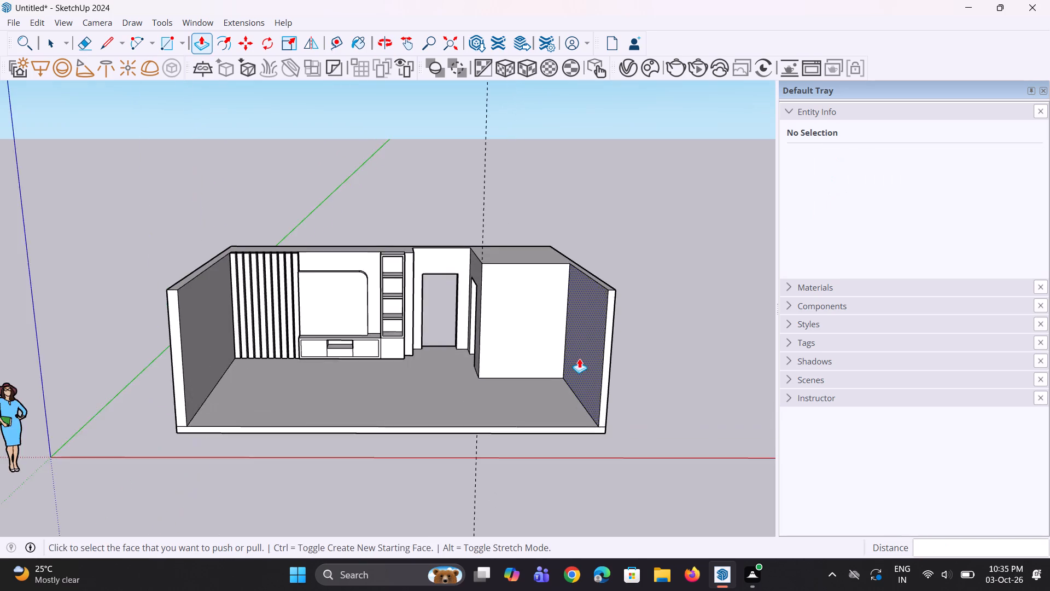
pyautogui.scroll(4, 579, 358)
pyautogui.click(602, 368)
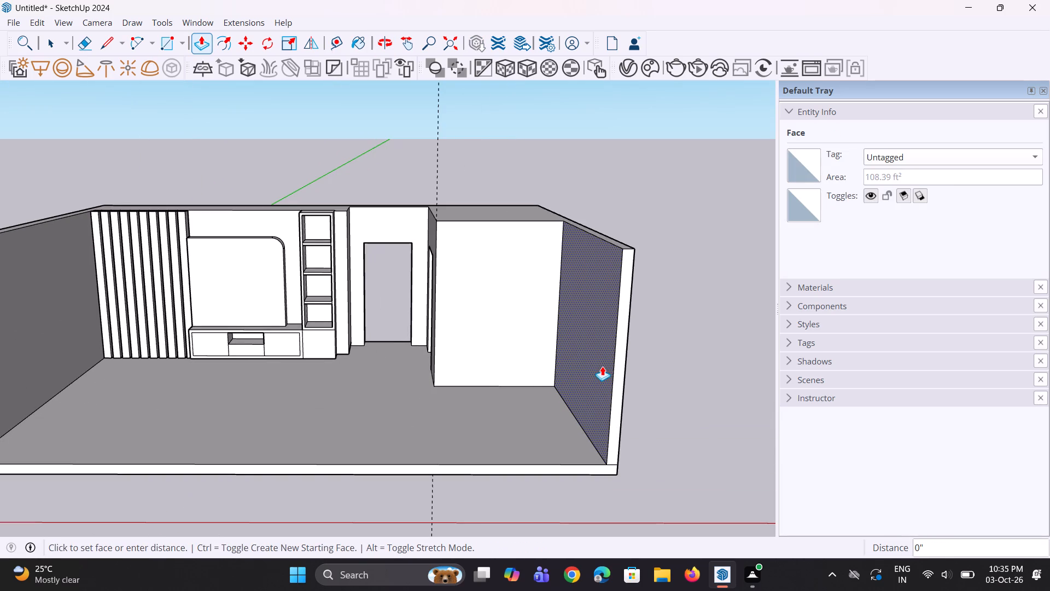
pyautogui.click(600, 366)
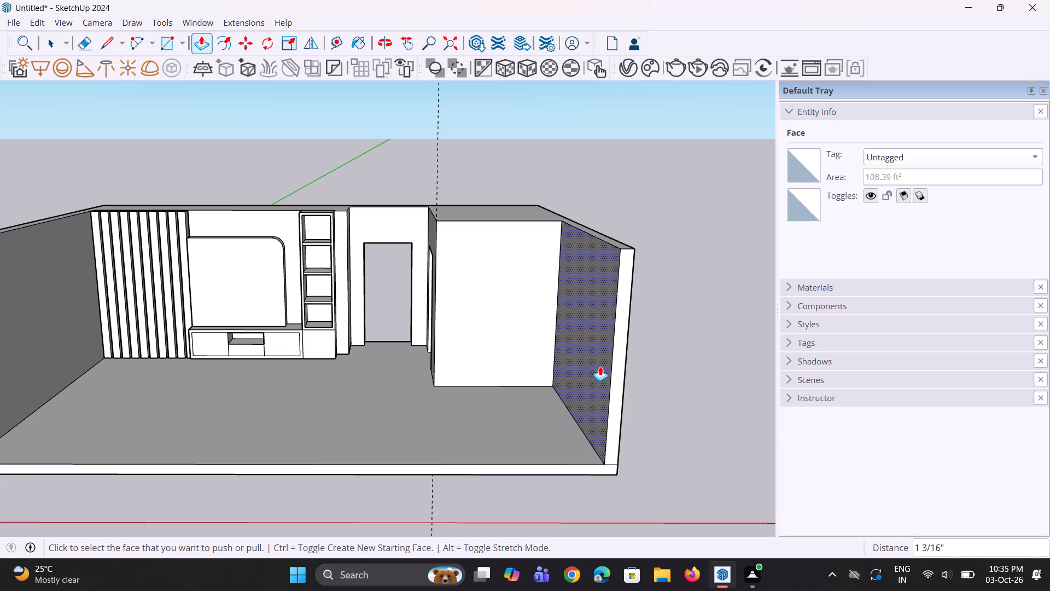
pyautogui.press('space')
pyautogui.click(681, 402)
# Review the widened room from several angles, checking the new alcove beside the door openings and the TV wall.
pyautogui.moveTo(452, 350); pyautogui.dragTo(457, 375, button='middle')
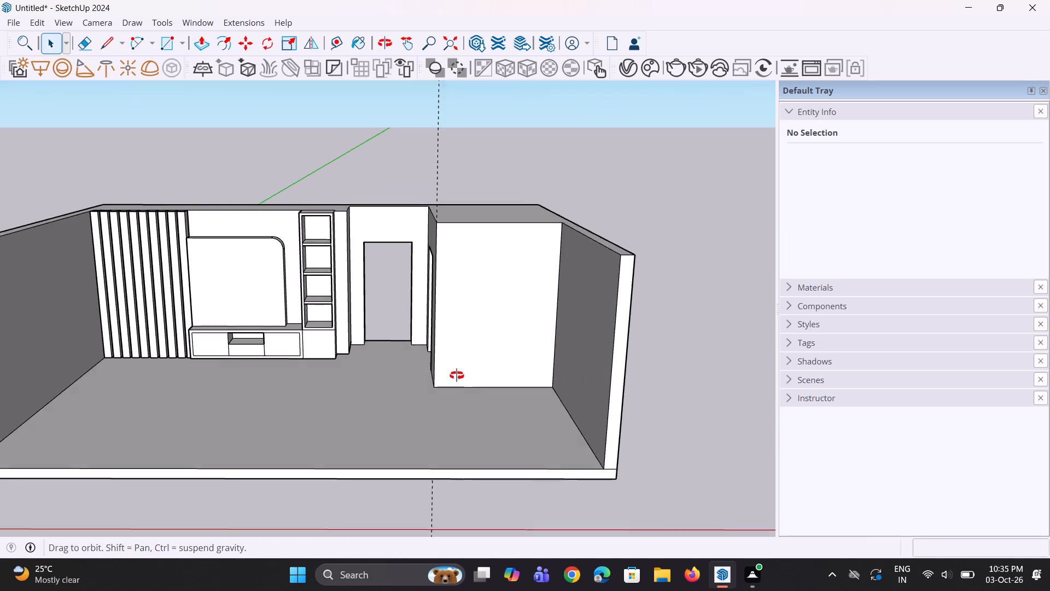
pyautogui.moveTo(457, 375); pyautogui.dragTo(528, 375, button='middle')
pyautogui.scroll(2, 389, 322)
pyautogui.middleClick(390, 328)
pyautogui.scroll(-4, 389, 329)
pyautogui.moveTo(392, 337); pyautogui.dragTo(346, 340, button='middle')
pyautogui.scroll(5, 273, 315)
pyautogui.scroll(-3, 274, 313)
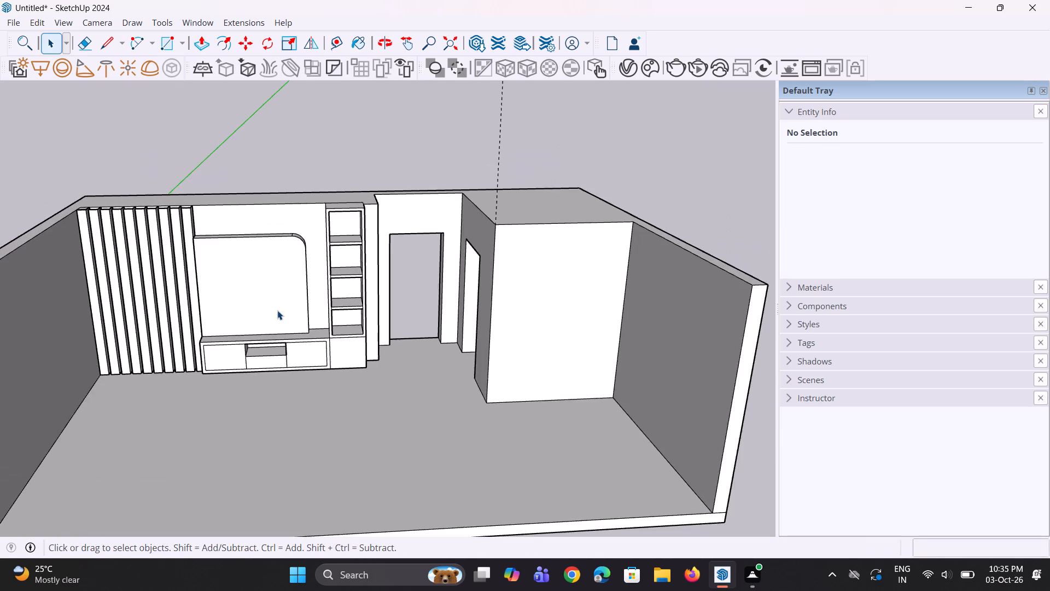
pyautogui.scroll(-4, 277, 310)
pyautogui.moveTo(277, 310); pyautogui.dragTo(250, 290, button='middle')
pyautogui.scroll(3, 259, 201)
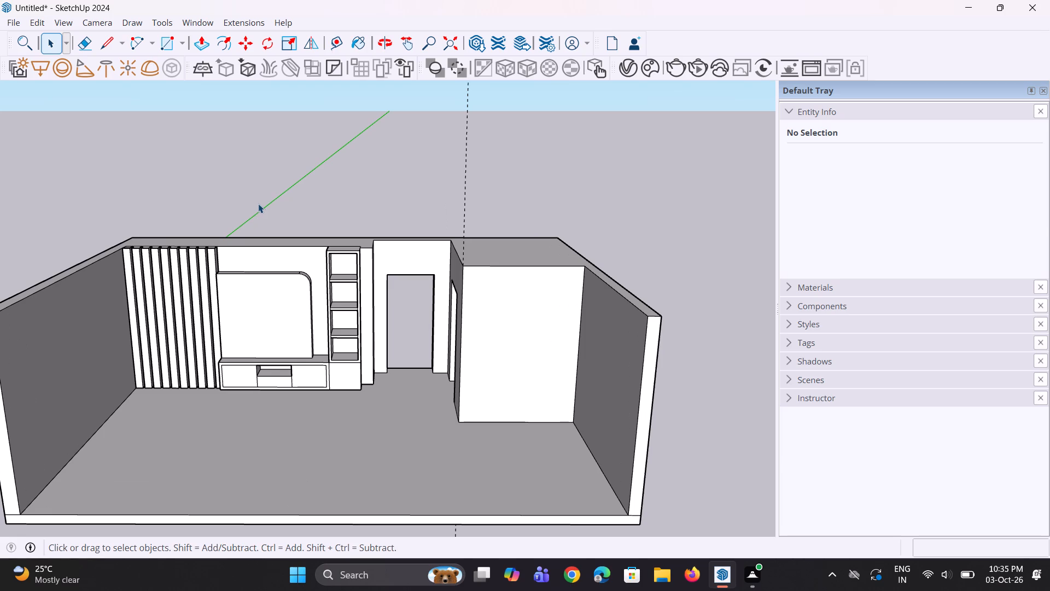
# Import the Photo+frame model from the Downloads folder and place it on the open ground beside the room's alcove.
pyautogui.click(14, 20)
pyautogui.click(87, 217)
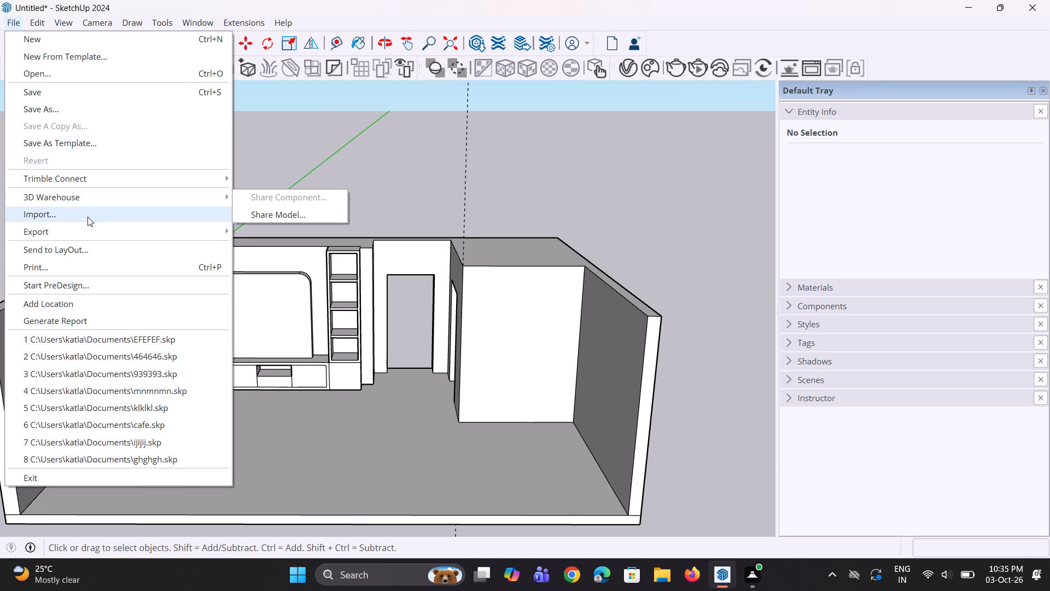
pyautogui.scroll(-2, 247, 257)
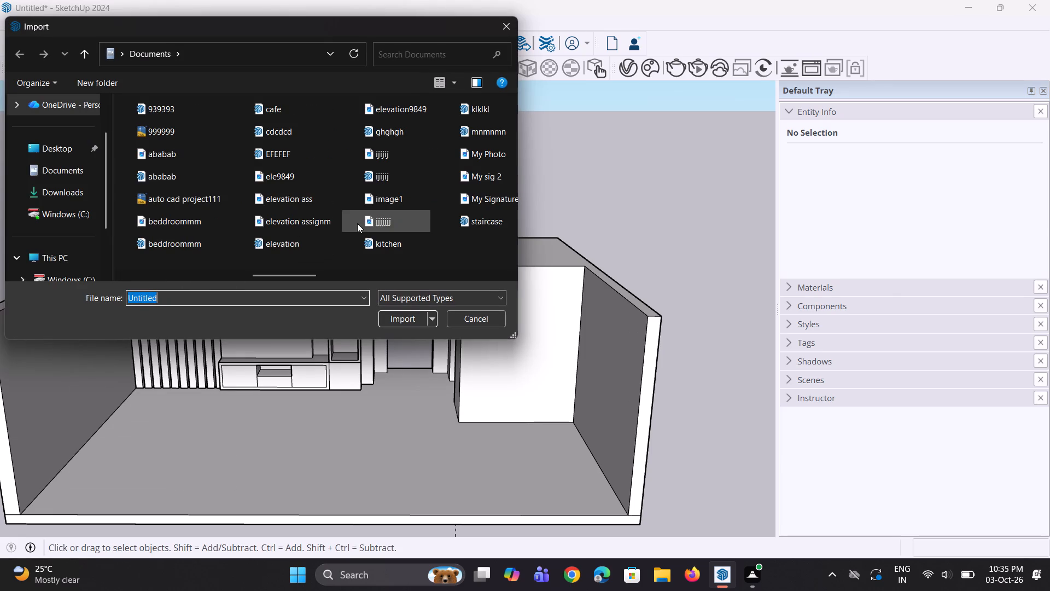
pyautogui.click(80, 201)
pyautogui.scroll(-2, 269, 201)
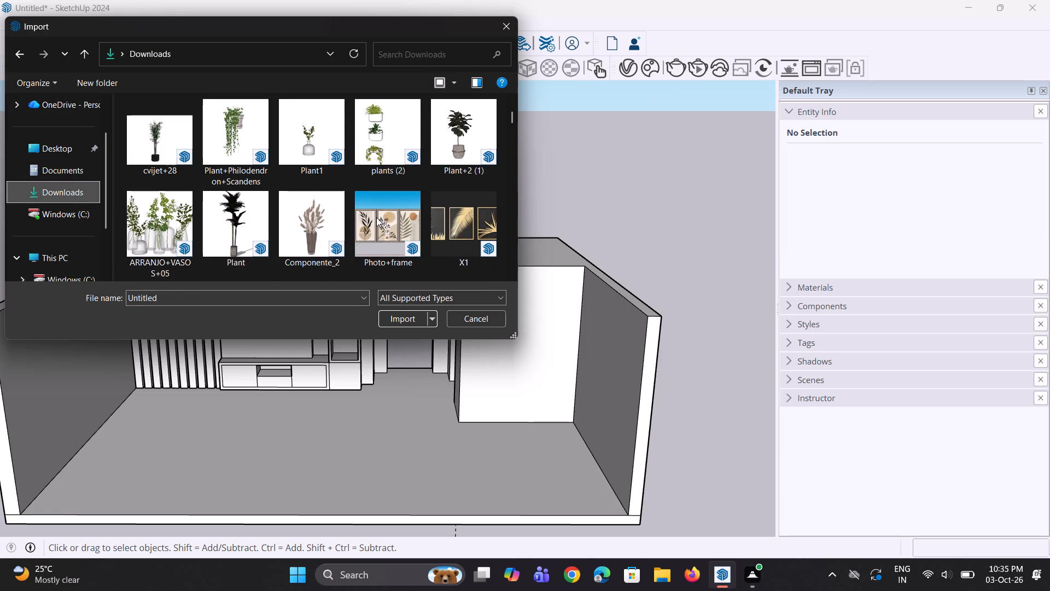
pyautogui.click(397, 229)
pyautogui.click(418, 317)
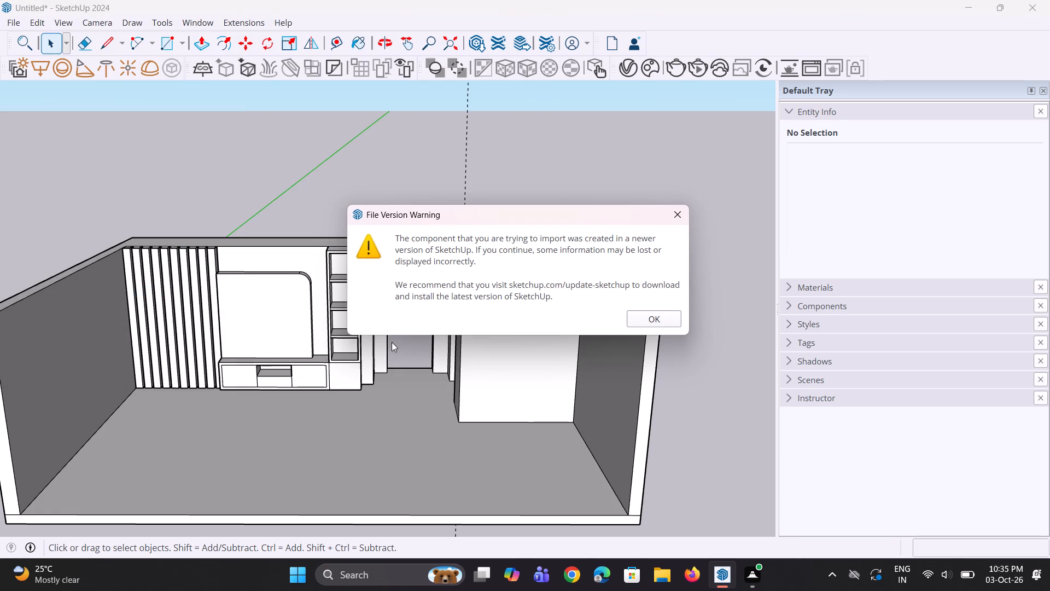
pyautogui.click(643, 324)
pyautogui.scroll(-2, 523, 338)
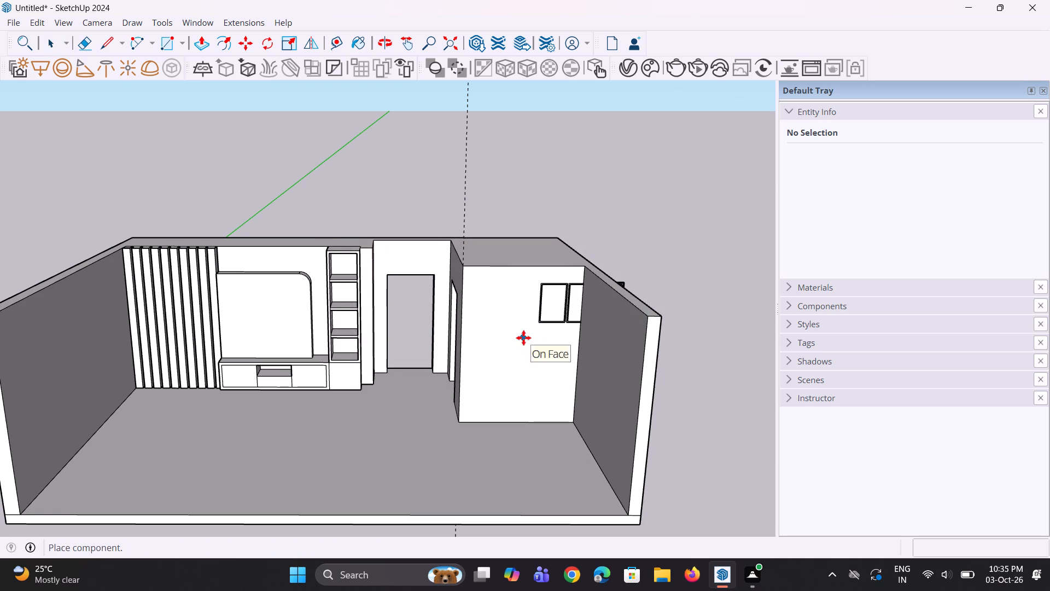
pyautogui.scroll(-4, 523, 338)
pyautogui.click(626, 324)
# Scale the imported photo frame set up uniformly by about 2.60.
pyautogui.scroll(6, 681, 326)
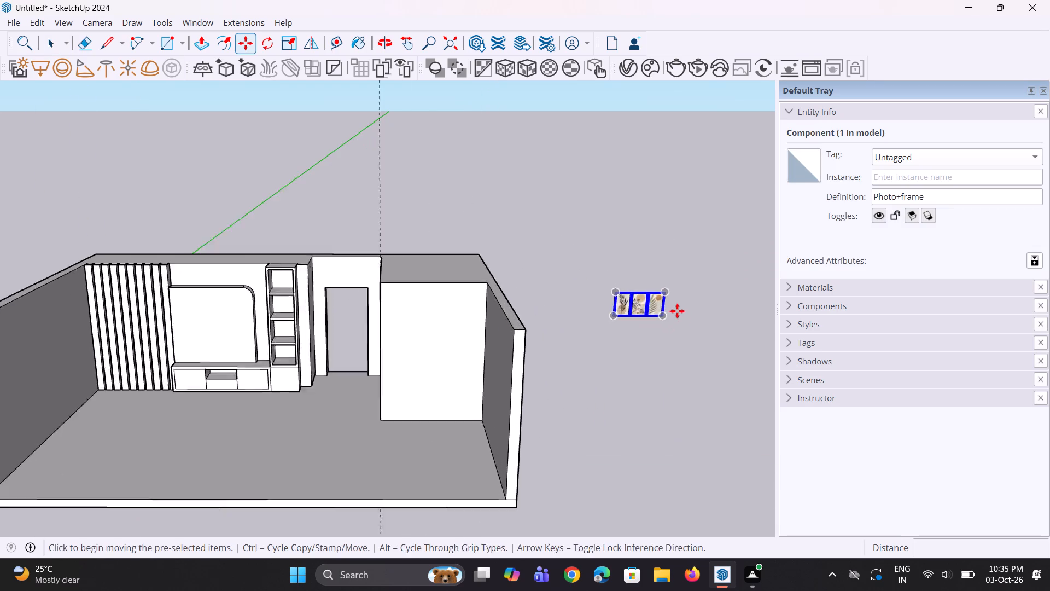
pyautogui.scroll(1, 677, 311)
pyautogui.press('s')
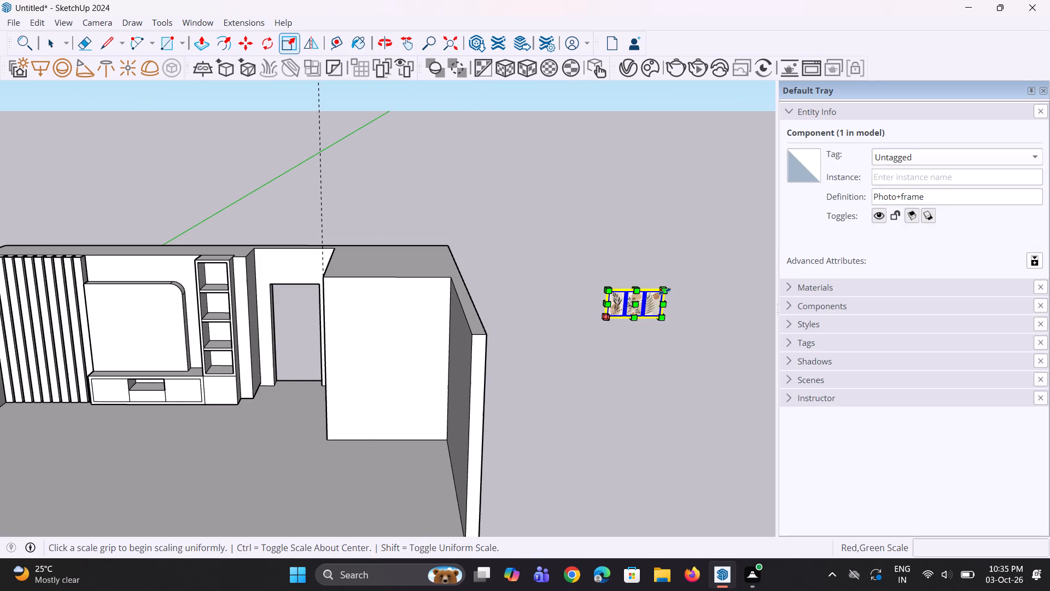
pyautogui.click(664, 291)
pyautogui.click(732, 191)
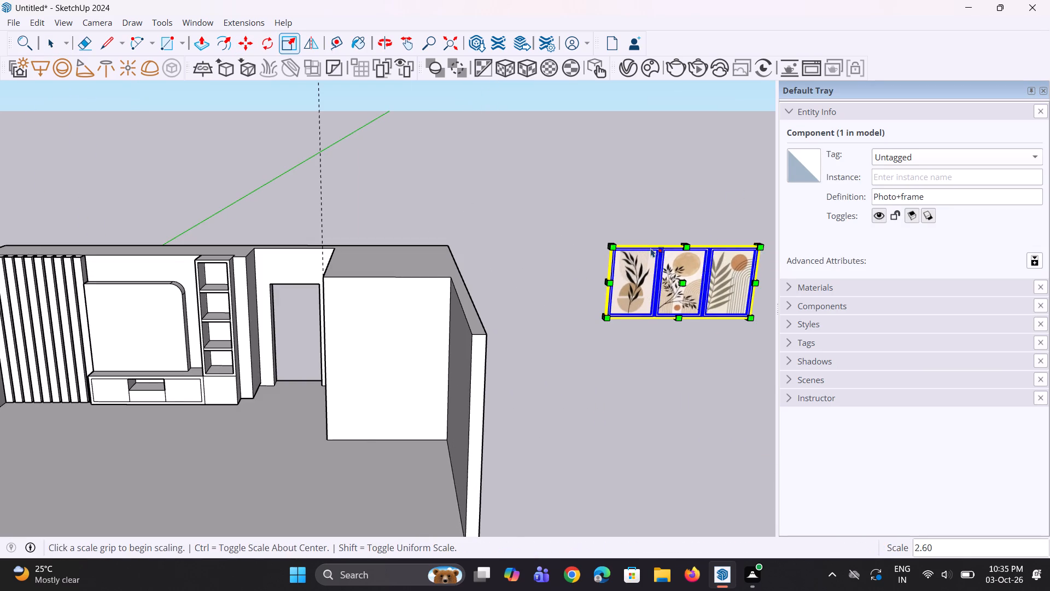
# Explode the photo frame component into separate frames and delete the end frame with the dark leaf branch.
pyautogui.rightClick(648, 252)
pyautogui.click(693, 120)
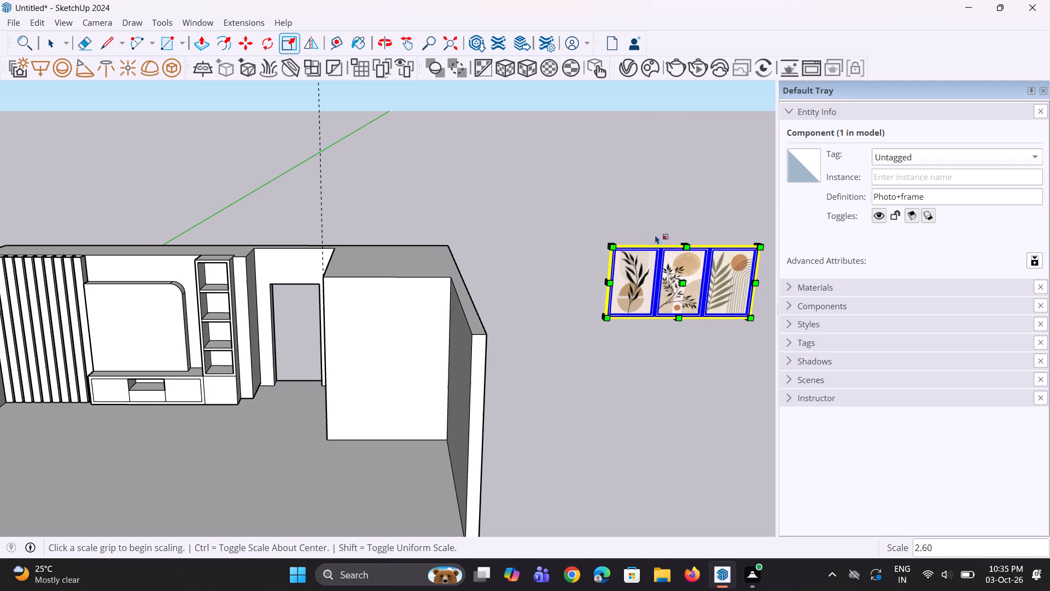
pyautogui.scroll(-3, 601, 331)
pyautogui.press('space')
pyautogui.press('space')
pyautogui.click(602, 355)
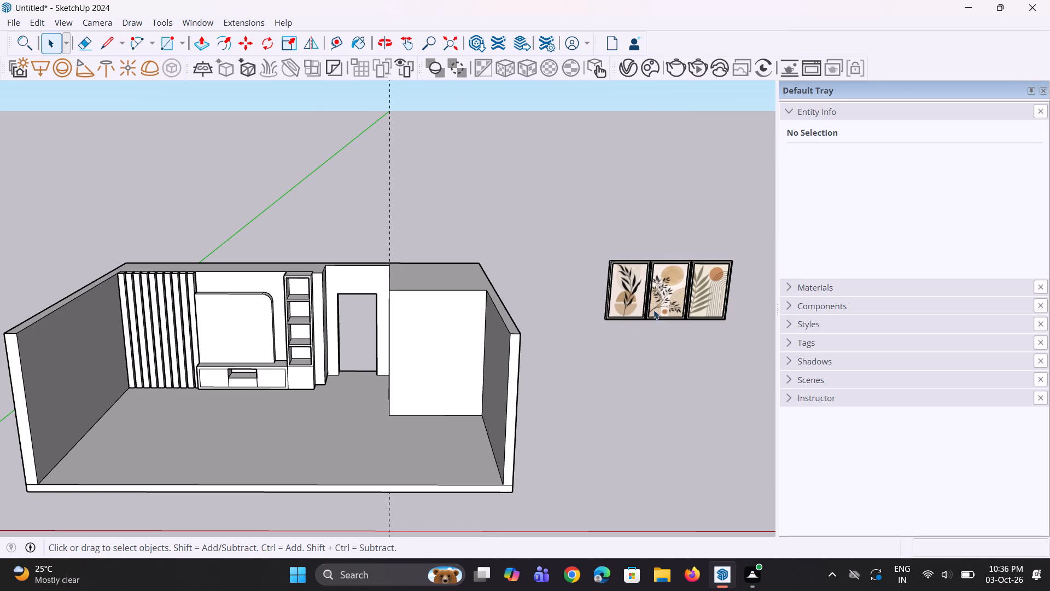
pyautogui.click(632, 296)
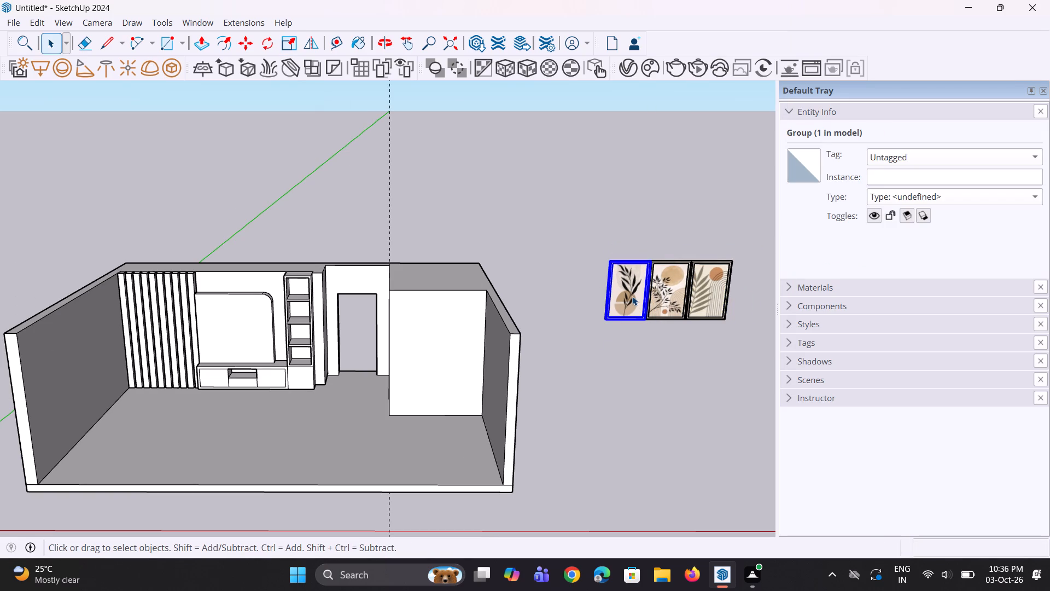
pyautogui.press('Delete')
# Rotate the two remaining picture frames together by 90 degrees in the horizontal plane about a point on the floor.
pyautogui.scroll(-4, 614, 321)
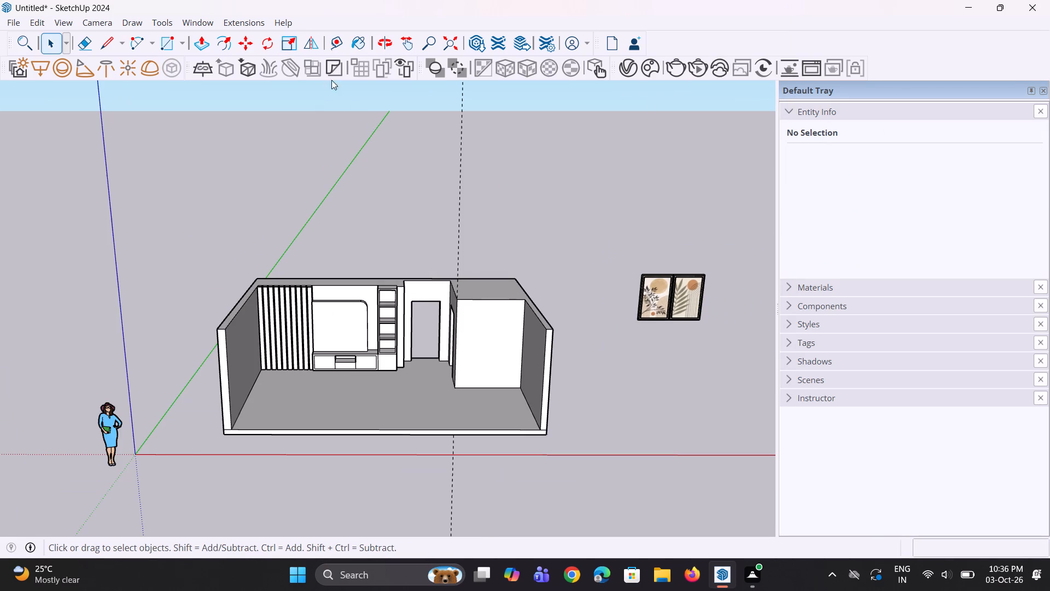
pyautogui.moveTo(576, 175); pyautogui.dragTo(779, 392)
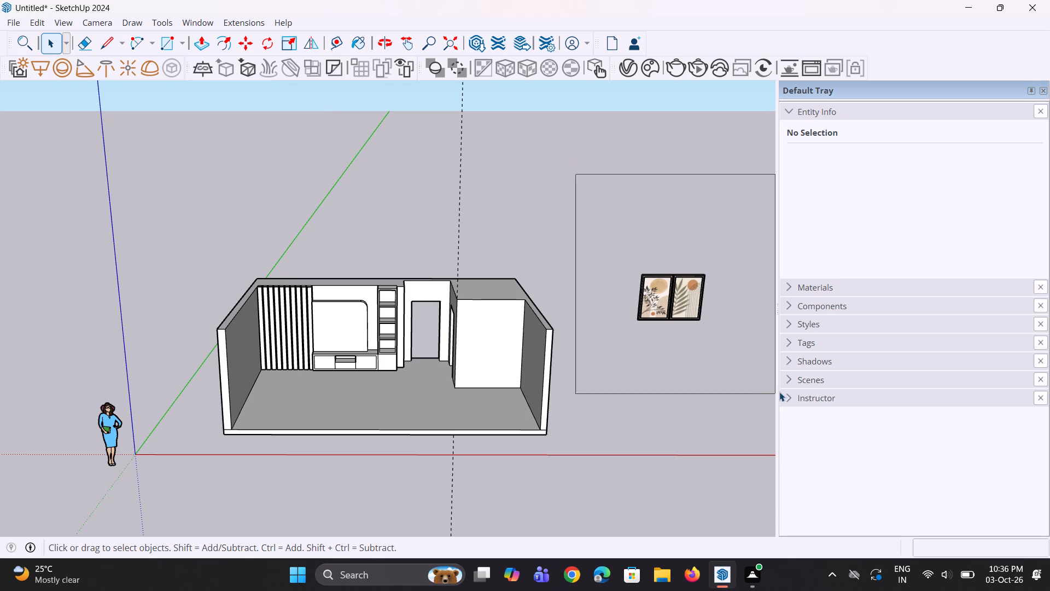
pyautogui.moveTo(779, 392); pyautogui.dragTo(749, 370)
pyautogui.click(270, 50)
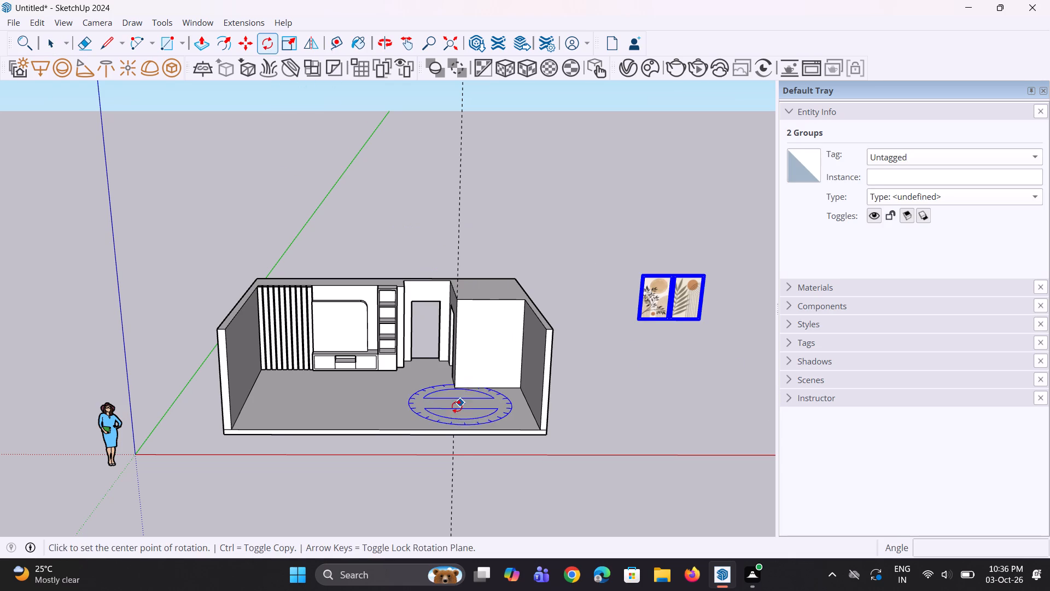
pyautogui.click(456, 407)
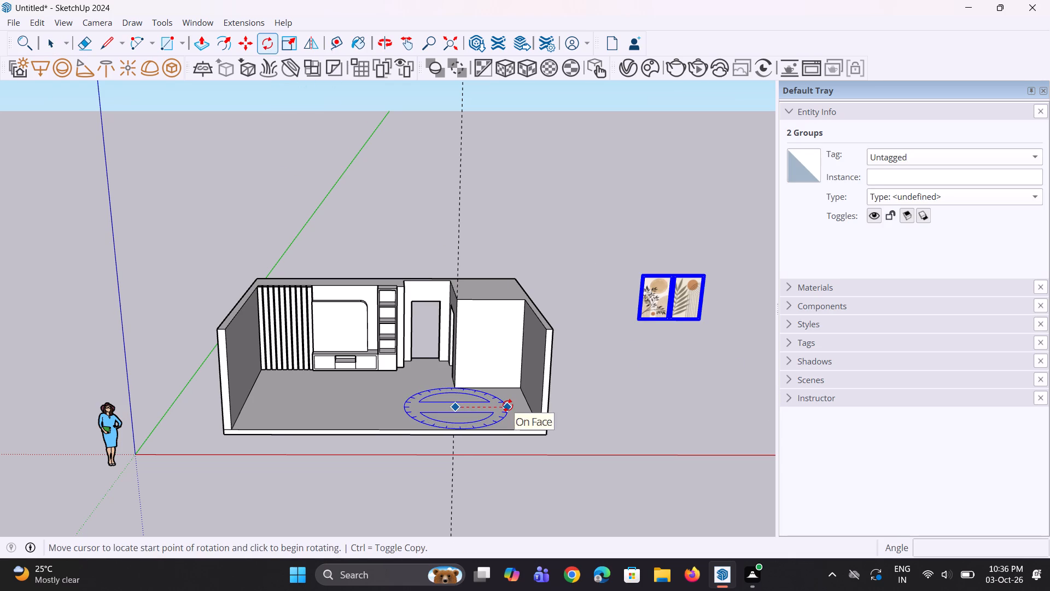
pyautogui.click(507, 405)
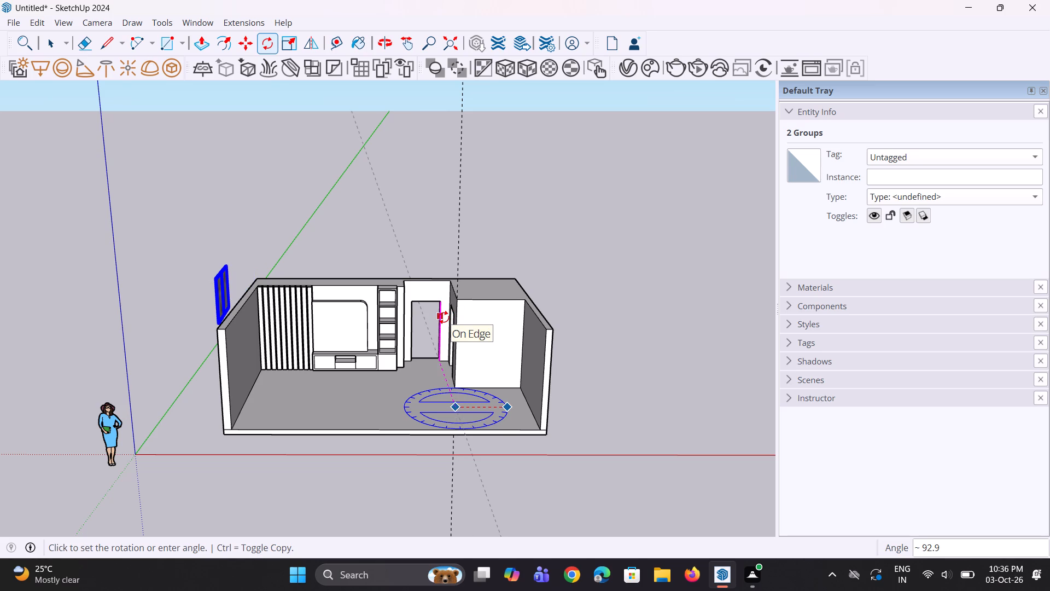
pyautogui.write('90')
pyautogui.press('Return')
# Move the two frames into the room and onto the inner face of the side wall next to the slatted panel.
pyautogui.scroll(3, 293, 324)
pyautogui.moveTo(291, 346); pyautogui.dragTo(295, 369, button='middle')
pyautogui.press('m')
pyautogui.click(204, 252)
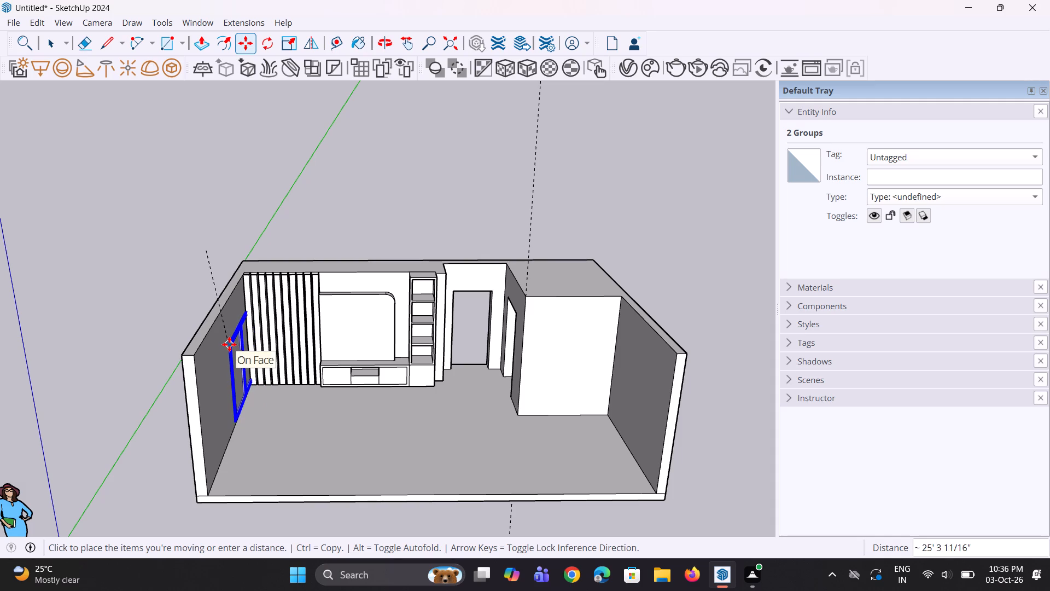
pyautogui.click(252, 367)
pyautogui.moveTo(295, 422); pyautogui.dragTo(216, 383, button='middle')
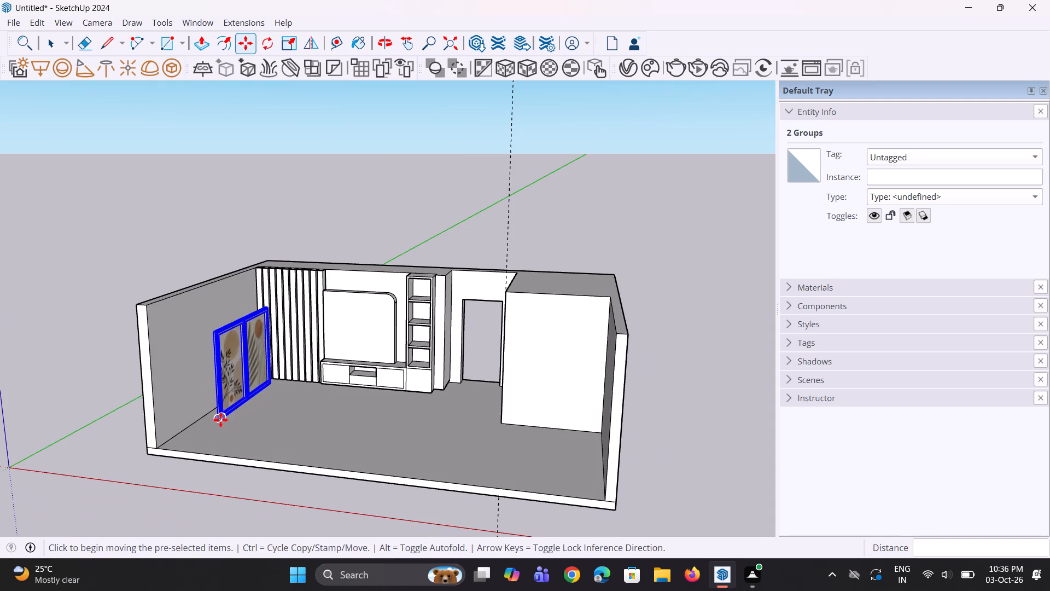
pyautogui.click(220, 420)
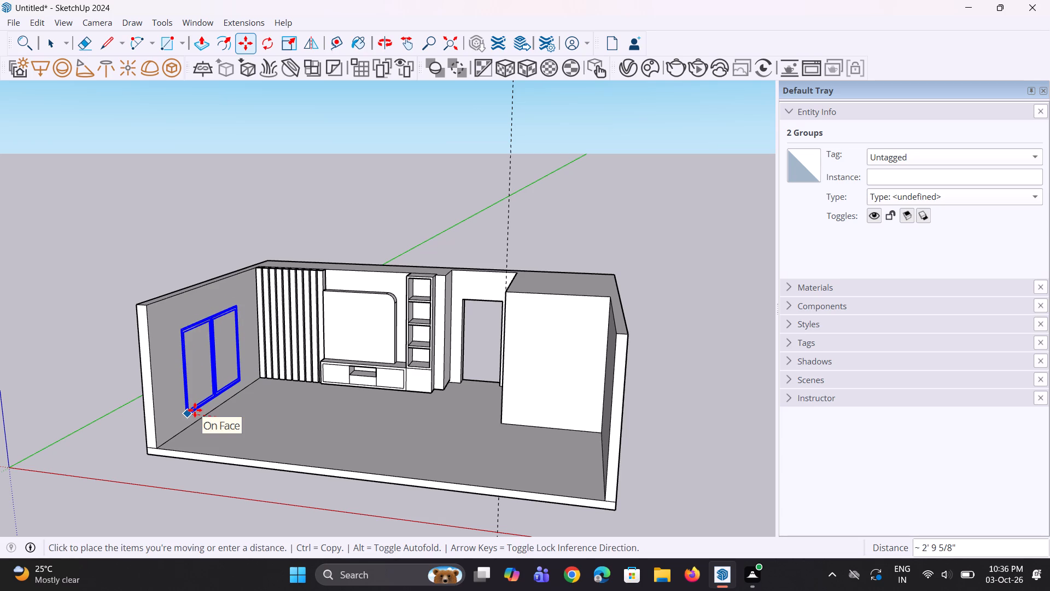
pyautogui.click(195, 410)
# Move the two frames about 2" out from the side wall along the red axis, and nudge them until the prints clear the wall face.
pyautogui.moveTo(195, 408); pyautogui.dragTo(318, 453, button='middle')
pyautogui.scroll(3, 269, 463)
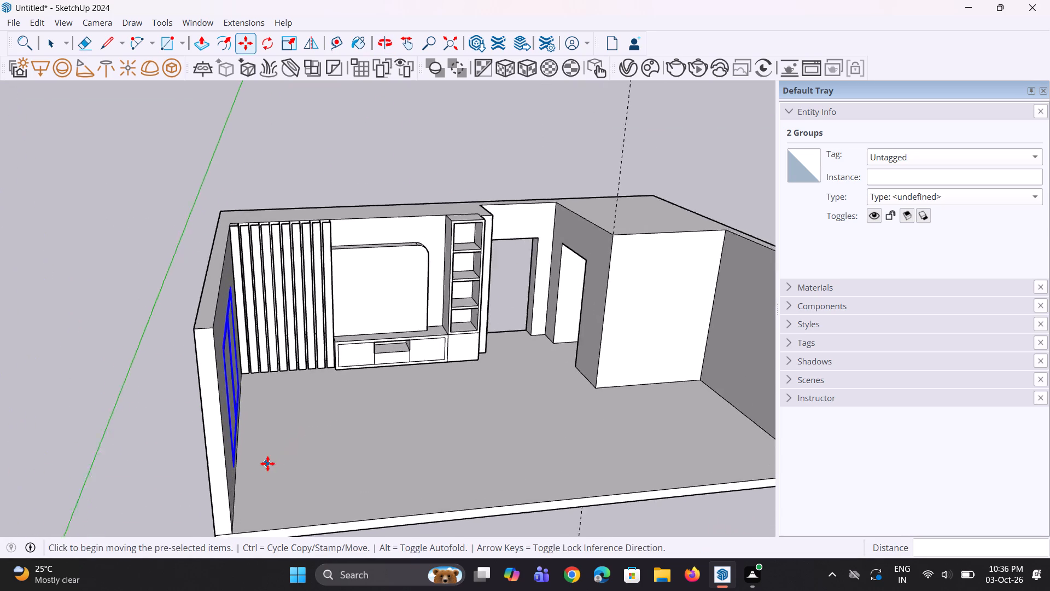
pyautogui.scroll(4, 267, 463)
pyautogui.click(227, 454)
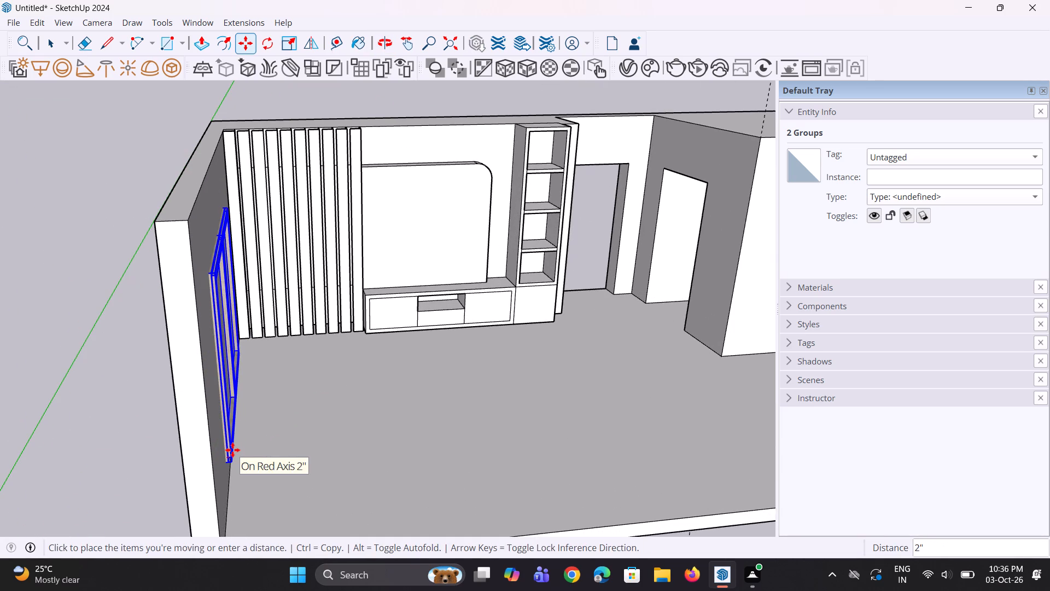
pyautogui.click(232, 450)
pyautogui.scroll(-4, 244, 434)
pyautogui.moveTo(247, 425); pyautogui.dragTo(36, 389, button='middle')
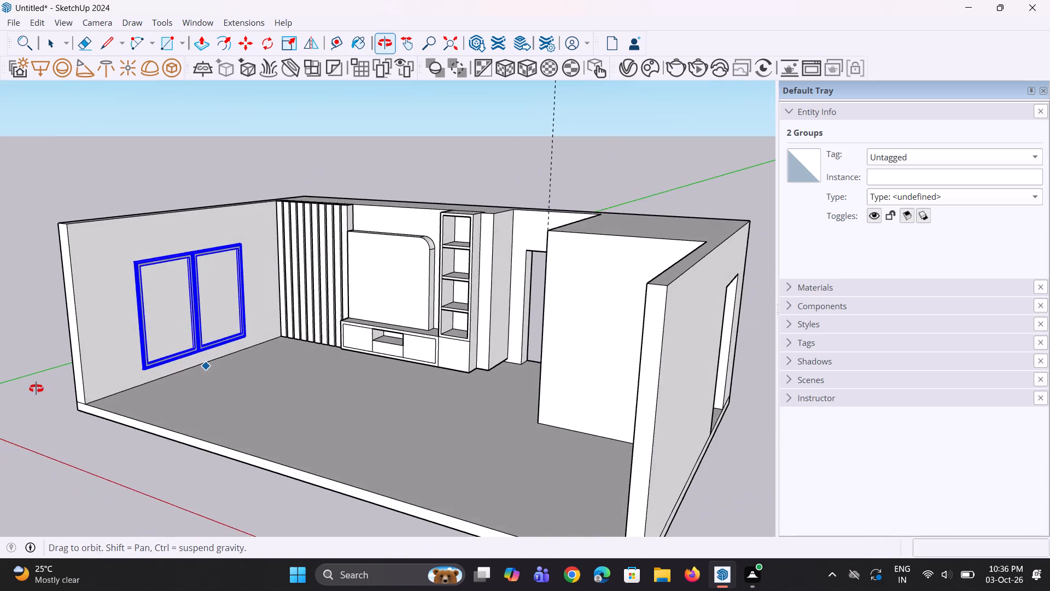
pyautogui.moveTo(36, 389); pyautogui.dragTo(192, 419, button='middle')
pyautogui.scroll(7, 197, 433)
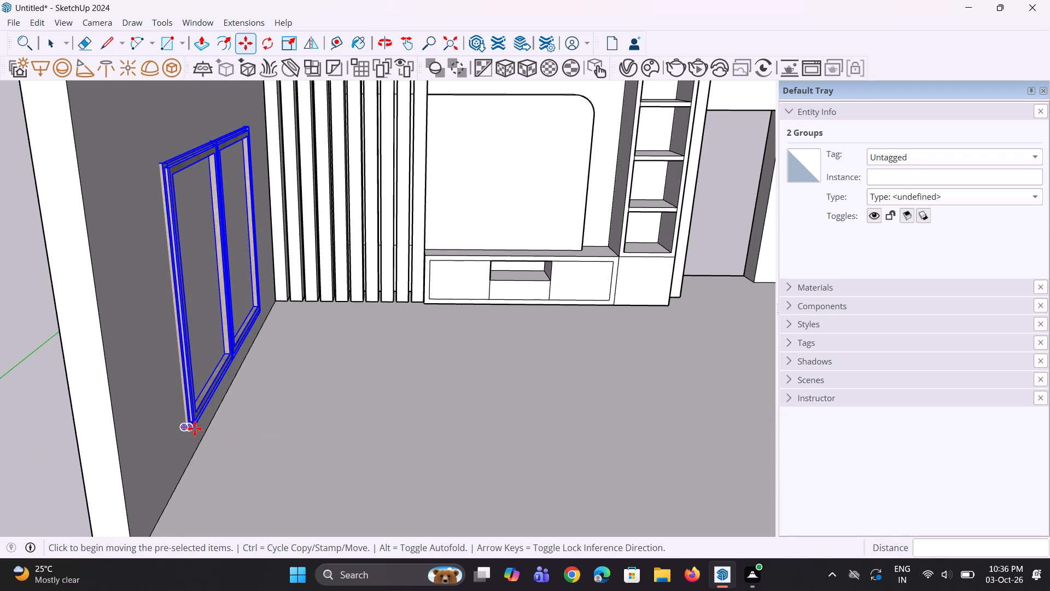
pyautogui.click(195, 429)
pyautogui.click(197, 431)
pyautogui.scroll(-6, 201, 413)
pyautogui.moveTo(222, 406); pyautogui.dragTo(142, 378, button='middle')
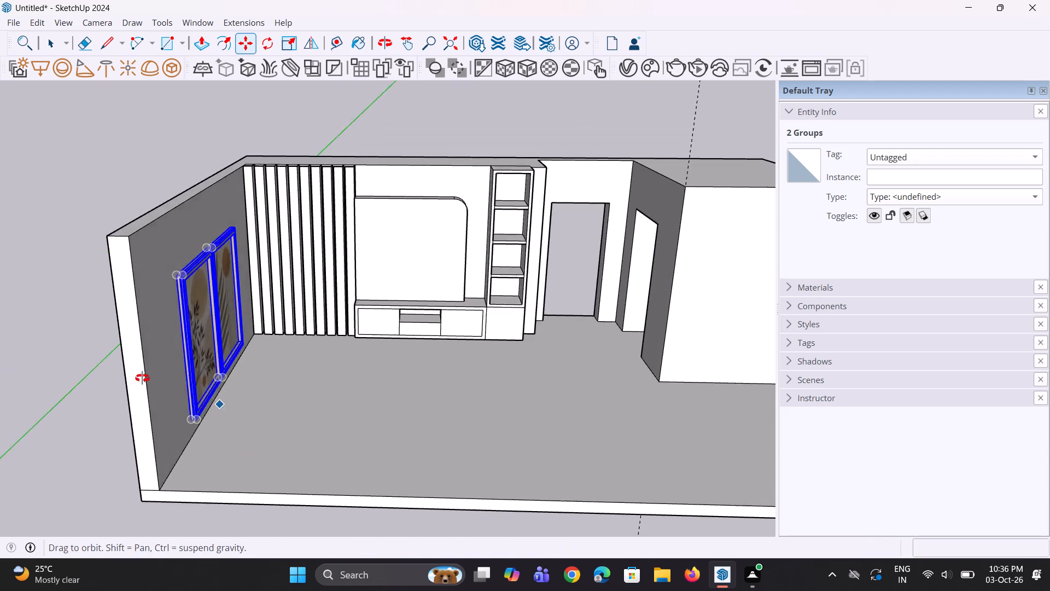
pyautogui.moveTo(142, 378); pyautogui.dragTo(7, 399, button='middle')
# Scale the two frames down uniformly from their lower outer corner, and enlarge them slightly to suit the side wall.
pyautogui.press('space')
pyautogui.press('s')
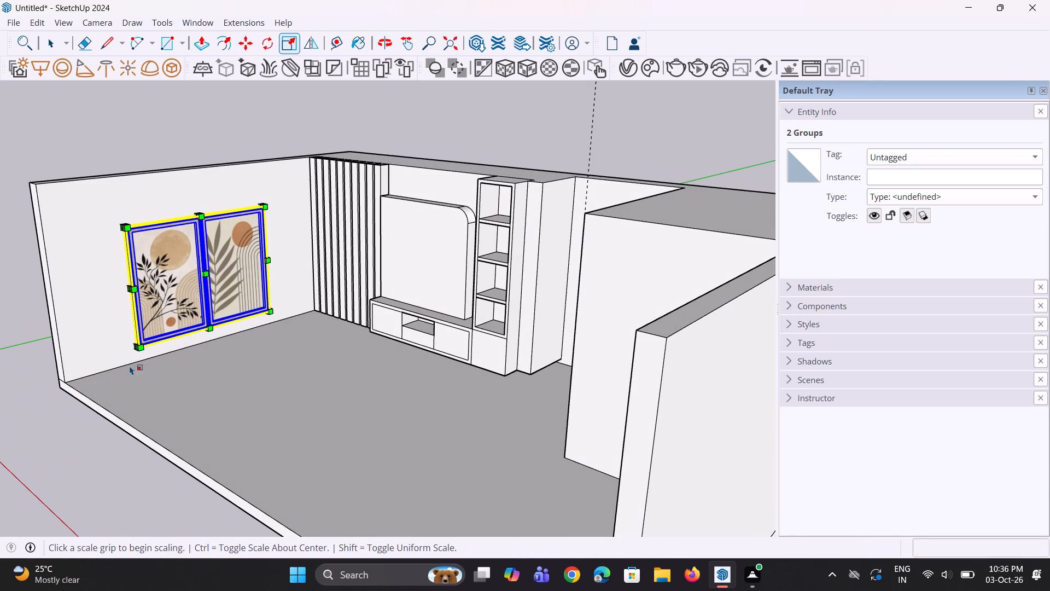
pyautogui.click(143, 349)
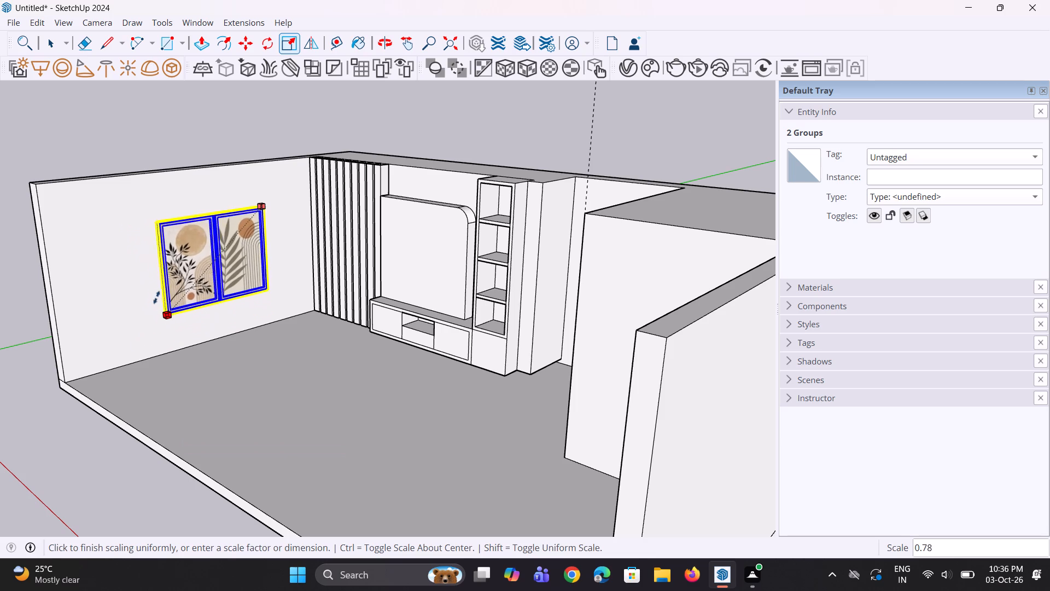
pyautogui.click(162, 283)
pyautogui.scroll(3, 191, 300)
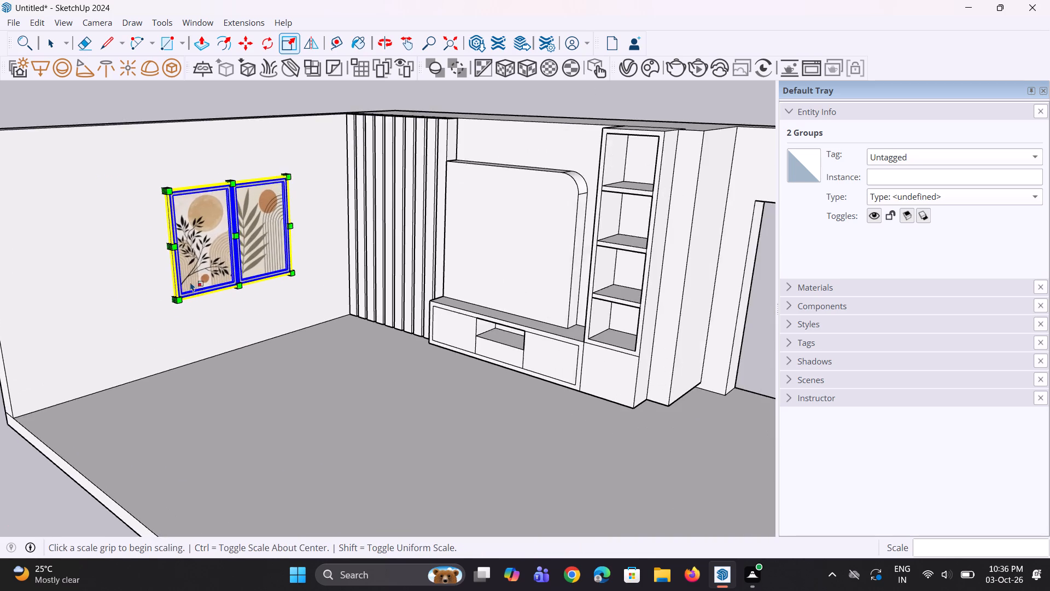
pyautogui.scroll(2, 190, 282)
pyautogui.click(168, 304)
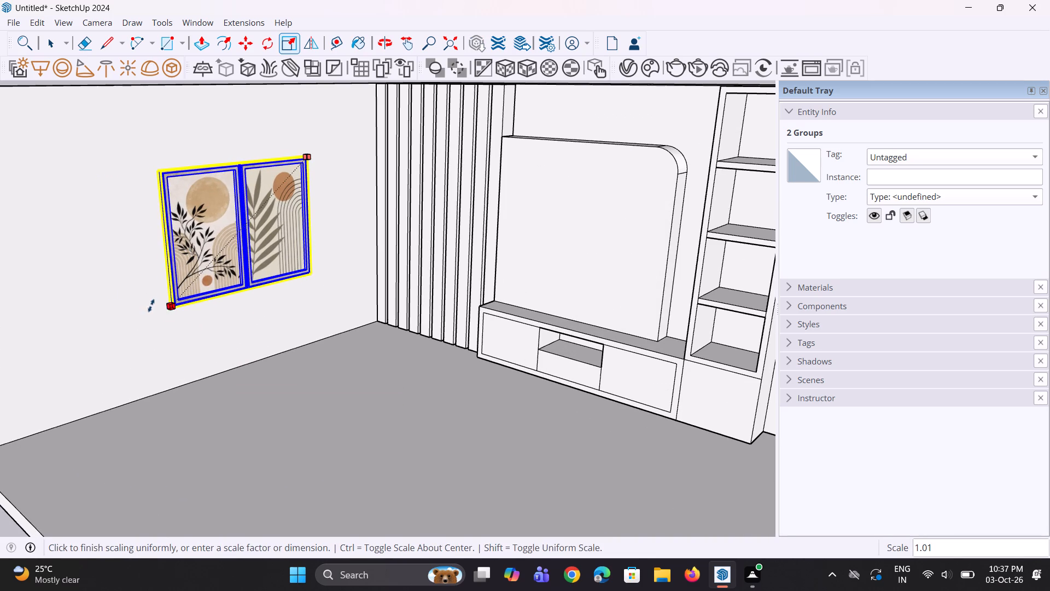
pyautogui.click(126, 314)
pyautogui.moveTo(214, 306); pyautogui.dragTo(169, 304, button='middle')
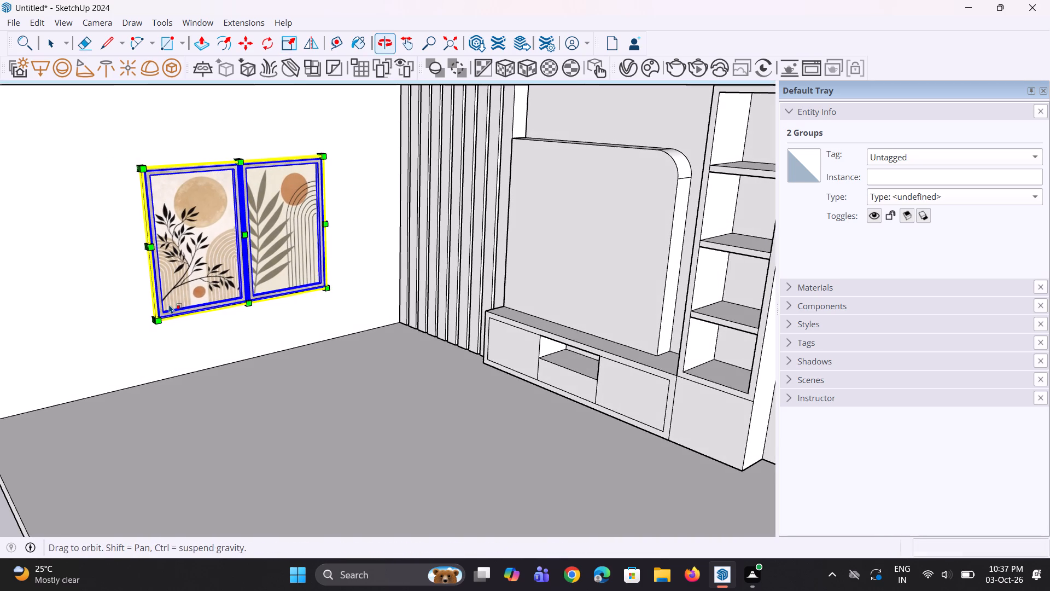
# Move the frame with the branch print along the side wall toward the open front, leaving a gap between the two frames.
pyautogui.press('space')
pyautogui.press('space')
pyautogui.click(209, 282)
pyautogui.scroll(-4, 209, 275)
pyautogui.scroll(1, 176, 203)
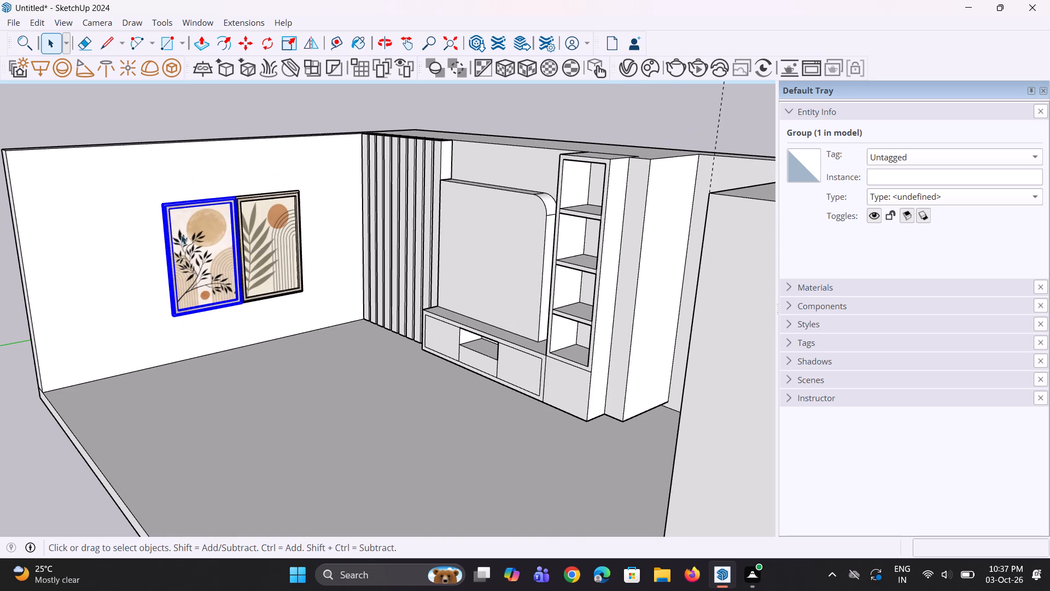
pyautogui.press('m')
pyautogui.click(176, 319)
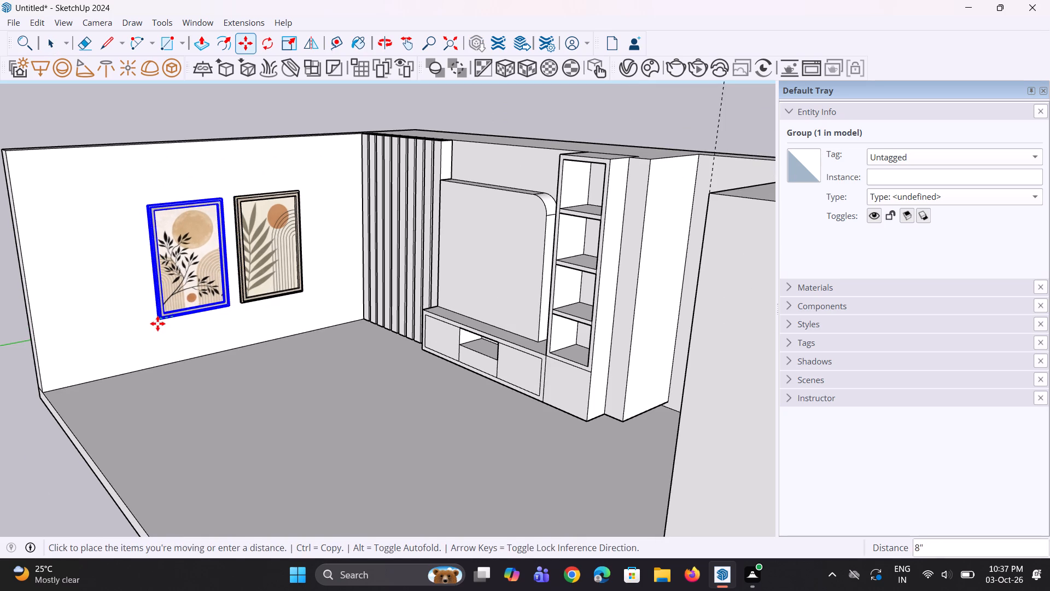
pyautogui.click(154, 325)
# Place the branch-print frame with a clear gap from the palm-leaf frame, and raise it just over 1' along the blue axis.
pyautogui.click(219, 183)
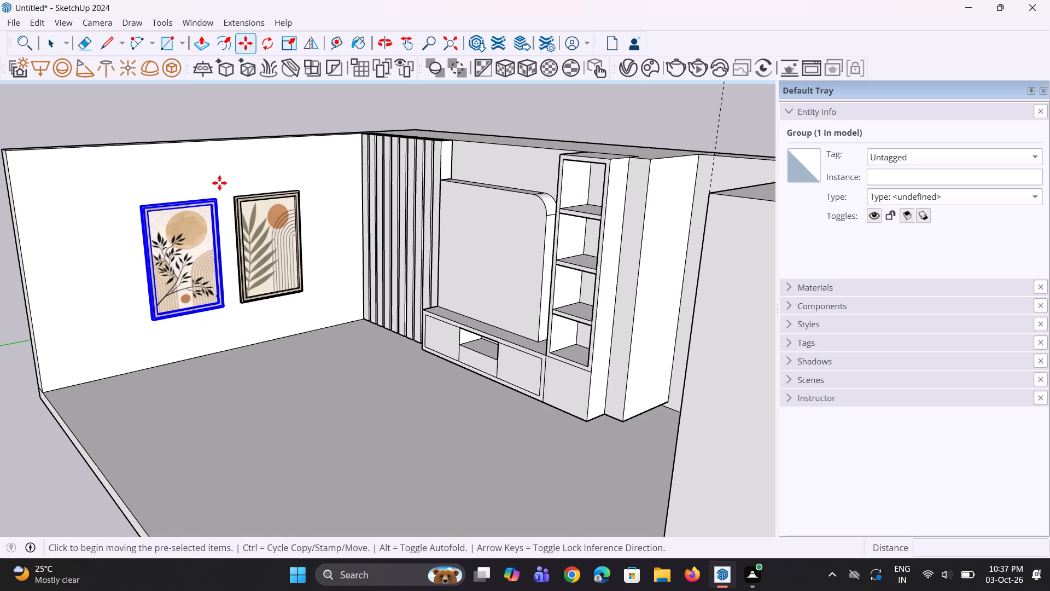
pyautogui.press('Escape')
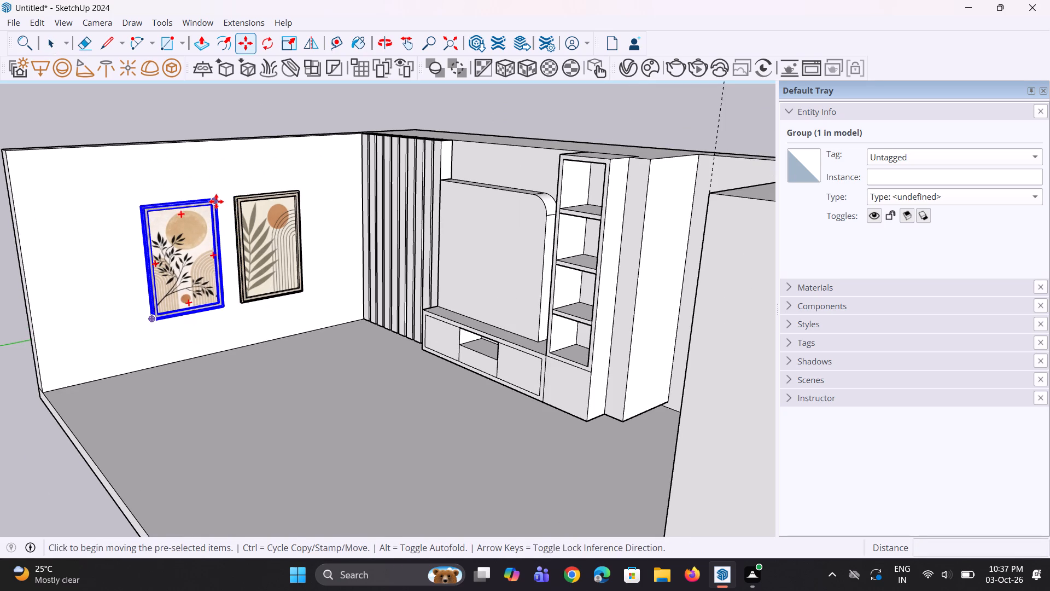
pyautogui.click(216, 201)
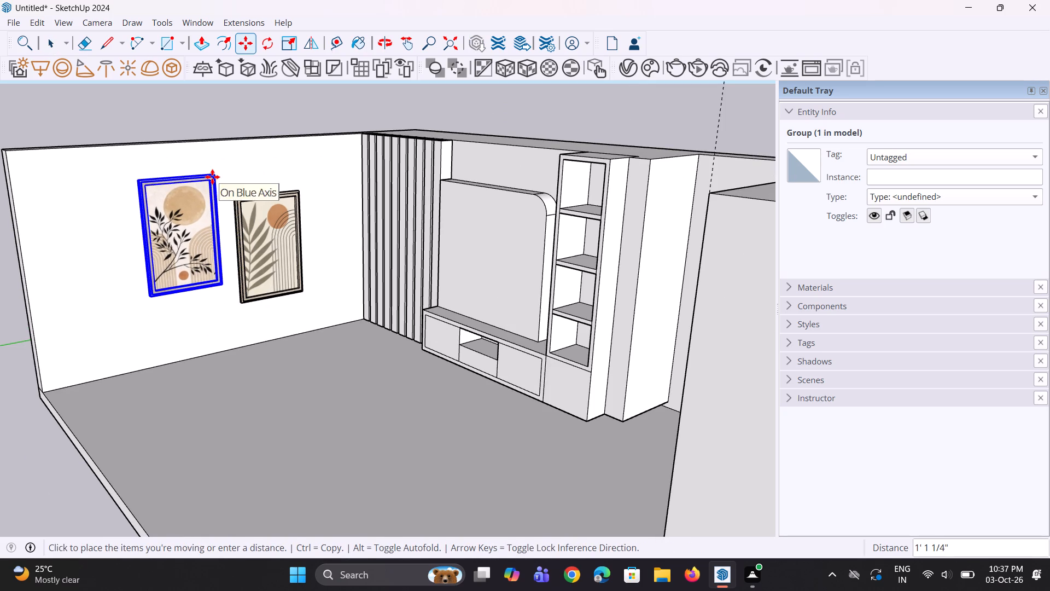
pyautogui.click(212, 173)
pyautogui.press('space')
pyautogui.press('space')
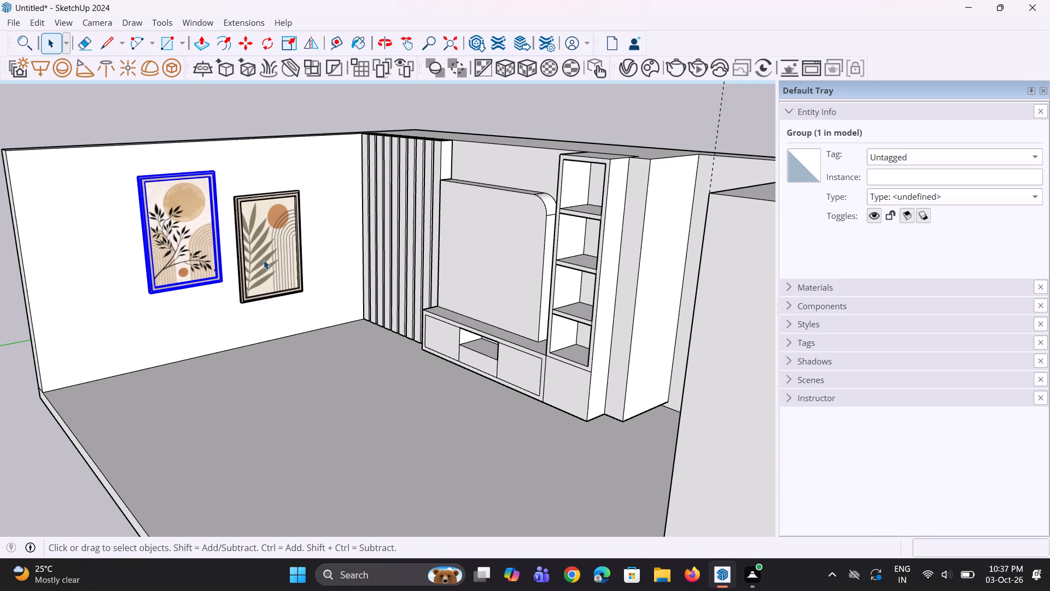
# Move the palm-leaf frame about 6" along the side wall toward the branch-print frame, narrowing the gap between them.
pyautogui.click(258, 264)
pyautogui.moveTo(255, 255); pyautogui.dragTo(303, 291, button='middle')
pyautogui.scroll(2, 243, 210)
pyautogui.click(242, 206)
pyautogui.scroll(2, 240, 205)
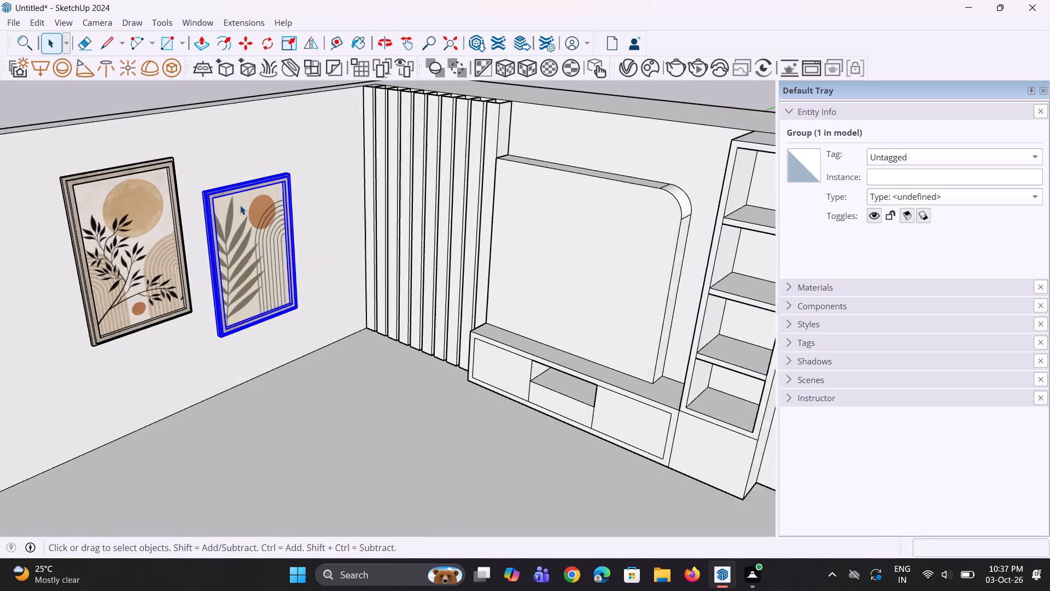
pyautogui.press('m')
pyautogui.click(198, 189)
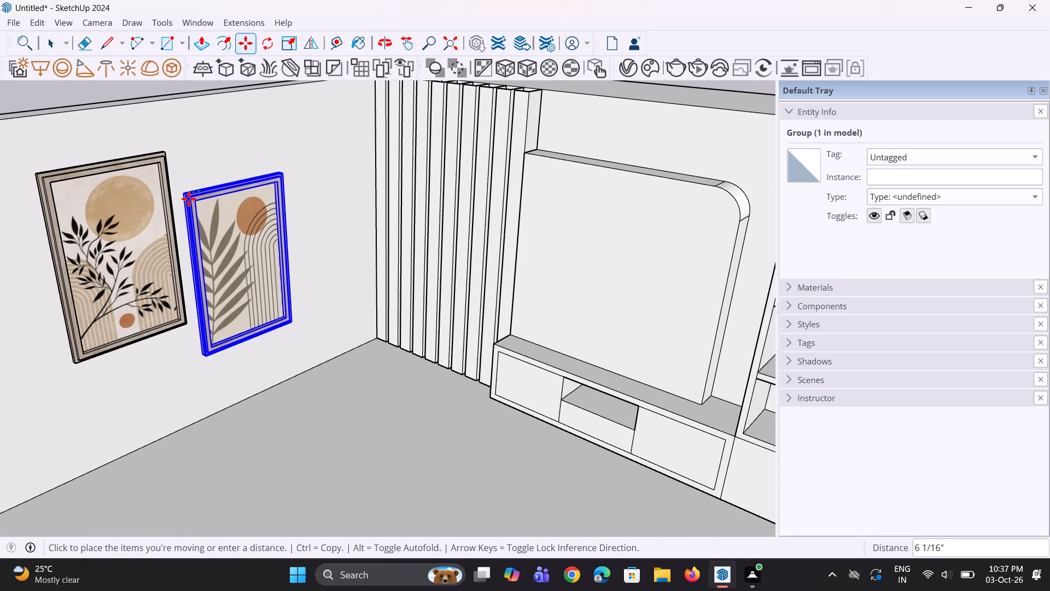
pyautogui.click(191, 196)
pyautogui.press('space')
pyautogui.press('space')
pyautogui.scroll(-2, 219, 228)
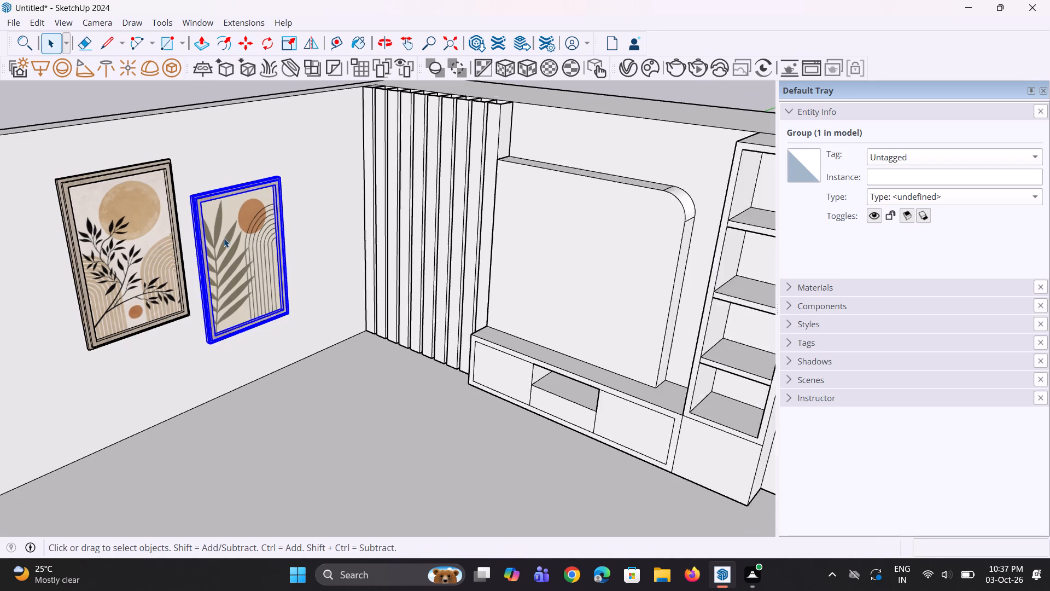
pyautogui.scroll(-1, 224, 238)
pyautogui.click(199, 105)
# Scale both frames down together uniformly to about 0.9 from their lower outer corner.
pyautogui.scroll(-4, 201, 240)
pyautogui.moveTo(234, 277); pyautogui.dragTo(176, 246, button='middle')
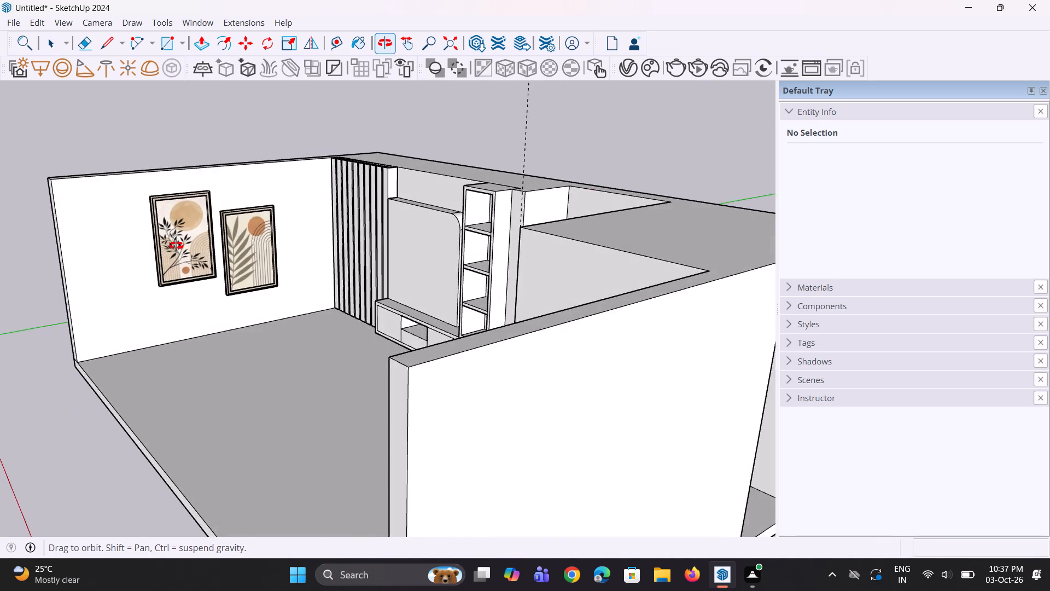
pyautogui.moveTo(176, 246); pyautogui.dragTo(201, 241, button='middle')
pyautogui.scroll(-3, 241, 271)
pyautogui.moveTo(243, 271); pyautogui.dragTo(251, 271, button='middle')
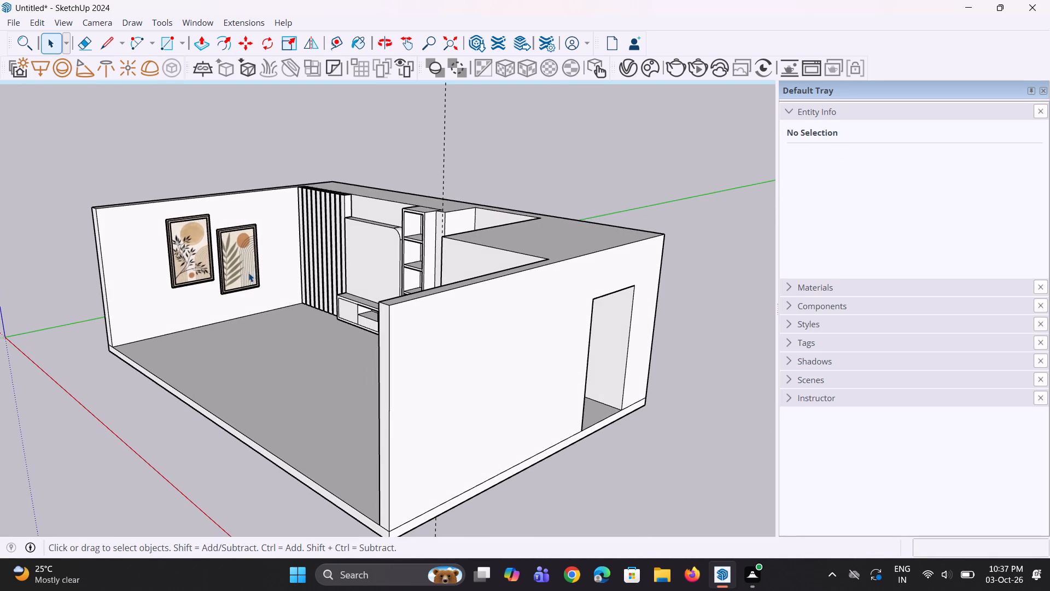
pyautogui.click(248, 273)
pyautogui.scroll(2, 213, 260)
pyautogui.keyDown('ctrl'); pyautogui.click(205, 257); pyautogui.keyUp('ctrl')
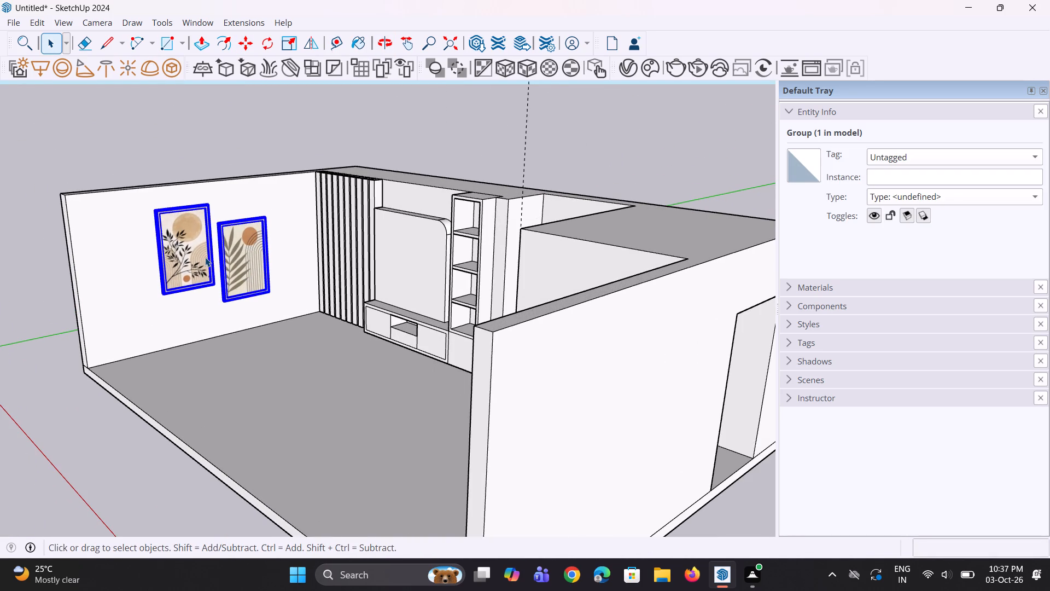
pyautogui.press('s')
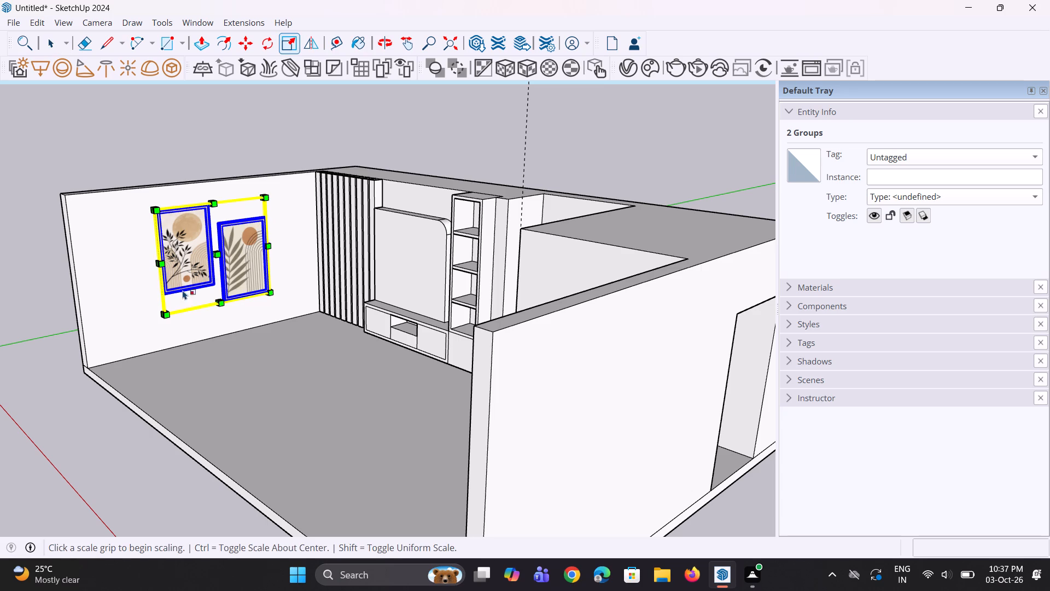
pyautogui.click(171, 311)
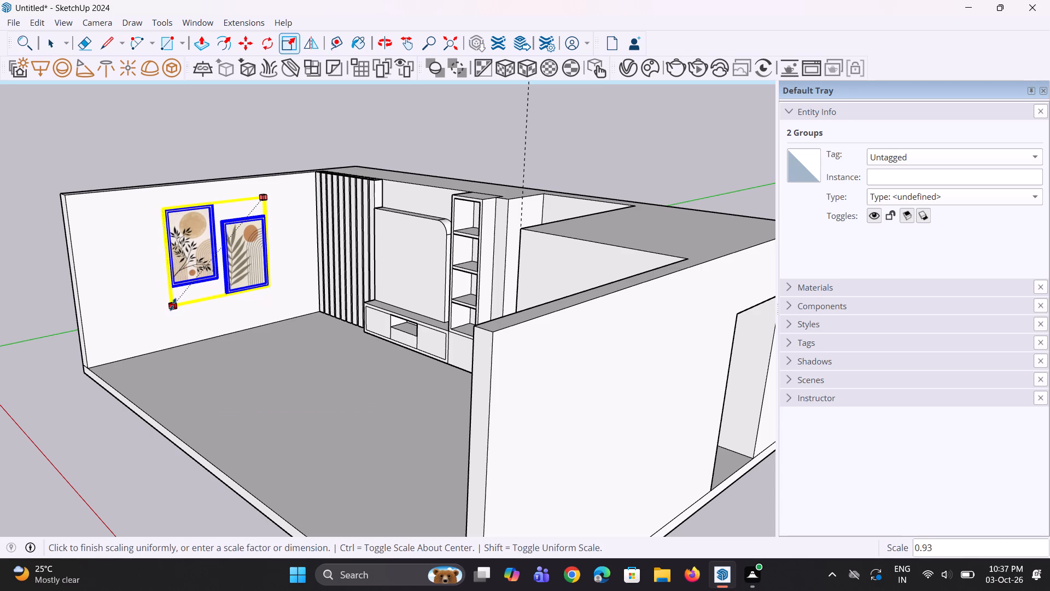
pyautogui.click(176, 299)
pyautogui.press('space')
pyautogui.press('space')
pyautogui.click(218, 135)
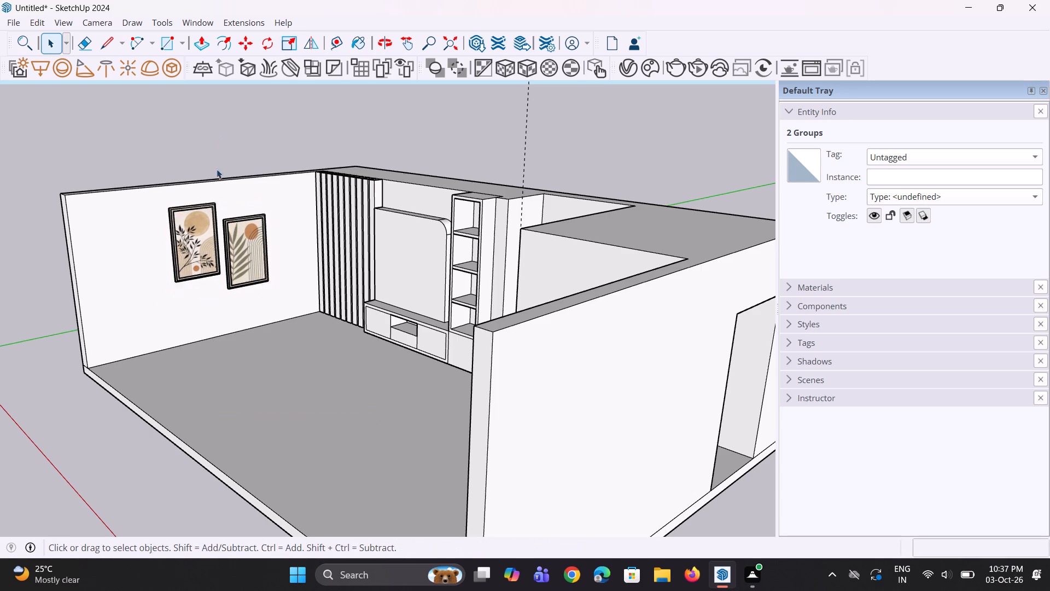
# Import the SOFAS model from Downloads and place it on the ground outside the room, beyond the wall with the door opening.
pyautogui.moveTo(138, 328); pyautogui.dragTo(245, 354, button='middle')
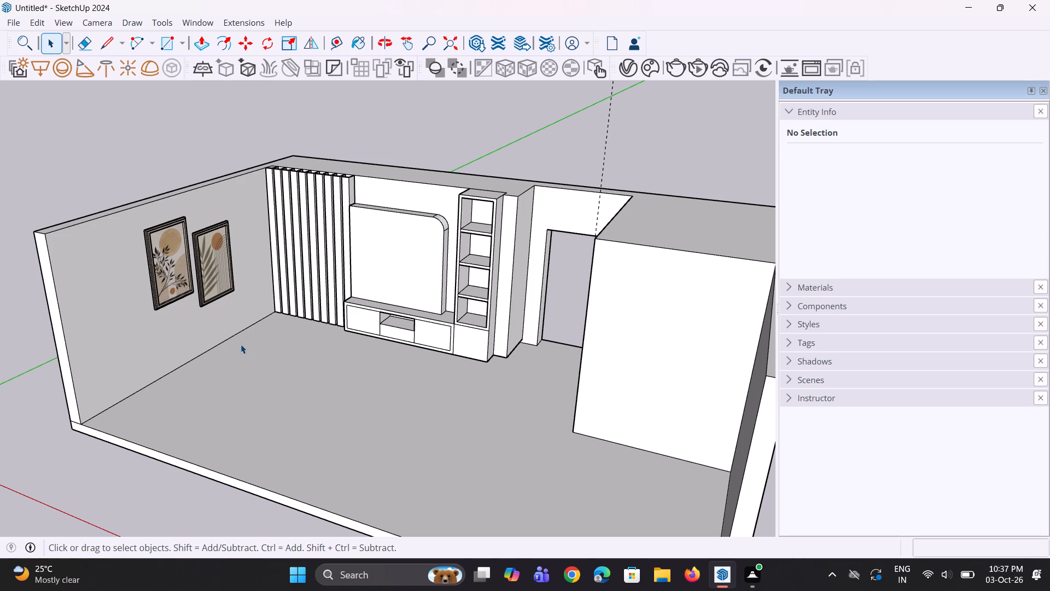
pyautogui.scroll(-4, 190, 266)
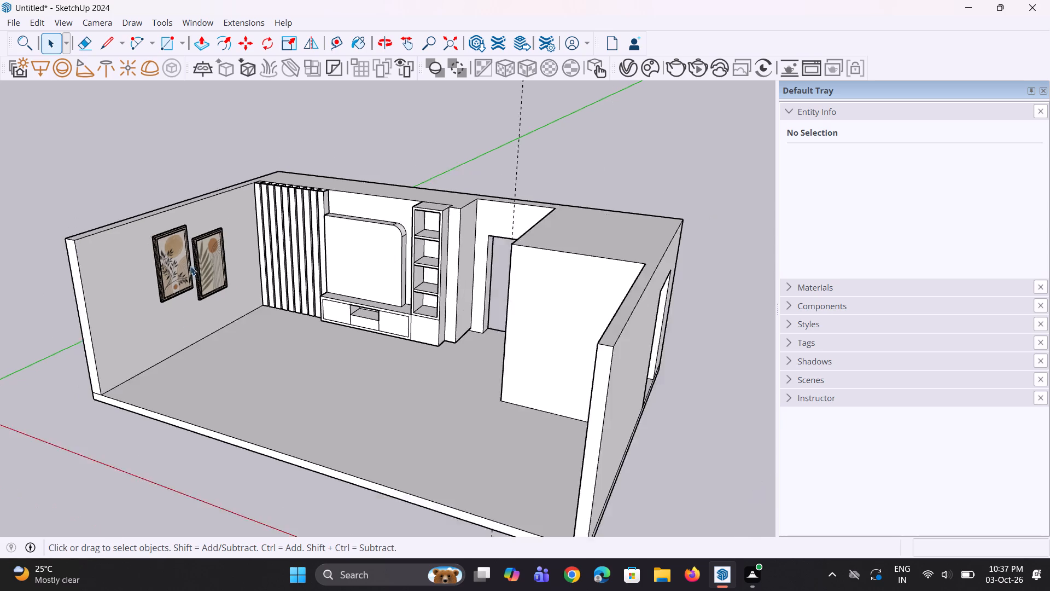
pyautogui.press('space')
pyautogui.press('space')
pyautogui.moveTo(207, 239); pyautogui.dragTo(184, 221, button='middle')
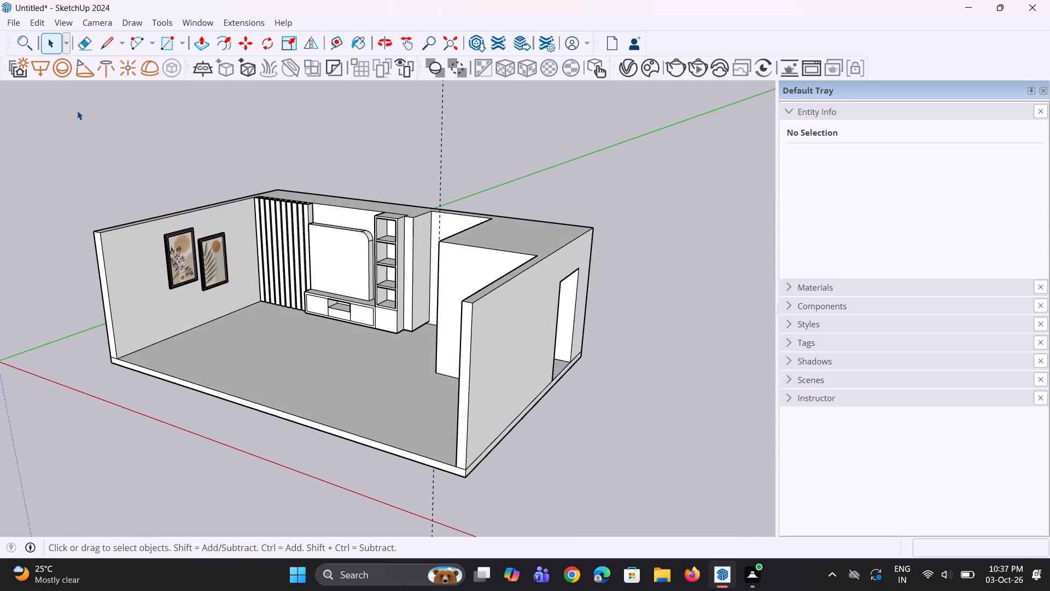
pyautogui.click(6, 24)
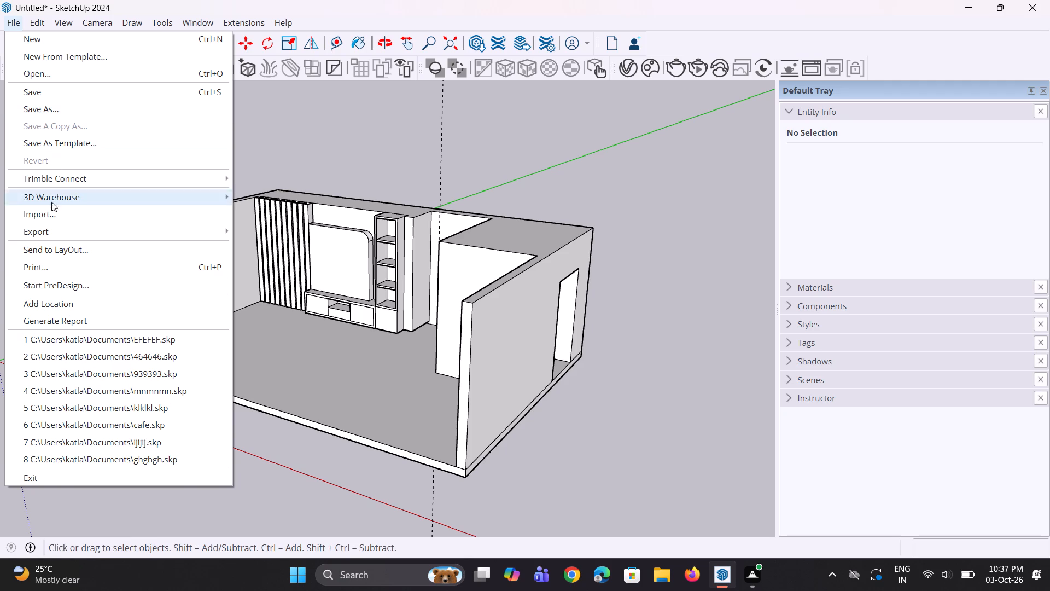
pyautogui.click(65, 216)
pyautogui.scroll(1, 293, 210)
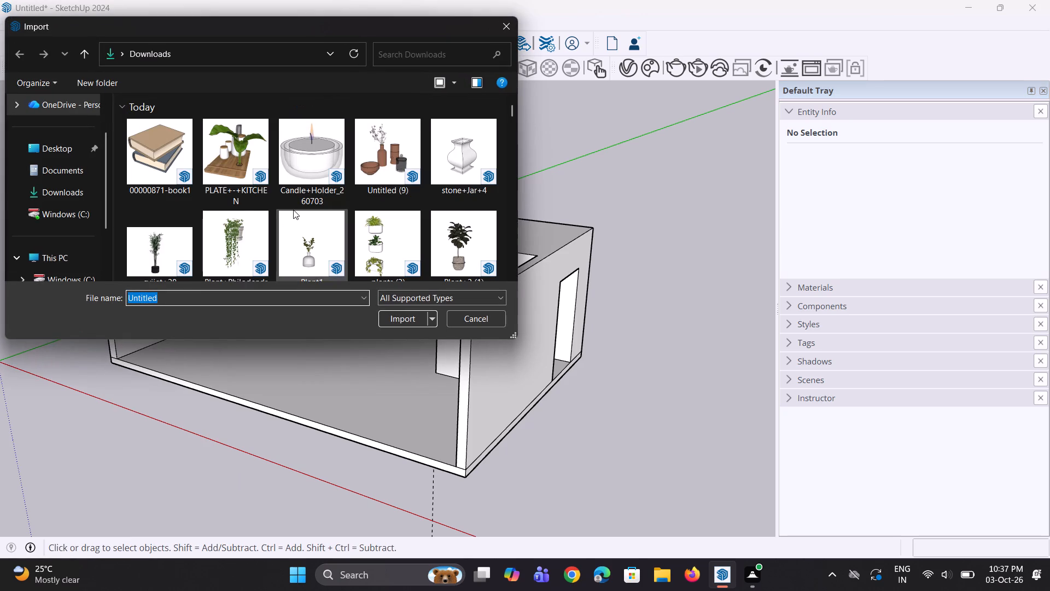
pyautogui.scroll(-4, 293, 210)
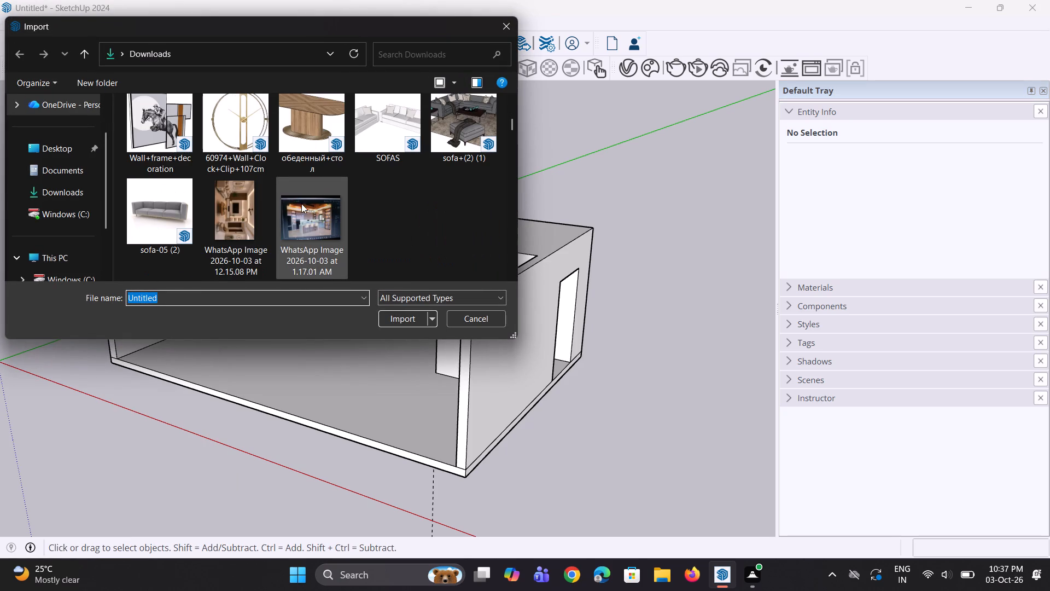
pyautogui.click(395, 135)
pyautogui.click(386, 316)
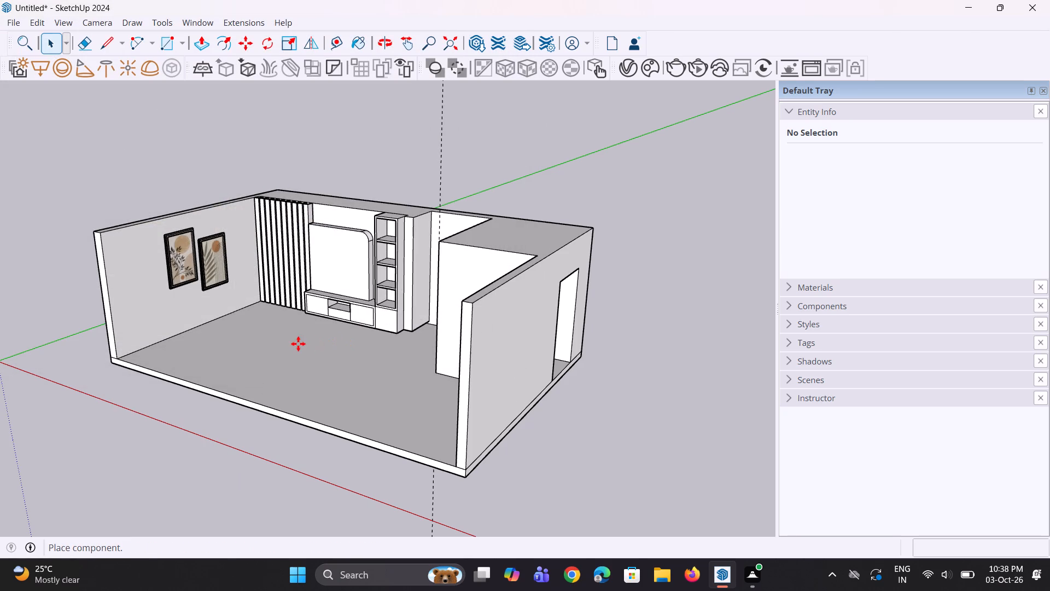
pyautogui.scroll(-5, 562, 329)
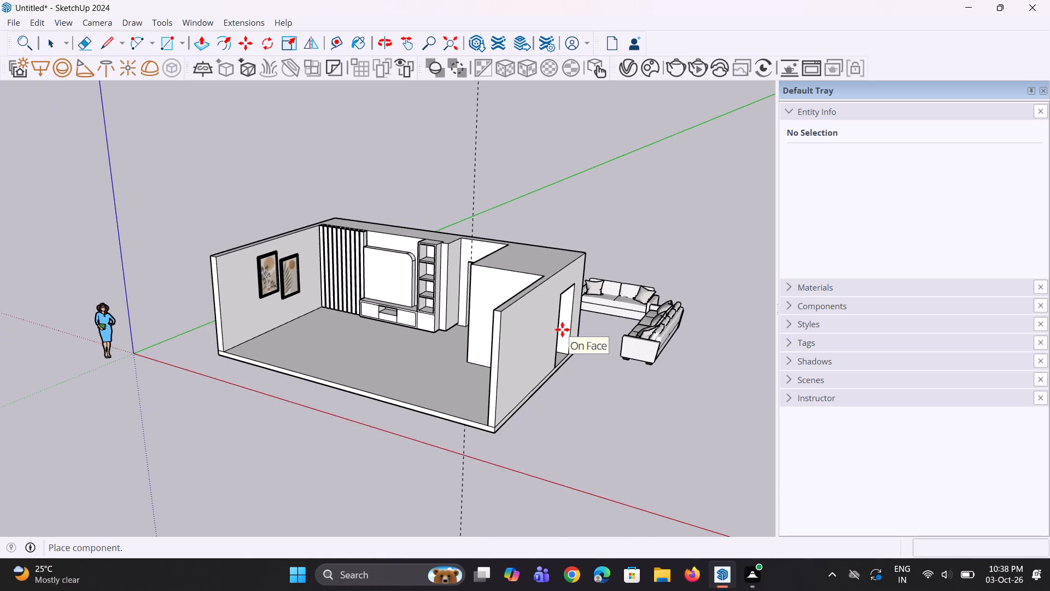
pyautogui.scroll(-4, 562, 329)
pyautogui.click(613, 356)
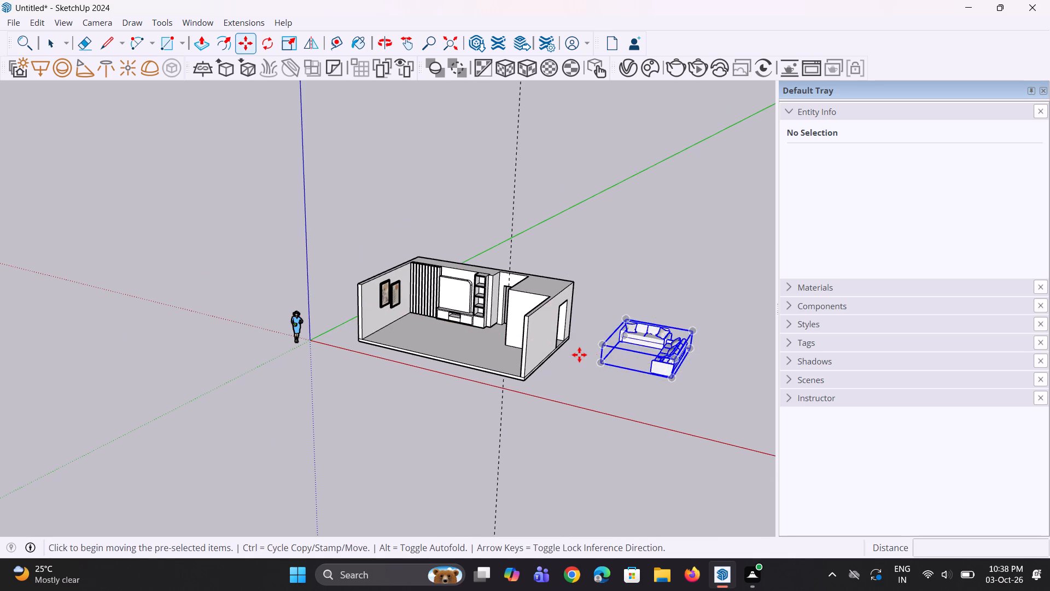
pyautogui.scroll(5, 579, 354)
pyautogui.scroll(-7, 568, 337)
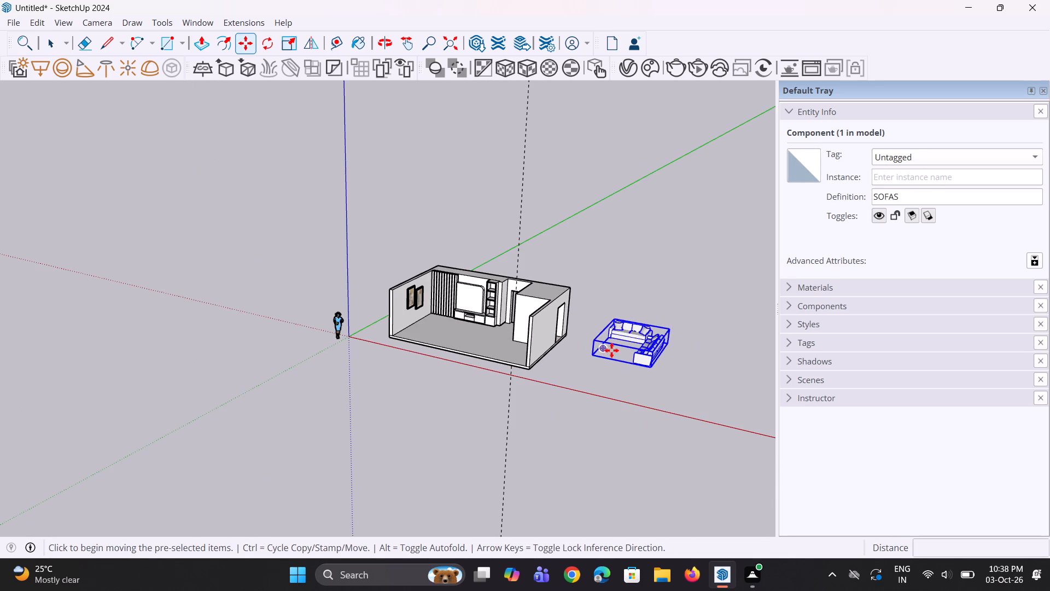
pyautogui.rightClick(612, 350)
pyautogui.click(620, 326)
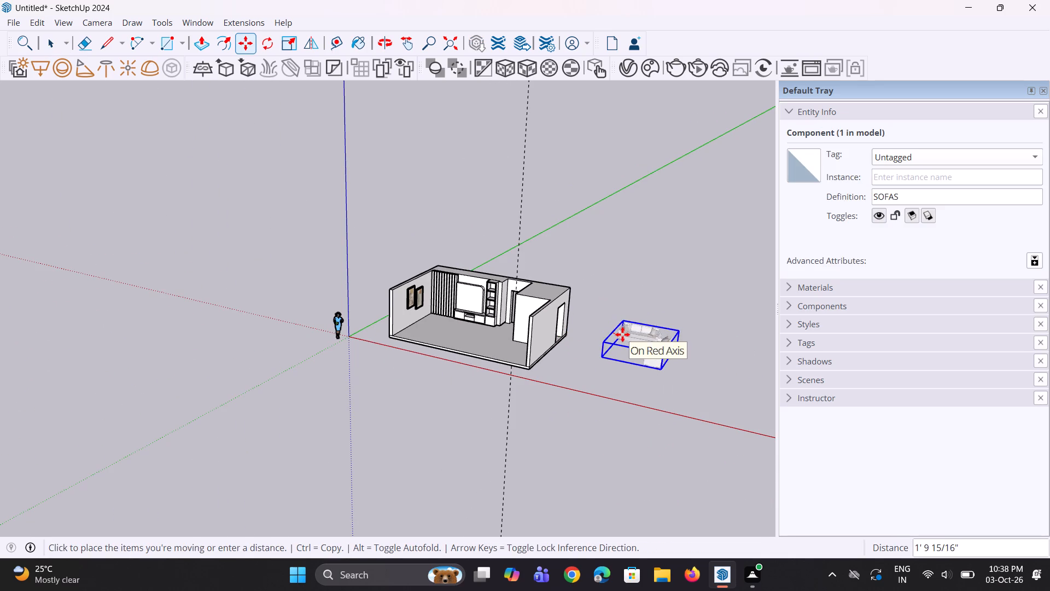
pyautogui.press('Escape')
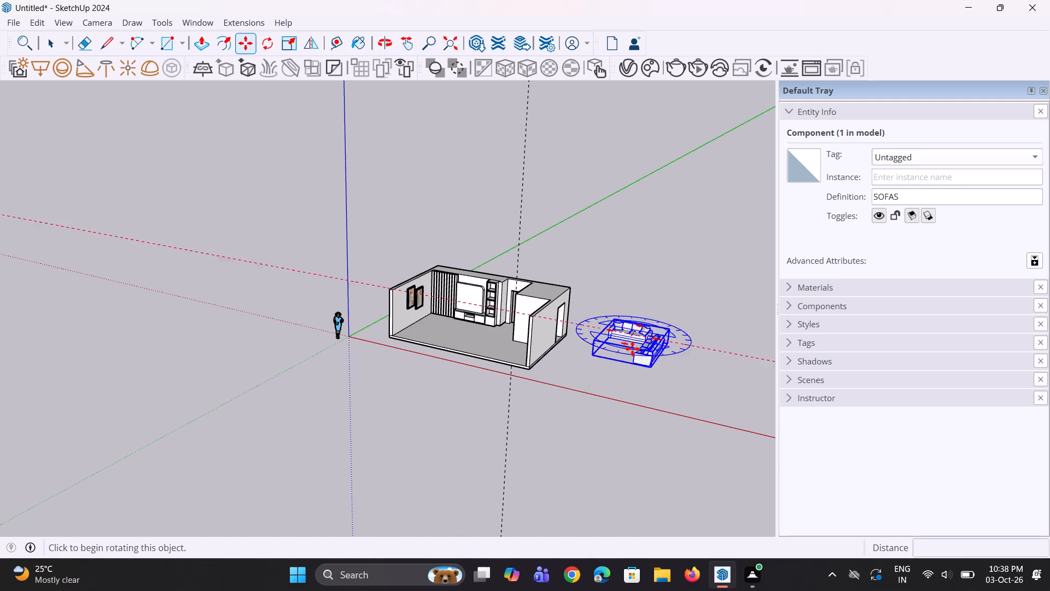
# Explode the imported SOFAS component into its two separate sofas, and clear the selection.
pyautogui.scroll(6, 638, 350)
pyautogui.rightClick(654, 350)
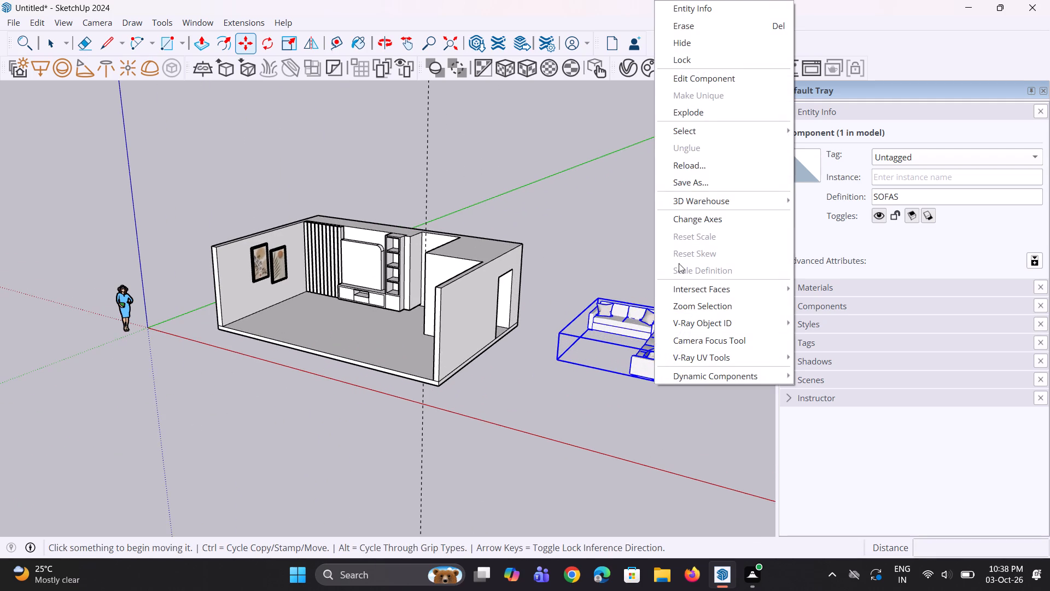
pyautogui.click(692, 114)
pyautogui.scroll(-3, 560, 326)
pyautogui.moveTo(581, 343); pyautogui.dragTo(658, 402, button='middle')
pyautogui.scroll(6, 625, 316)
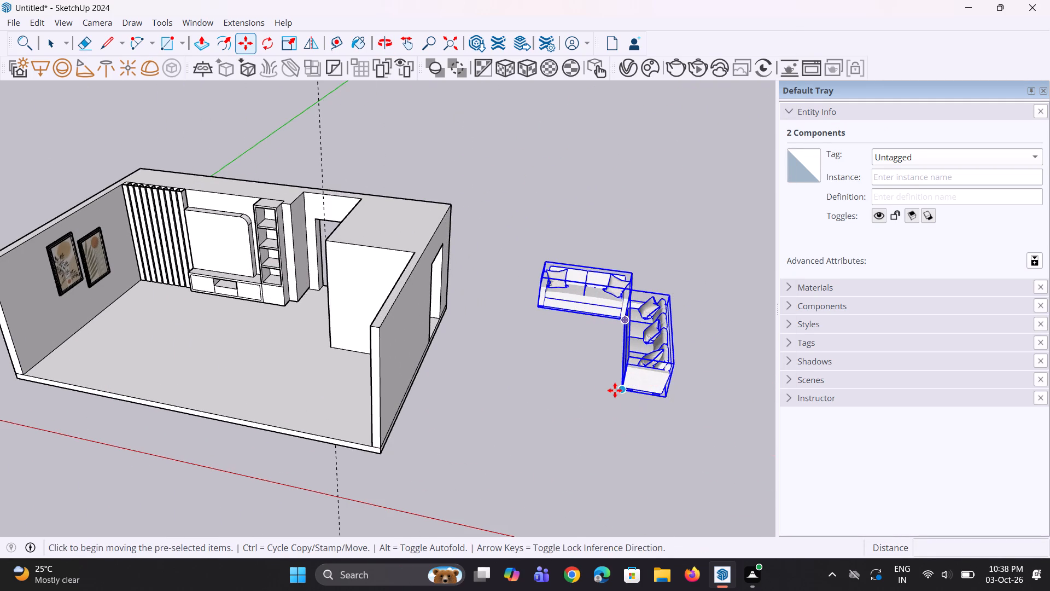
pyautogui.click(603, 385)
pyautogui.press('space')
pyautogui.press('space')
pyautogui.click(603, 385)
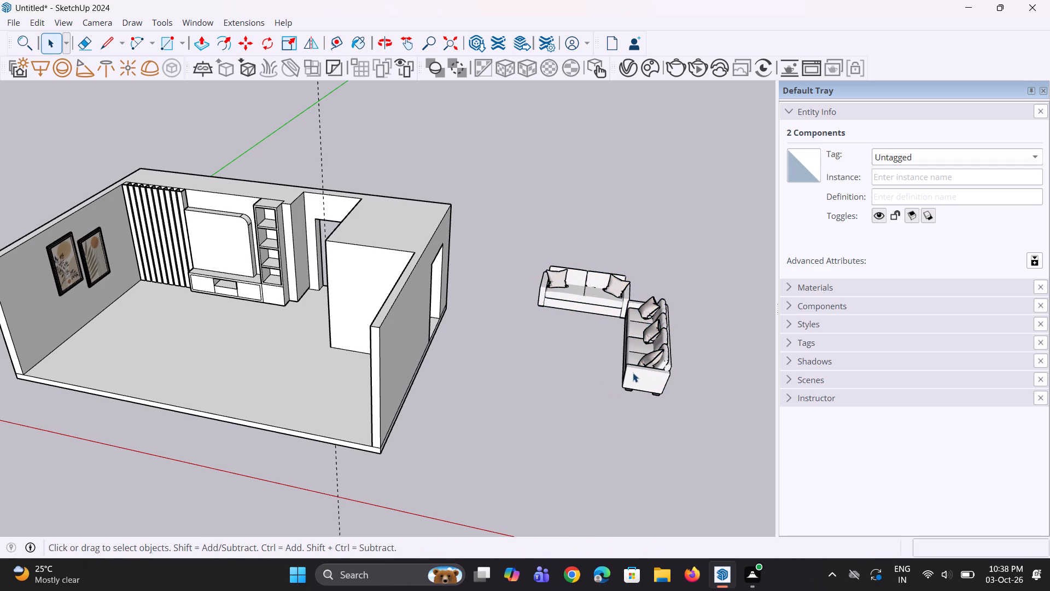
# Rotate the long three-cushion sofa 90° on the ground plane, so it faces the same way as the shorter sofa.
pyautogui.click(633, 373)
pyautogui.scroll(-3, 585, 346)
pyautogui.click(271, 45)
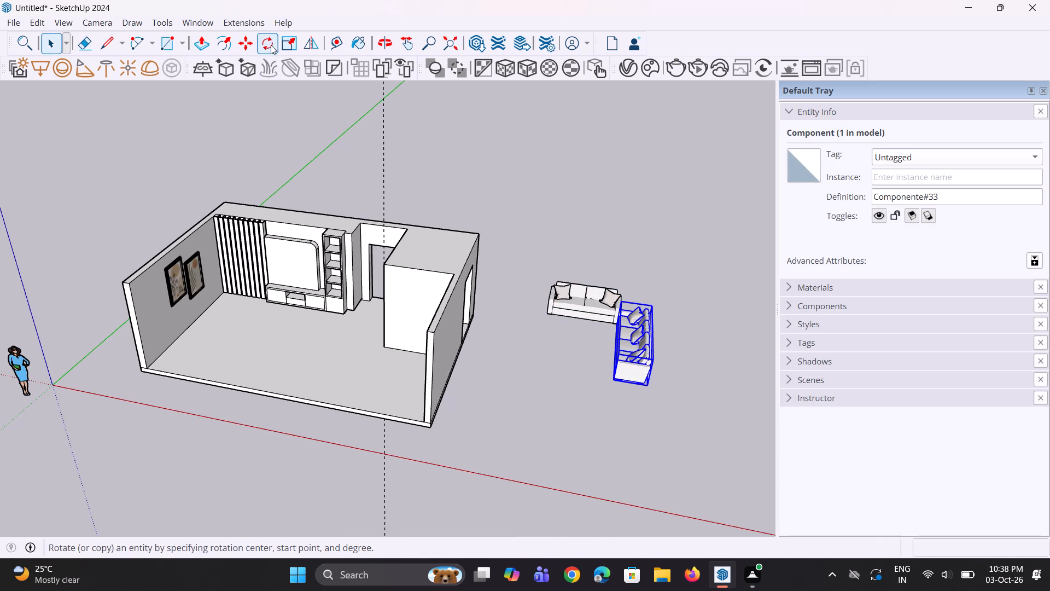
pyautogui.click(520, 404)
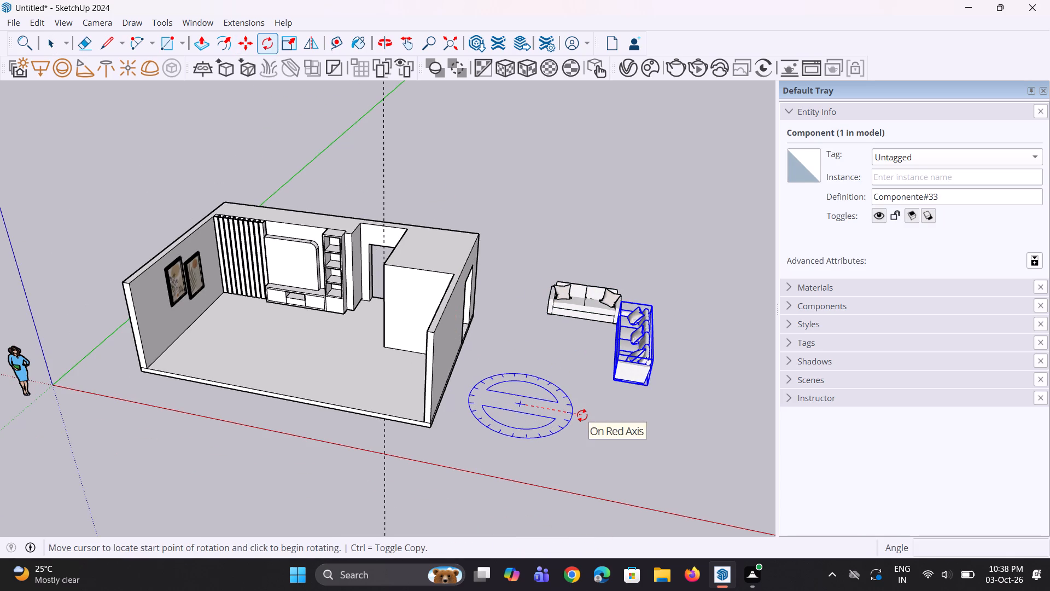
pyautogui.click(582, 415)
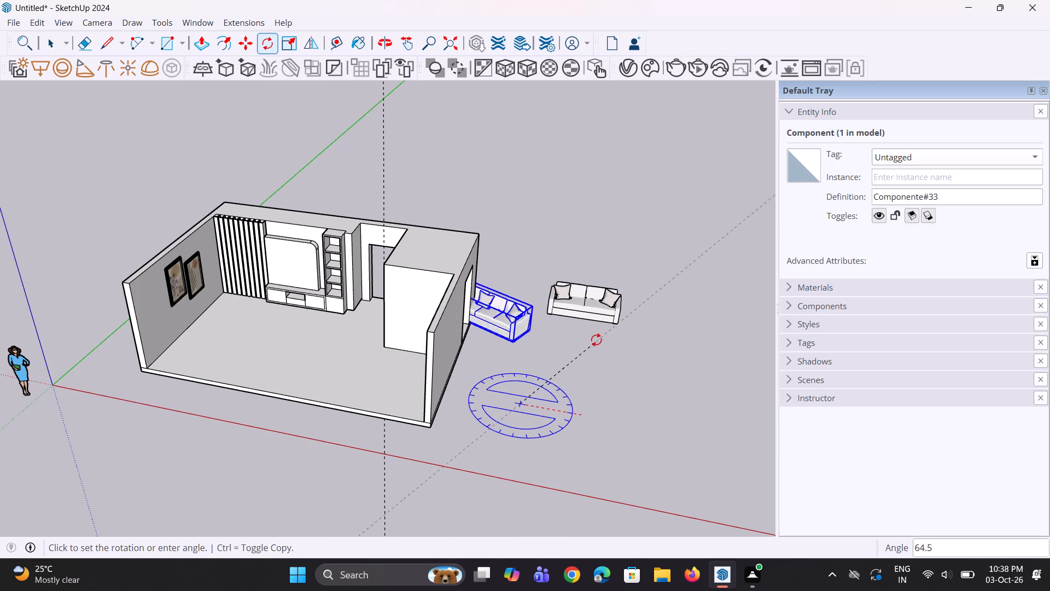
pyautogui.click(558, 269)
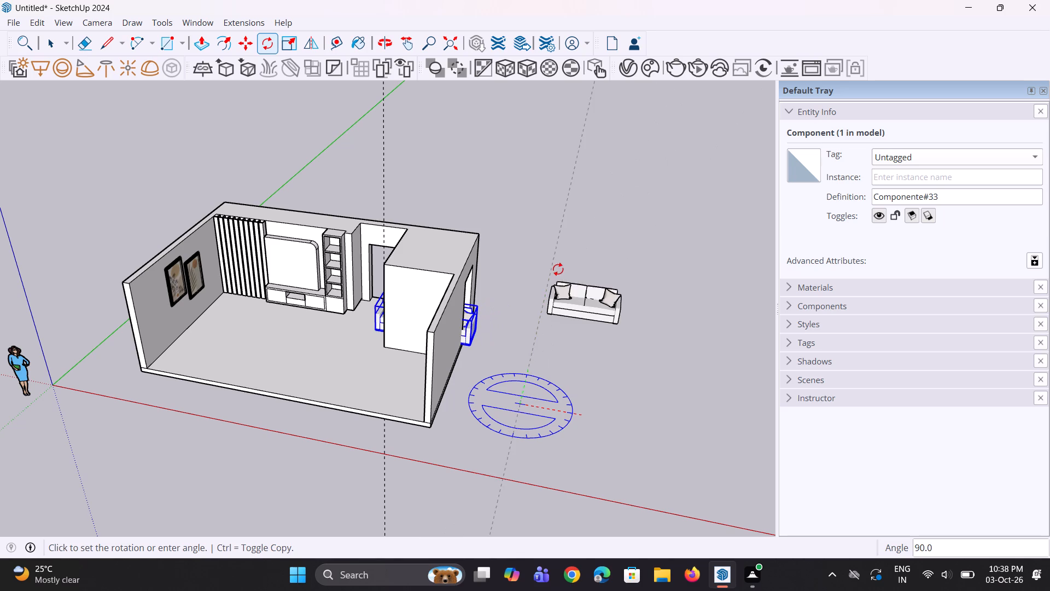
# Move the long three-cushion sofa about 27' 3" out of the room, to the end of the shorter sofa.
pyautogui.scroll(5, 553, 371)
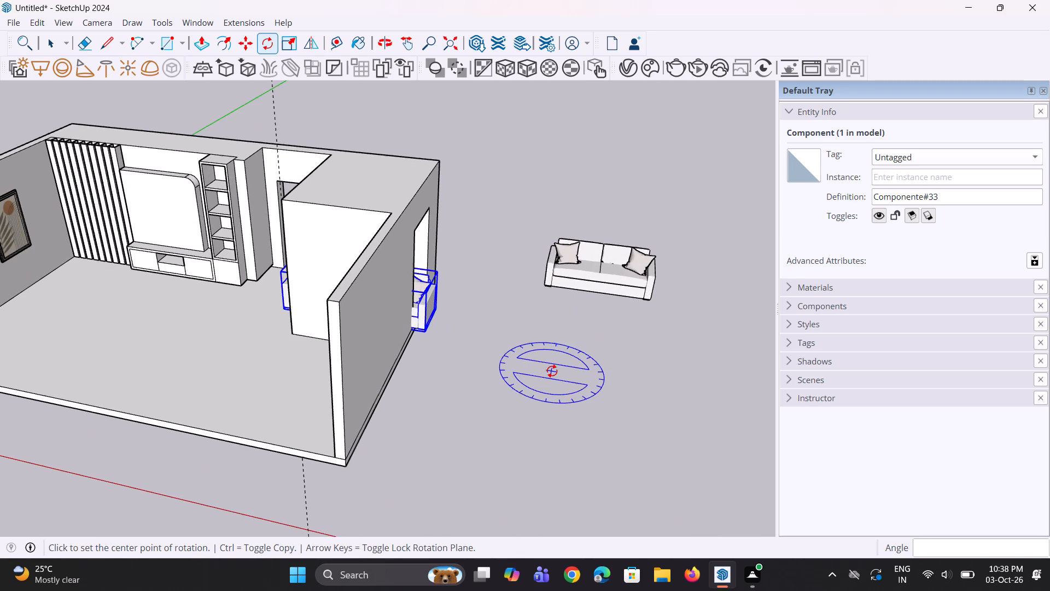
pyautogui.press('m')
pyautogui.click(427, 329)
pyautogui.scroll(-3, 461, 363)
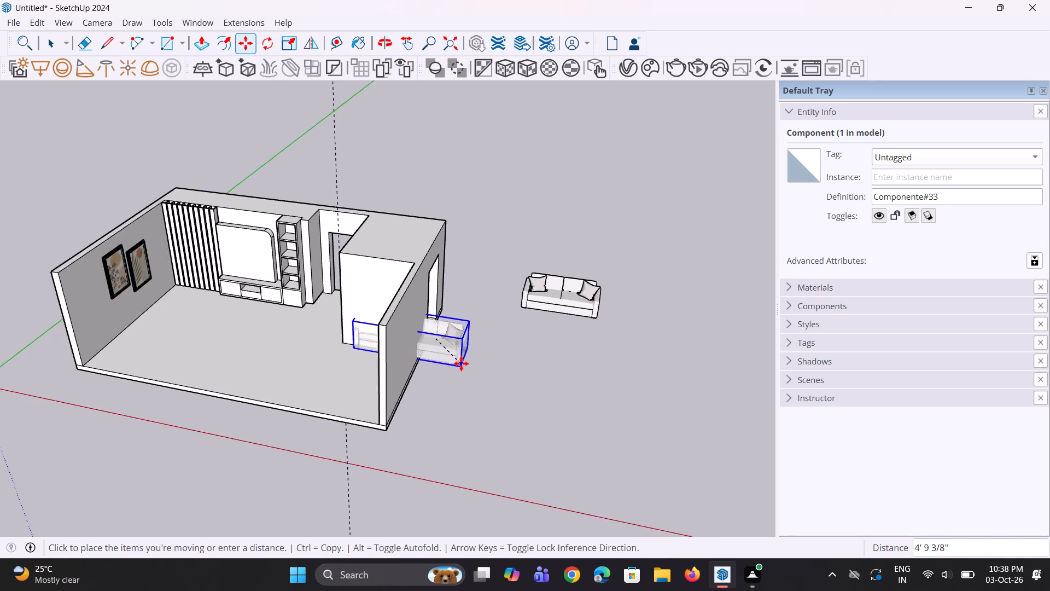
pyautogui.scroll(-4, 461, 363)
pyautogui.scroll(8, 669, 354)
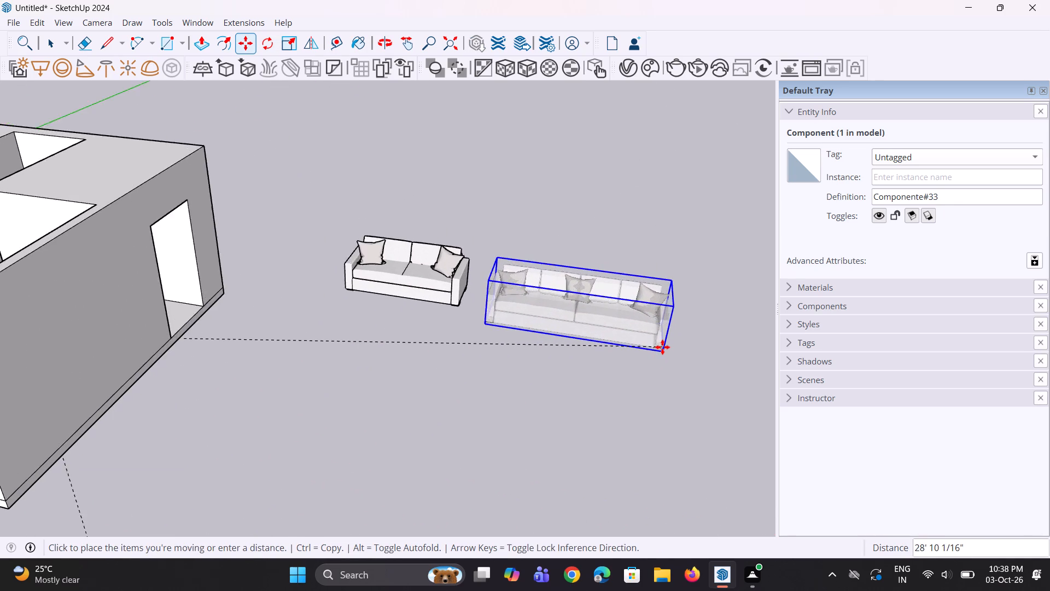
pyautogui.scroll(1, 662, 347)
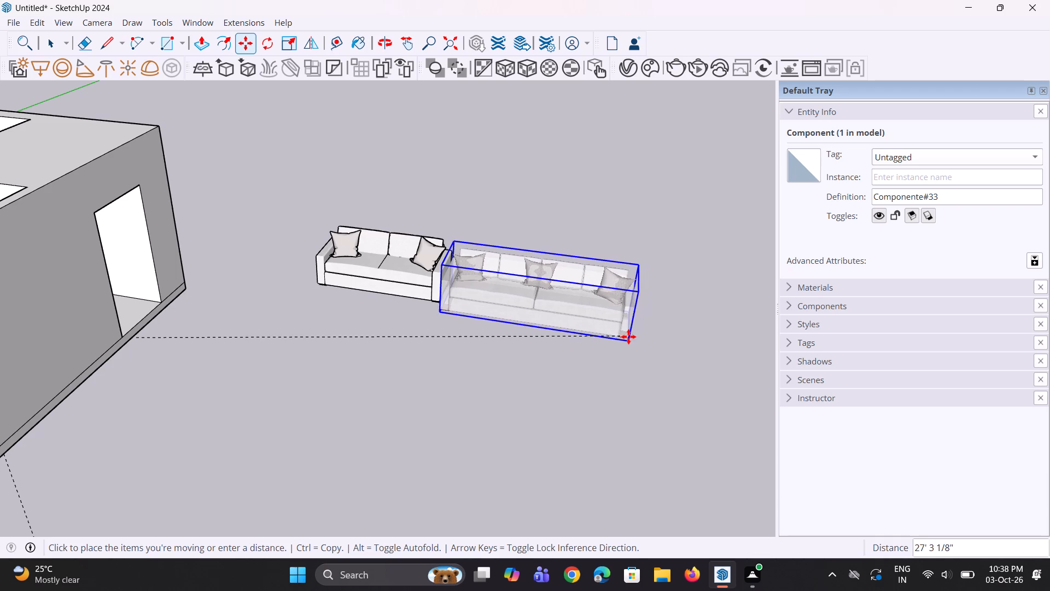
pyautogui.click(628, 337)
# Slide the long sofa about 9" along the green axis to close up to the shorter sofa's armrest, and clear the selection.
pyautogui.moveTo(538, 376); pyautogui.dragTo(26, 295, button='middle')
pyautogui.scroll(1, 279, 345)
pyautogui.moveTo(282, 347); pyautogui.dragTo(166, 287, button='middle')
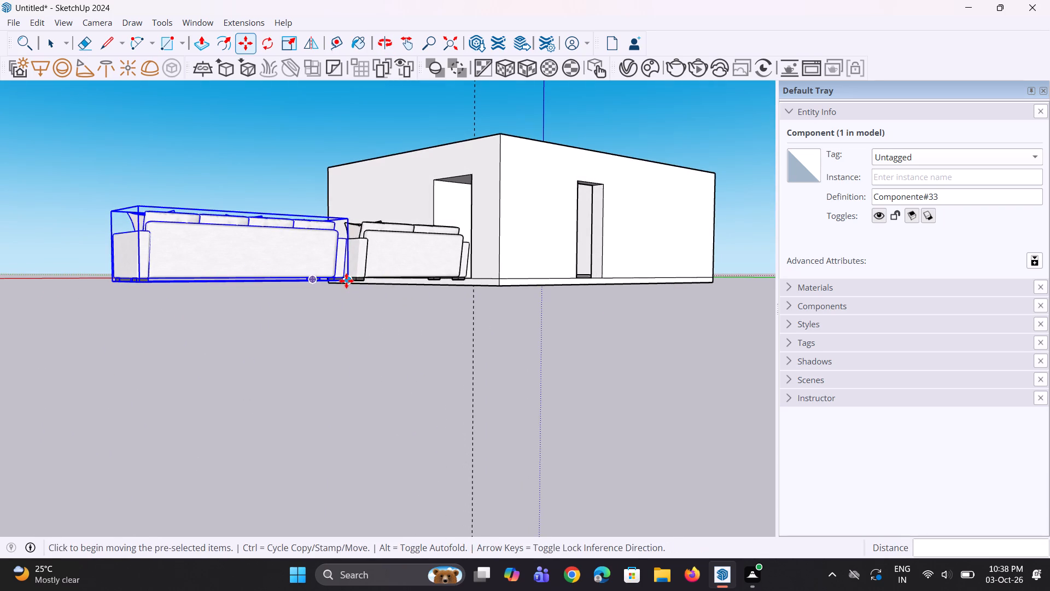
pyautogui.click(346, 280)
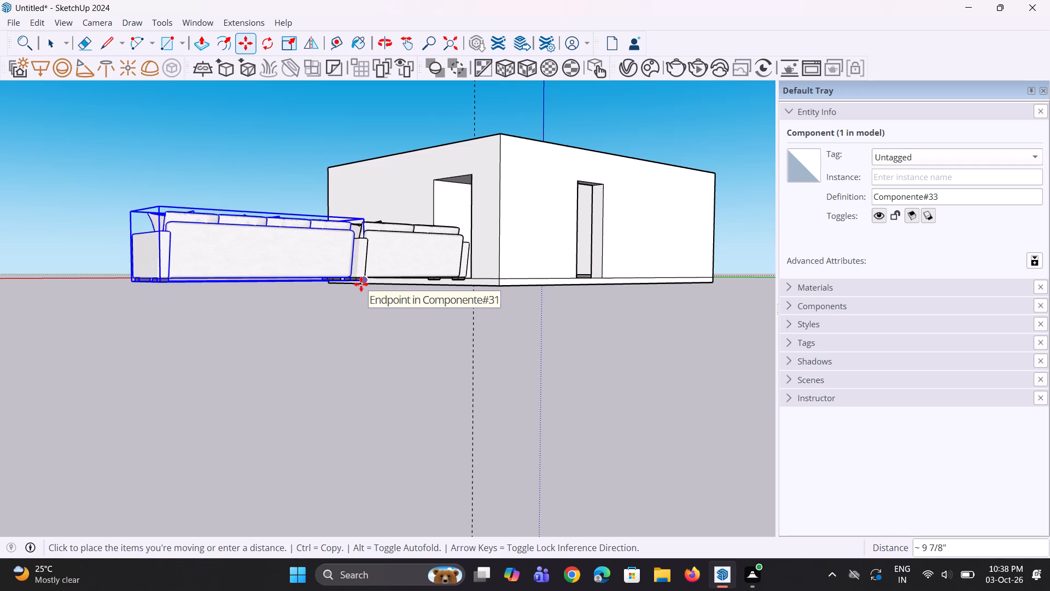
pyautogui.press('Escape')
pyautogui.moveTo(347, 306); pyautogui.dragTo(346, 383, button='middle')
pyautogui.scroll(3, 355, 393)
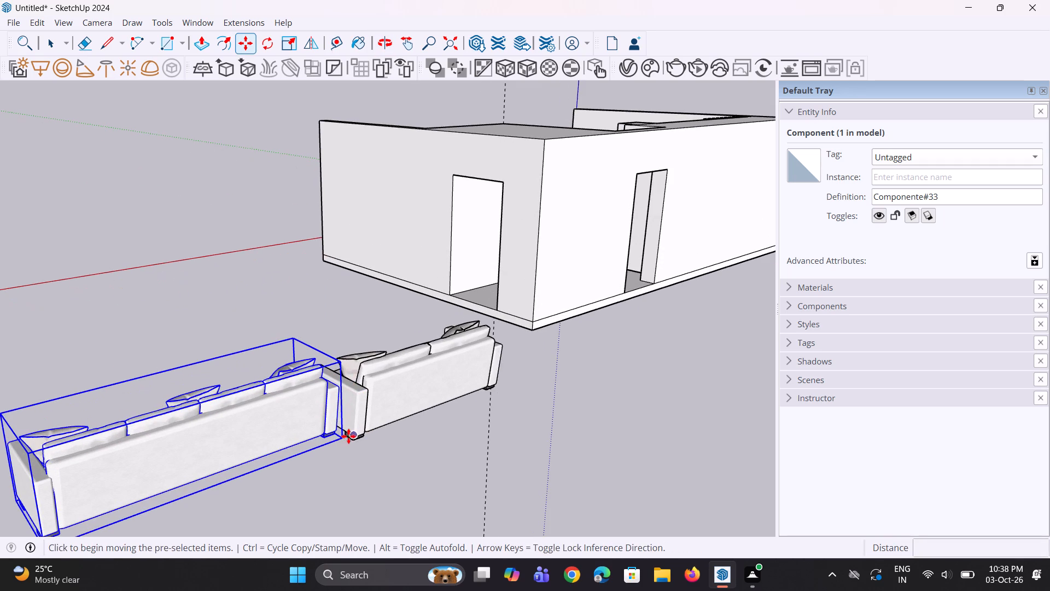
pyautogui.click(342, 437)
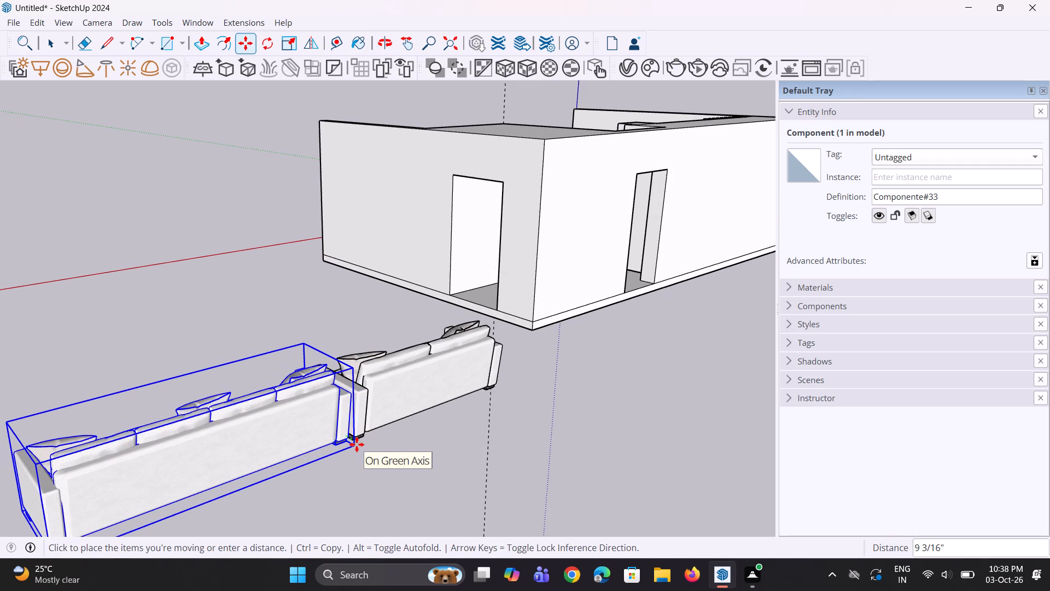
pyautogui.click(358, 445)
pyautogui.press('space')
pyautogui.press('space')
pyautogui.click(401, 446)
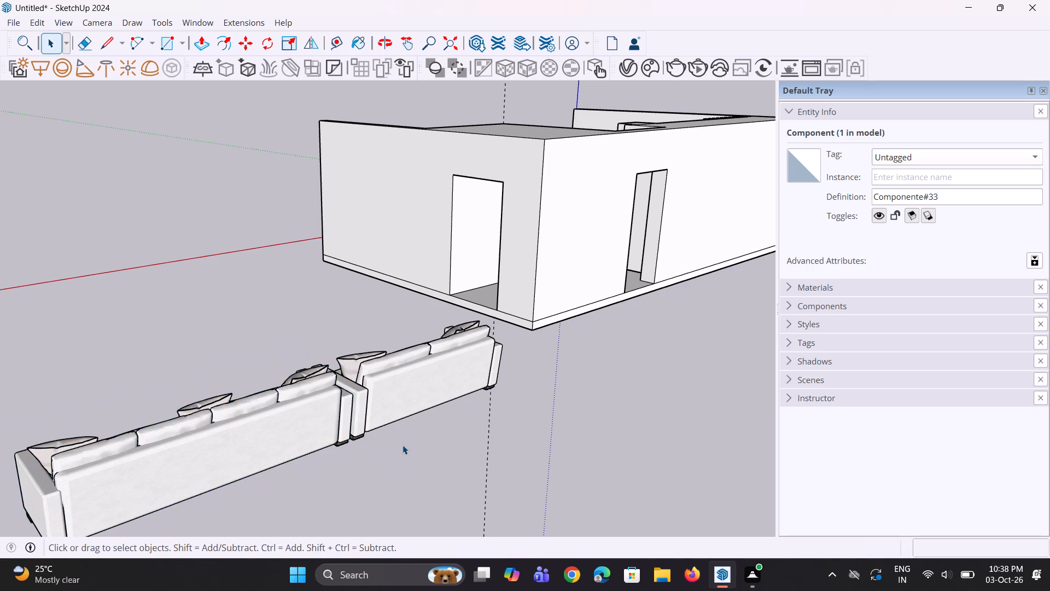
# Select both sofas and make them into one group.
pyautogui.scroll(-5, 402, 445)
pyautogui.moveTo(320, 433); pyautogui.dragTo(723, 439, button='middle')
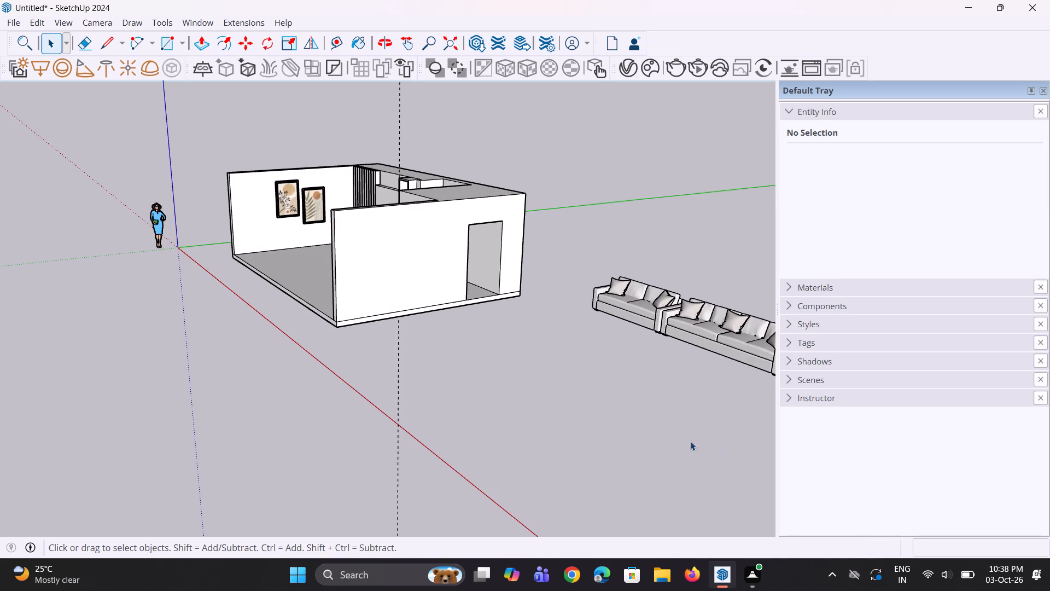
pyautogui.scroll(-4, 656, 441)
pyautogui.moveTo(653, 436); pyautogui.dragTo(737, 452, button='middle')
pyautogui.scroll(-3, 657, 389)
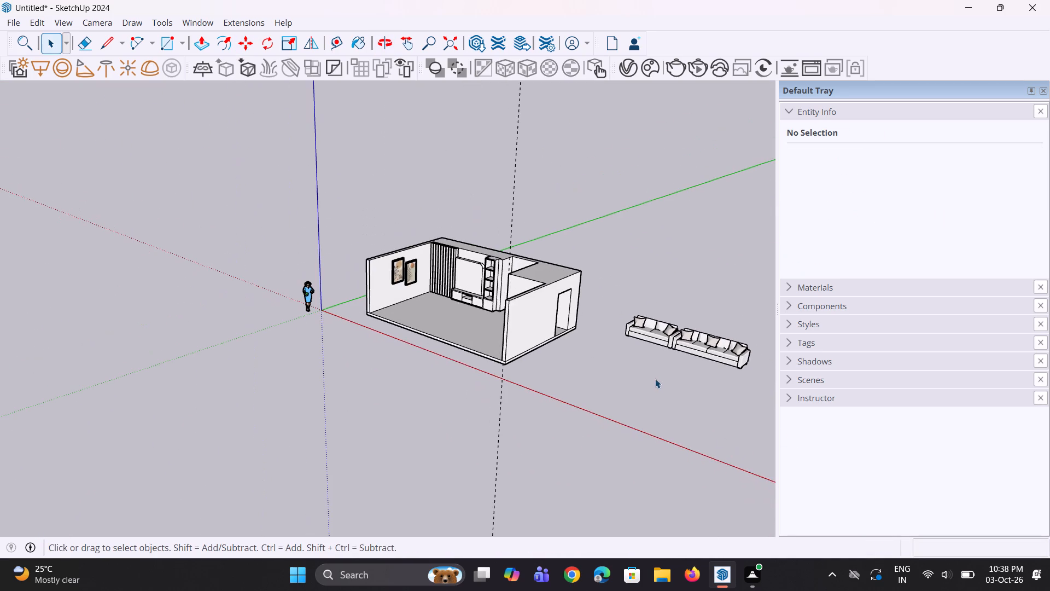
pyautogui.moveTo(623, 298); pyautogui.dragTo(752, 417)
pyautogui.rightClick(729, 348)
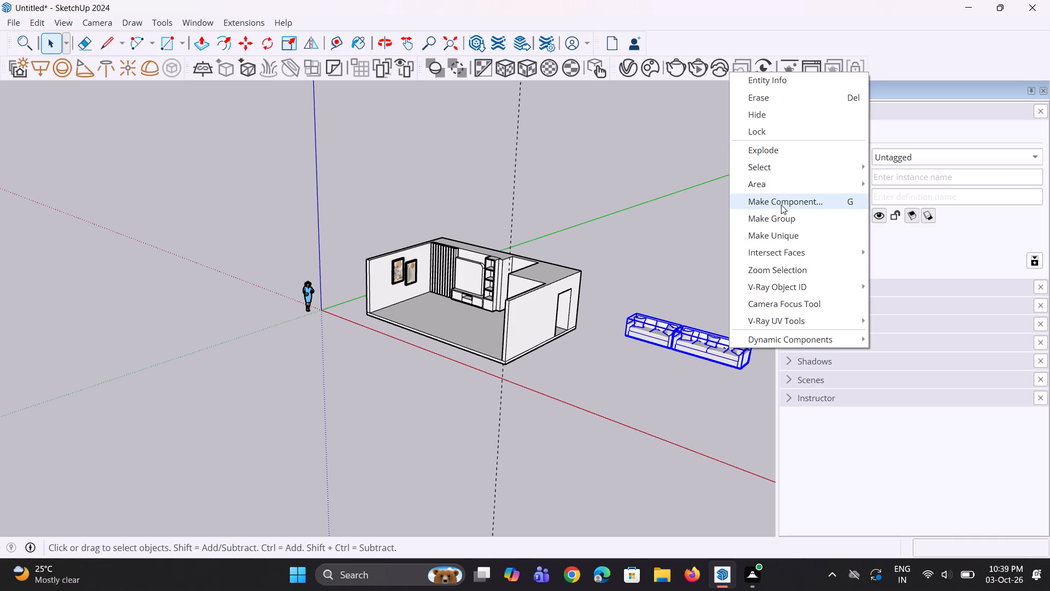
pyautogui.click(782, 224)
# Rotate the sofa group 90° on the ground plane, so it runs parallel to the wall with the framed art.
pyautogui.scroll(-5, 577, 421)
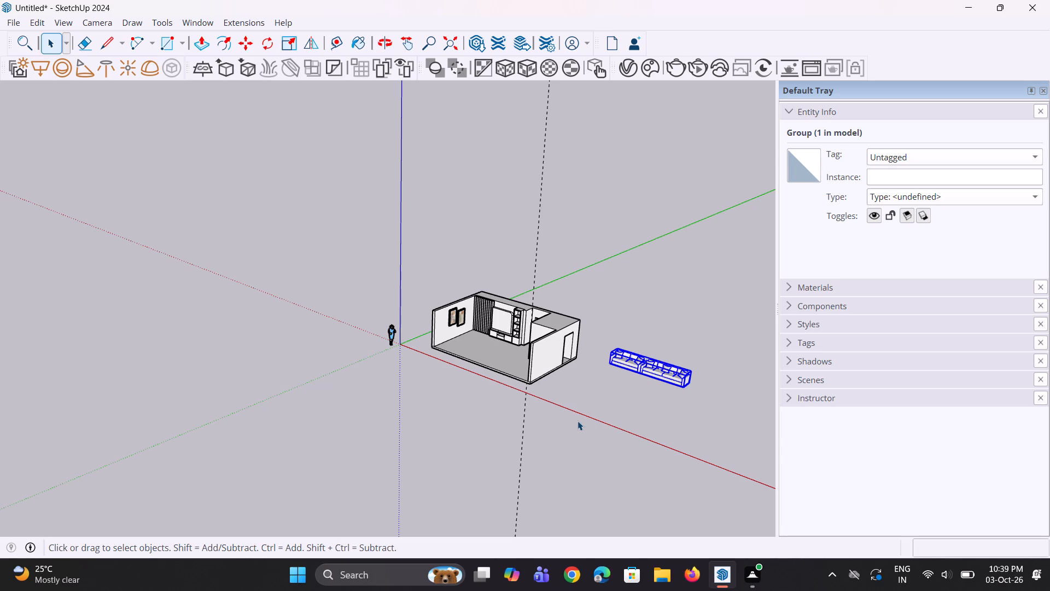
pyautogui.scroll(-2, 532, 370)
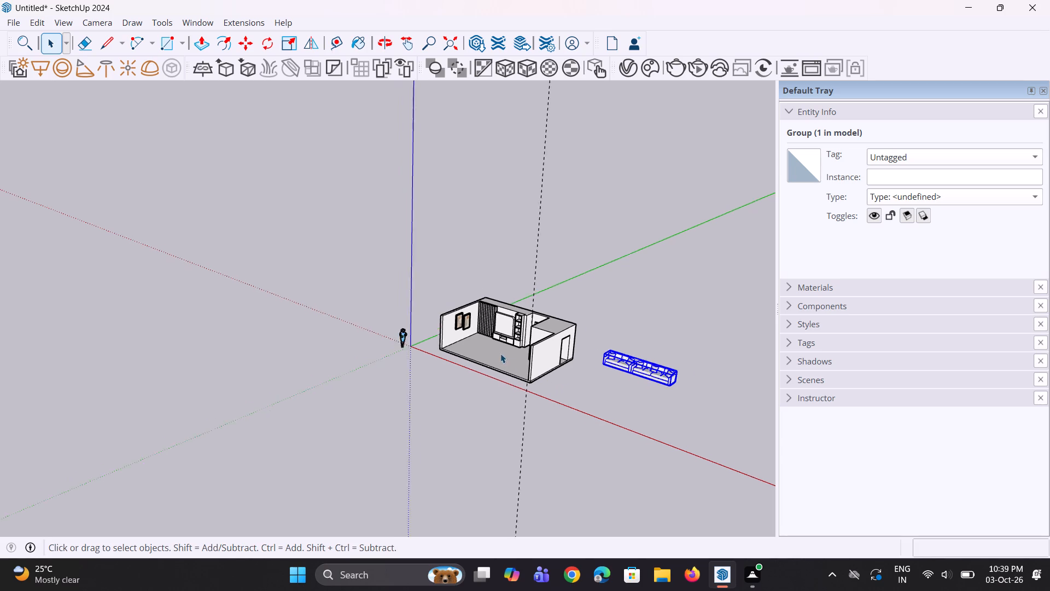
pyautogui.scroll(-2, 500, 354)
pyautogui.moveTo(512, 346); pyautogui.dragTo(505, 319, button='middle')
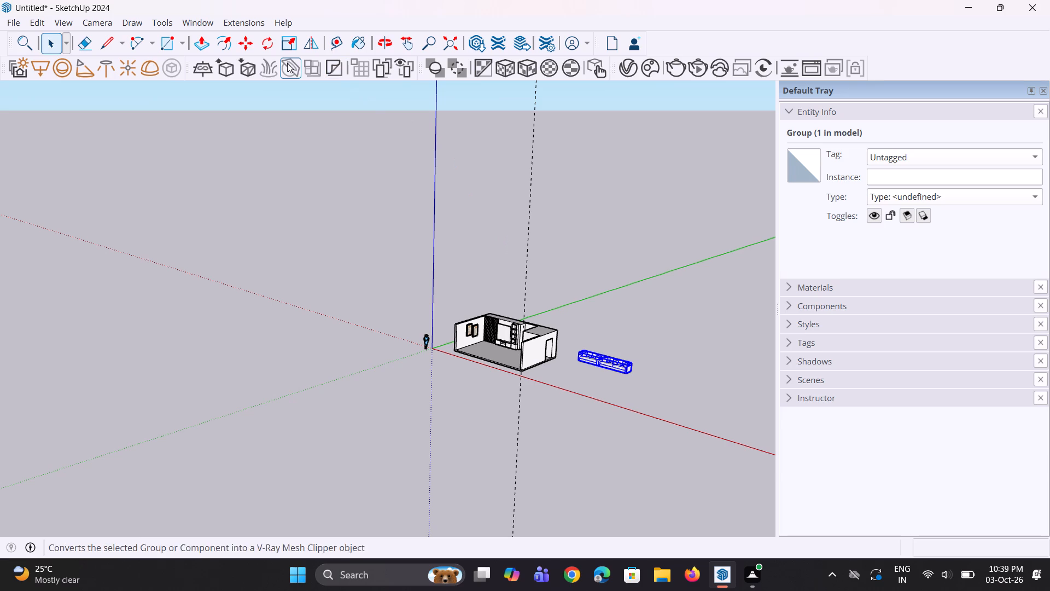
pyautogui.click(260, 49)
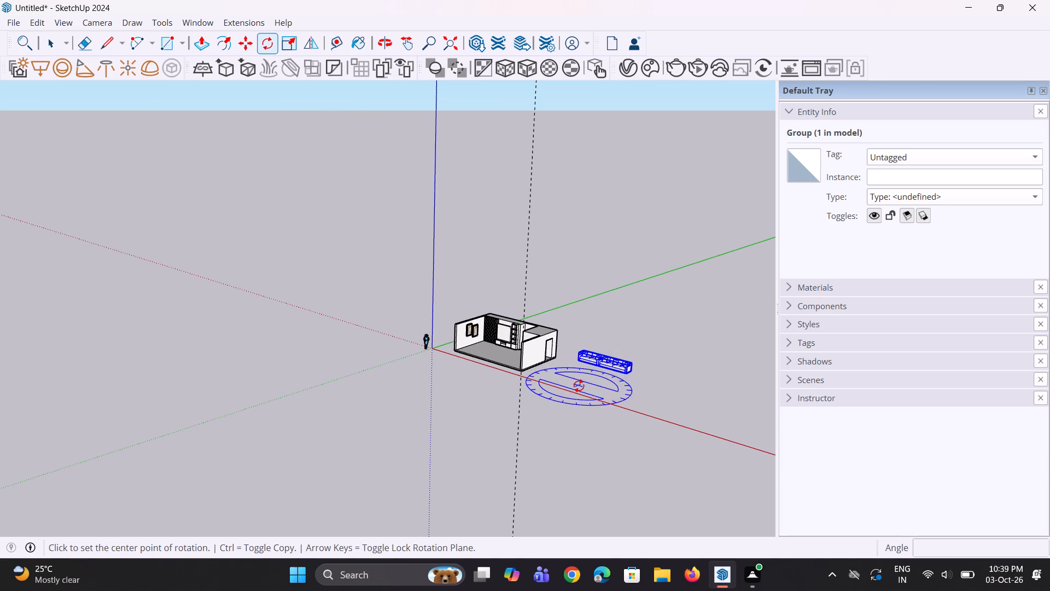
pyautogui.click(579, 386)
pyautogui.click(655, 407)
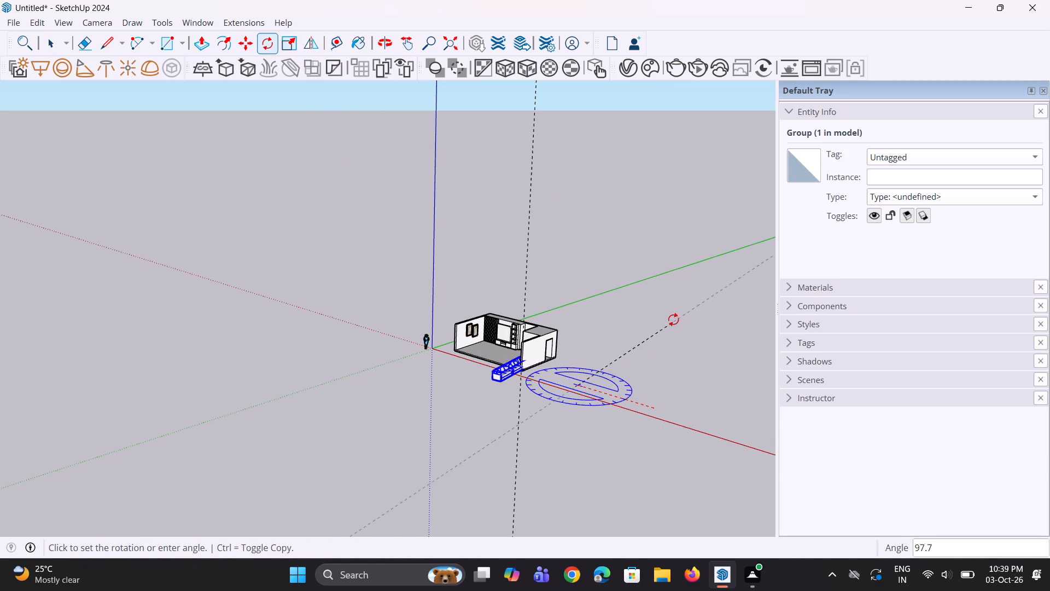
pyautogui.click(676, 331)
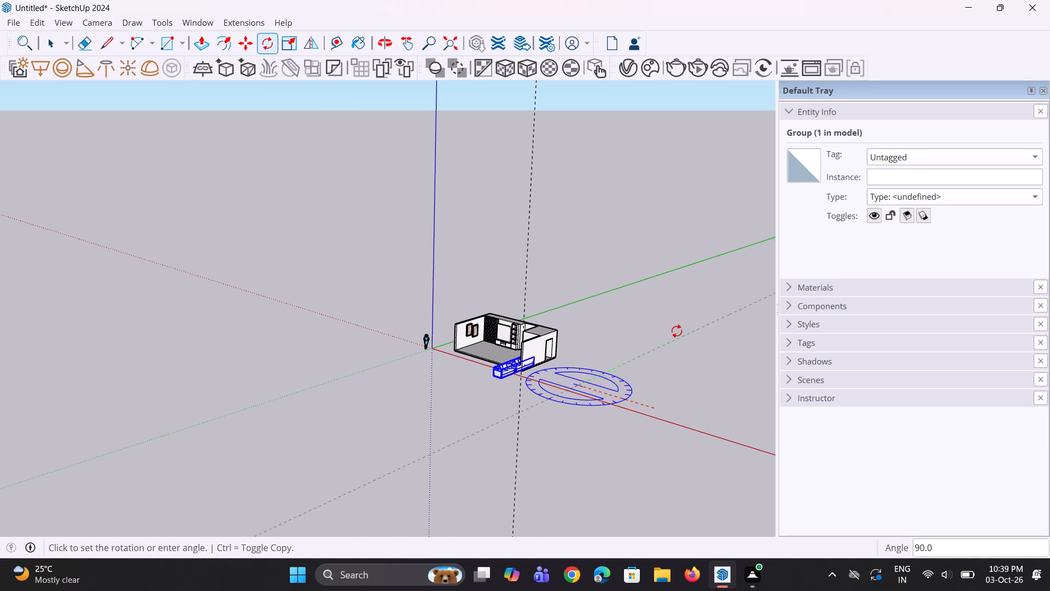
# Move the sofa group into the room, along the wall beneath the framed art.
pyautogui.scroll(3, 523, 405)
pyautogui.press('m')
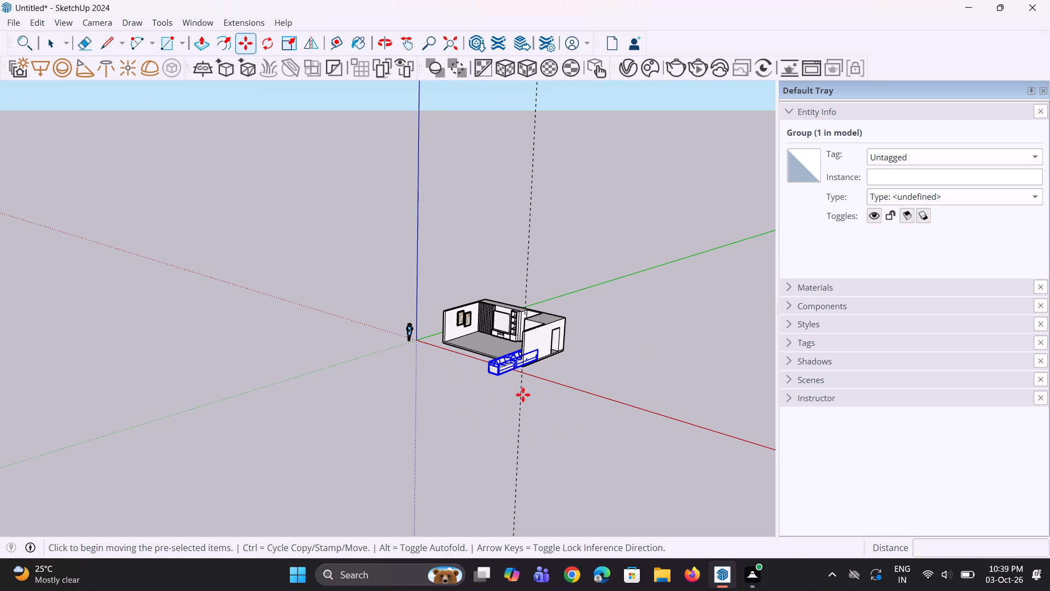
pyautogui.moveTo(476, 369); pyautogui.dragTo(510, 436, button='middle')
pyautogui.click(495, 385)
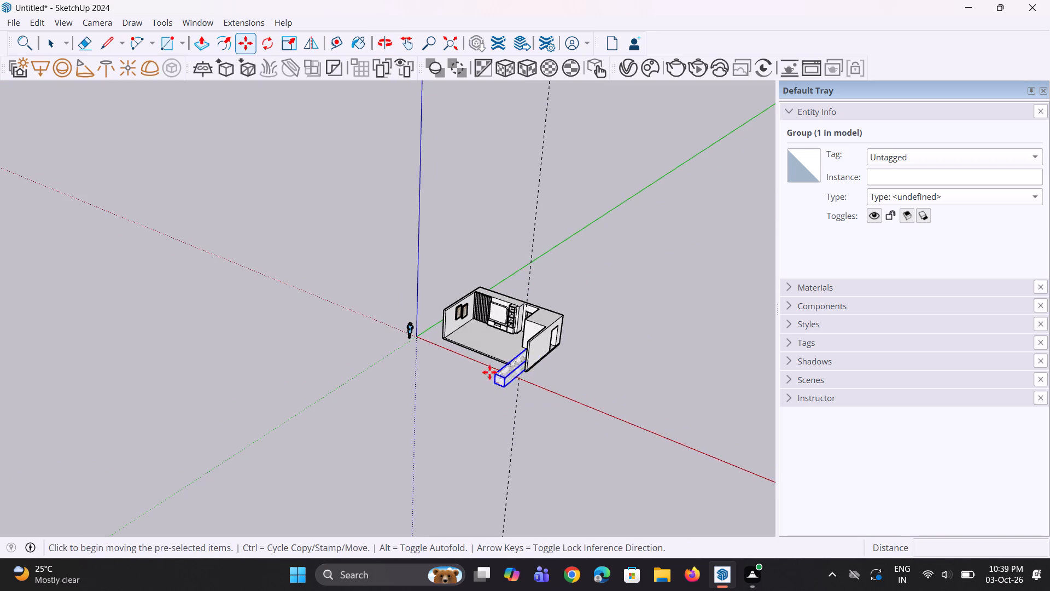
pyautogui.scroll(6, 453, 348)
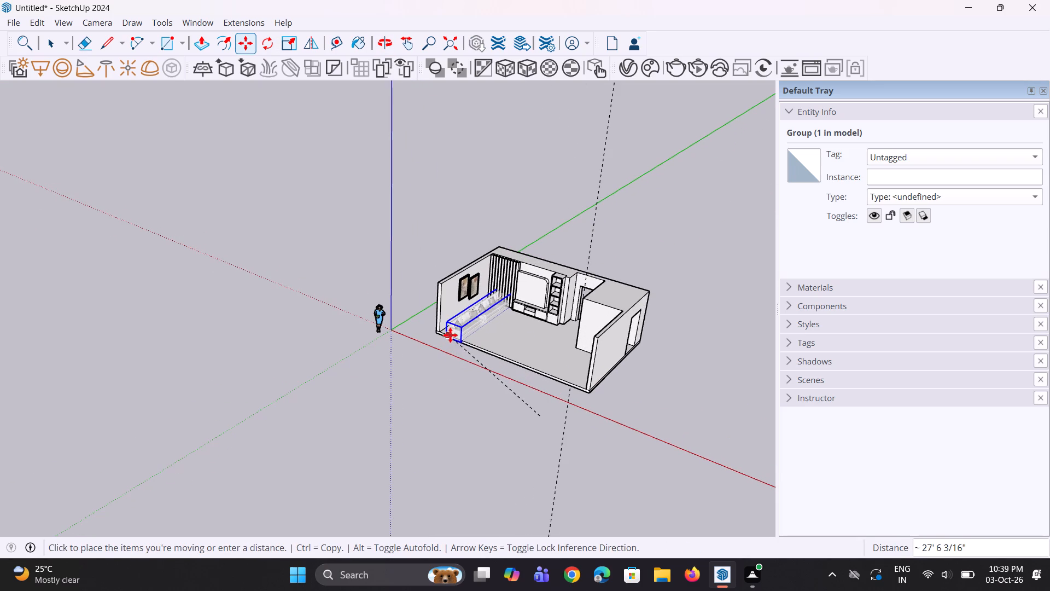
pyautogui.click(450, 335)
# Scale the sofa group down uniformly to about 0.7 from its corner at the open front of the room.
pyautogui.moveTo(448, 369); pyautogui.dragTo(529, 368, button='middle')
pyautogui.scroll(1, 526, 358)
pyautogui.scroll(2, 491, 310)
pyautogui.moveTo(467, 337); pyautogui.dragTo(458, 339, button='middle')
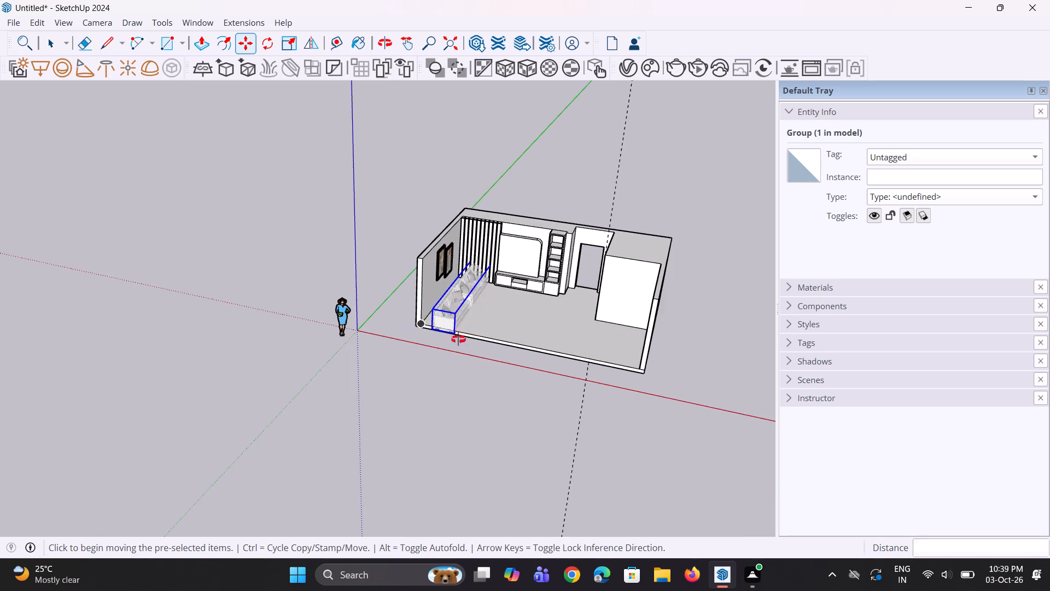
pyautogui.moveTo(458, 339); pyautogui.dragTo(293, 383, button='middle')
pyautogui.scroll(-3, 442, 321)
pyautogui.press('s')
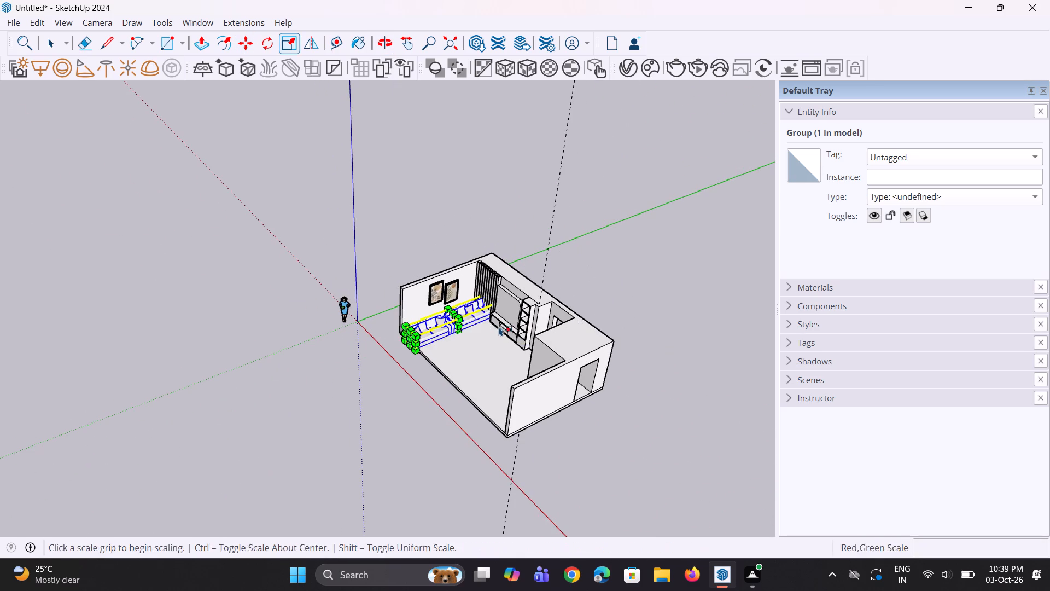
pyautogui.moveTo(498, 328); pyautogui.dragTo(369, 385, button='middle')
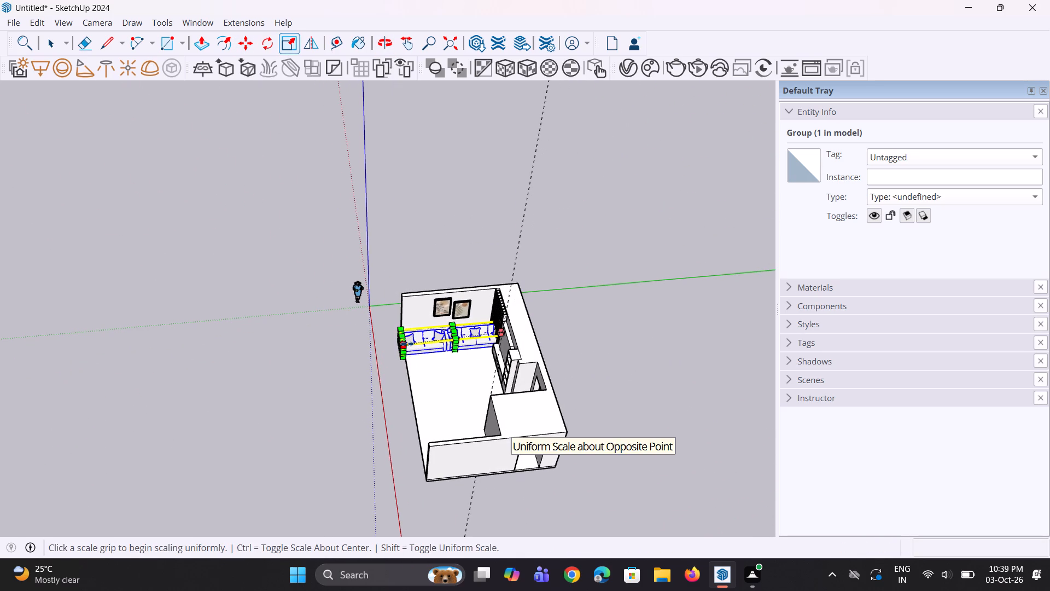
pyautogui.click(407, 344)
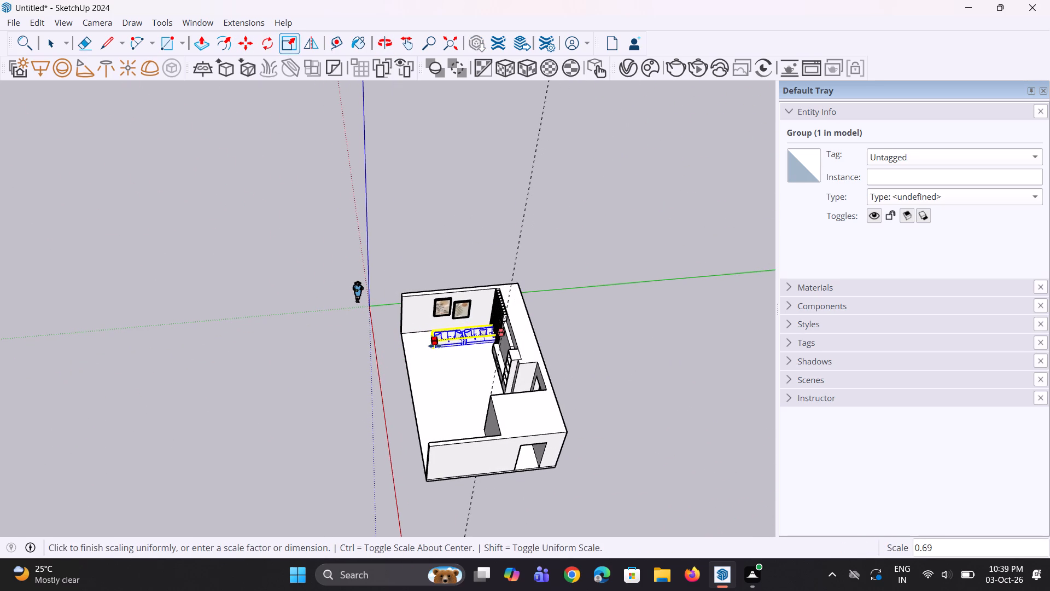
pyautogui.click(435, 346)
# Move the sofa group about 3' 5" along the green axis, away from the slatted wall.
pyautogui.scroll(7, 436, 353)
pyautogui.moveTo(443, 351); pyautogui.dragTo(529, 361, button='middle')
pyautogui.press('m')
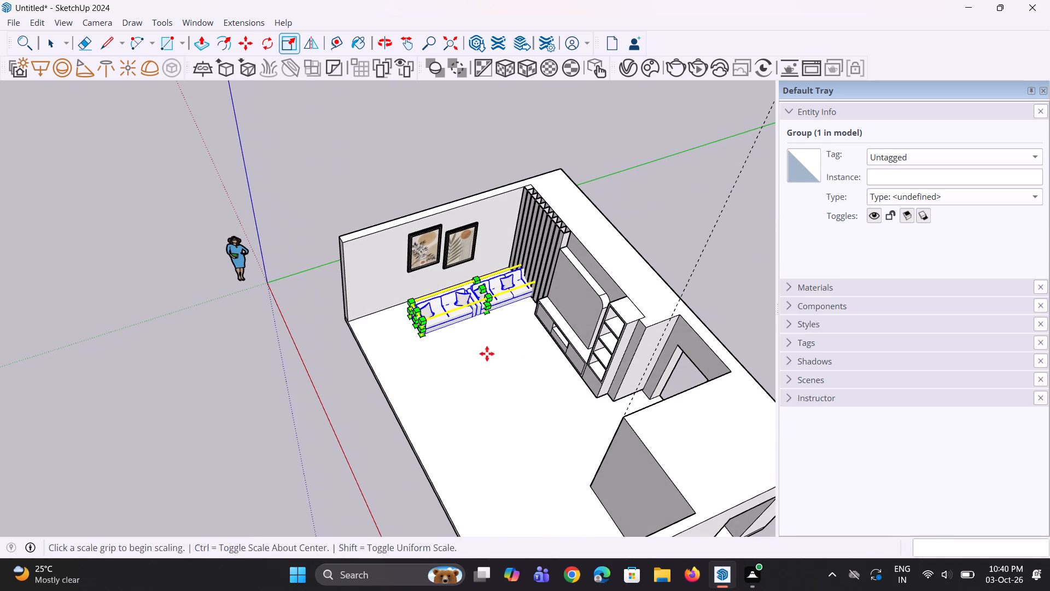
pyautogui.click(422, 339)
pyautogui.click(387, 348)
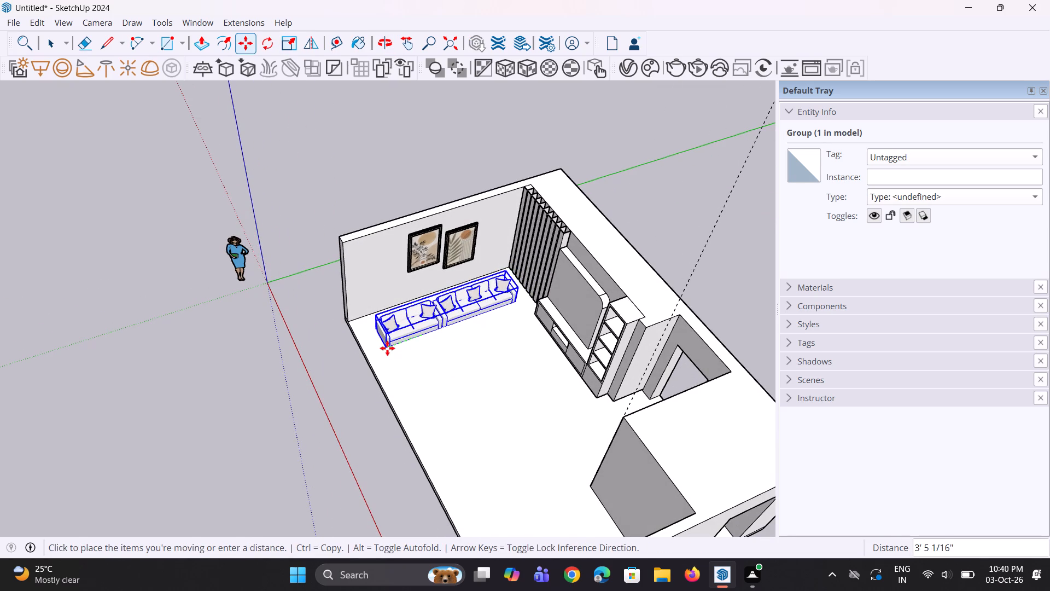
# Raise the sofa group vertically so its feet rest on the room floor, and clear the selection.
pyautogui.moveTo(408, 369); pyautogui.dragTo(571, 358, button='middle')
pyautogui.scroll(5, 410, 333)
pyautogui.moveTo(387, 335); pyautogui.dragTo(409, 275, button='middle')
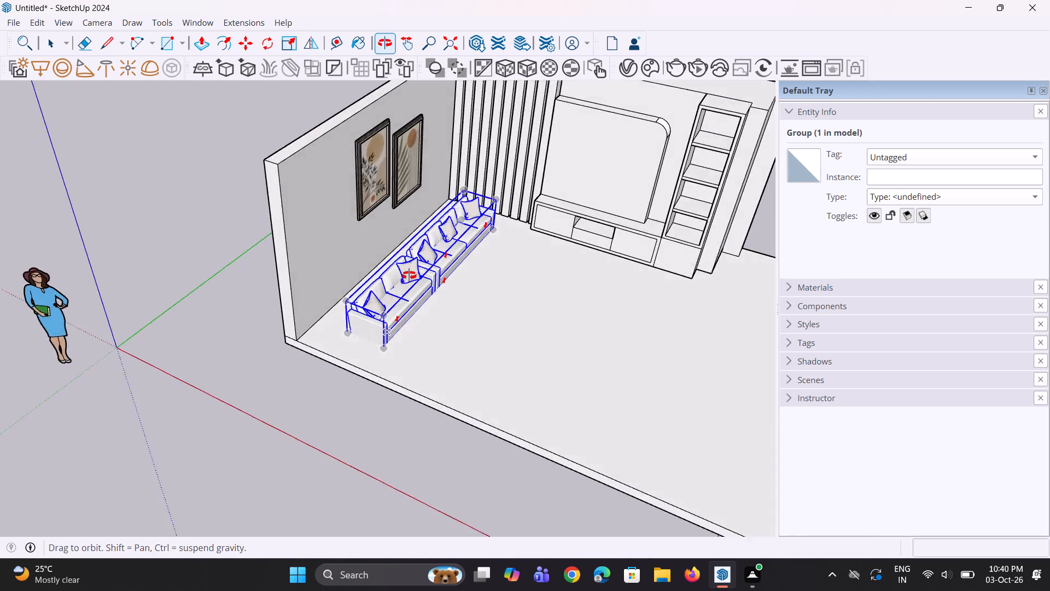
pyautogui.moveTo(409, 275); pyautogui.dragTo(444, 204, button='middle')
pyautogui.scroll(6, 412, 295)
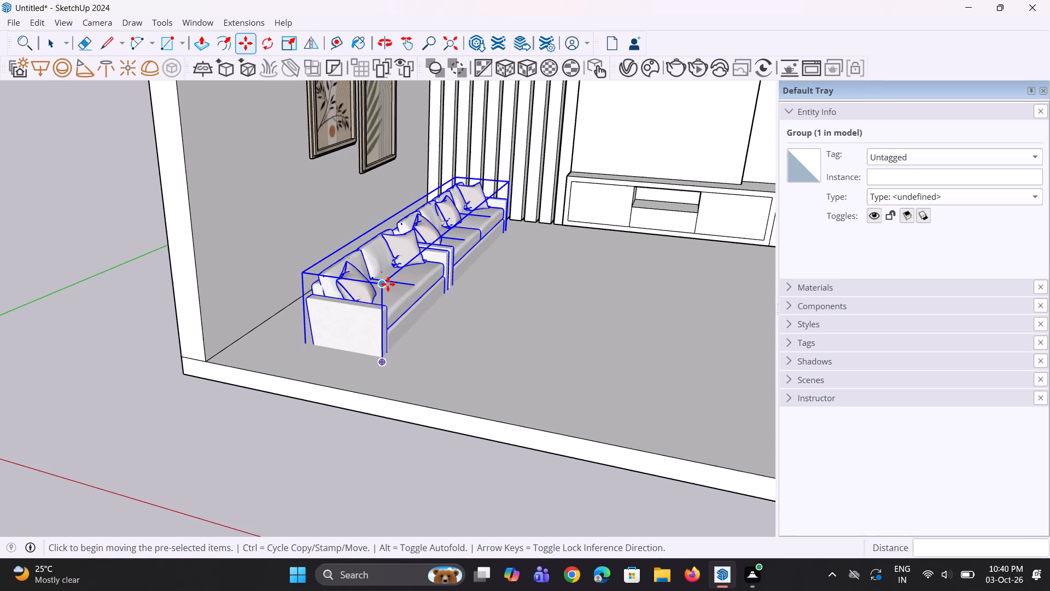
pyautogui.click(388, 284)
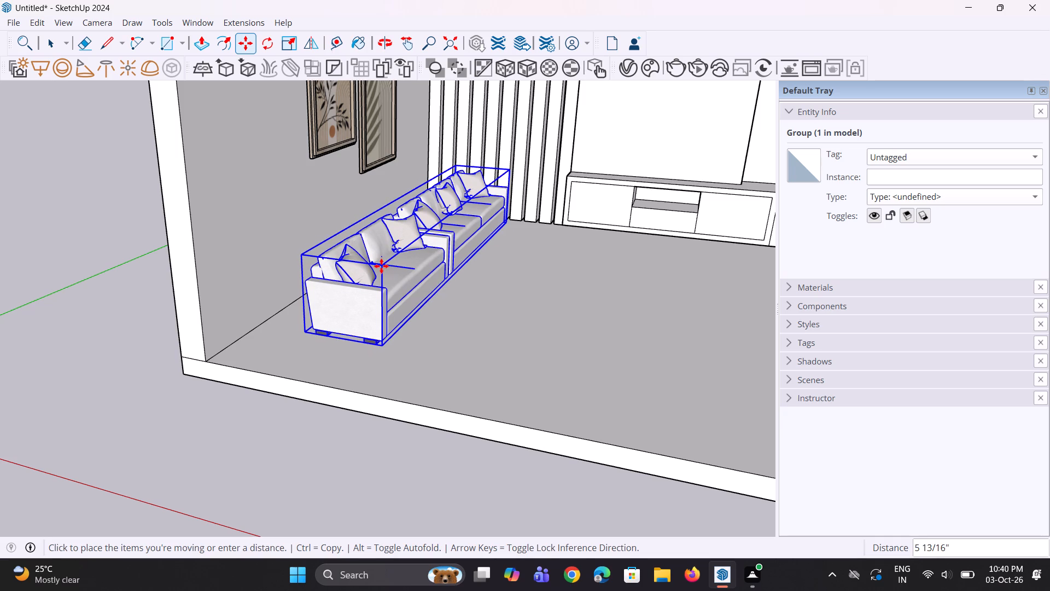
pyautogui.click(381, 272)
pyautogui.press('space')
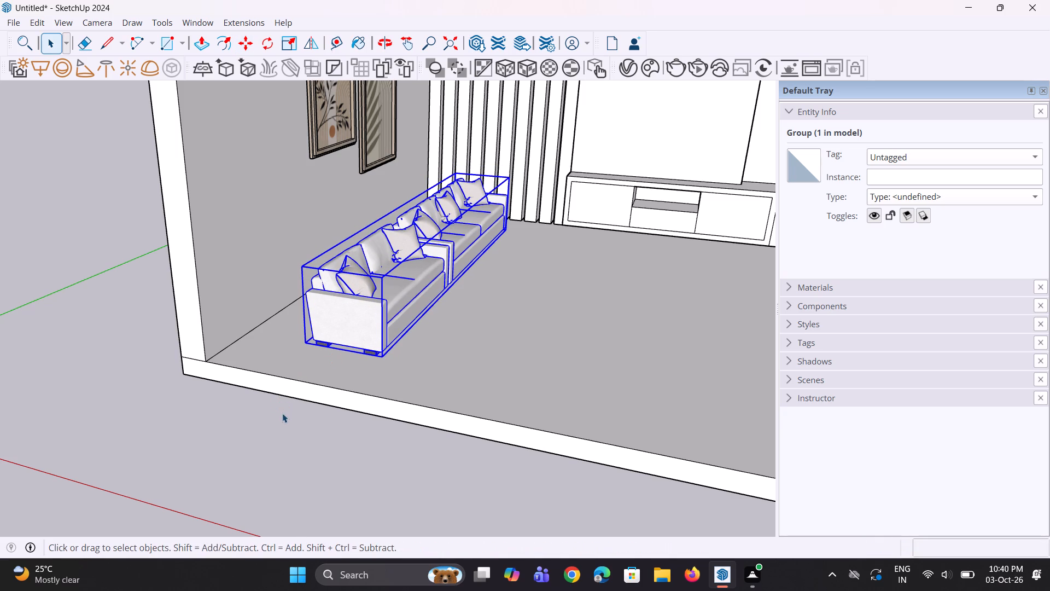
pyautogui.press('space')
pyautogui.click(281, 416)
# Scale the sofa group down slightly and uniformly from its upper back corner nearest the slatted wall.
pyautogui.moveTo(498, 378); pyautogui.dragTo(410, 425, button='middle')
pyautogui.scroll(1, 347, 294)
pyautogui.scroll(-4, 348, 298)
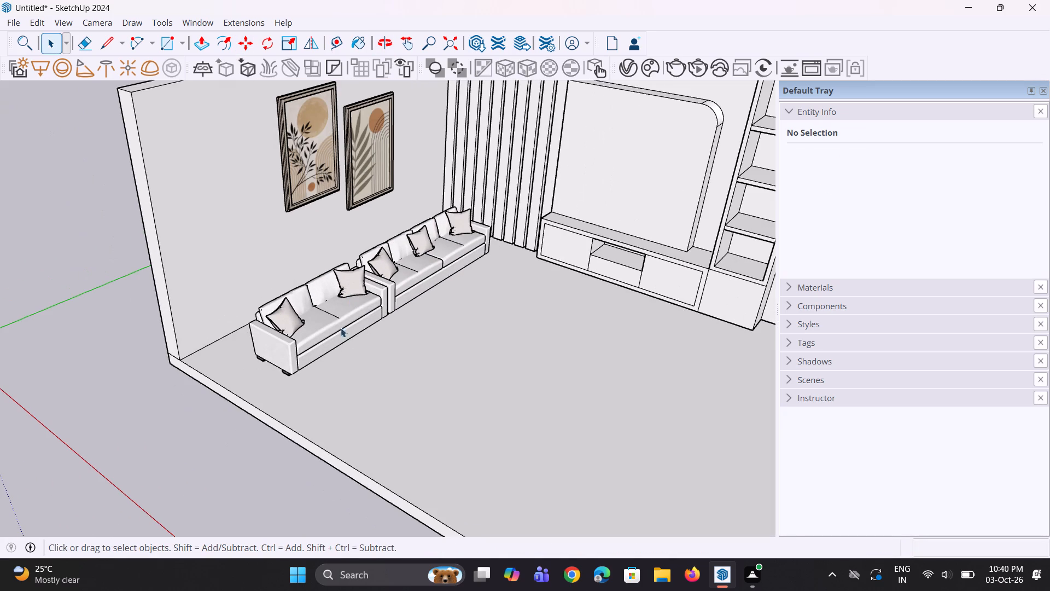
pyautogui.click(335, 334)
pyautogui.moveTo(324, 351); pyautogui.dragTo(288, 356, button='middle')
pyautogui.press('s')
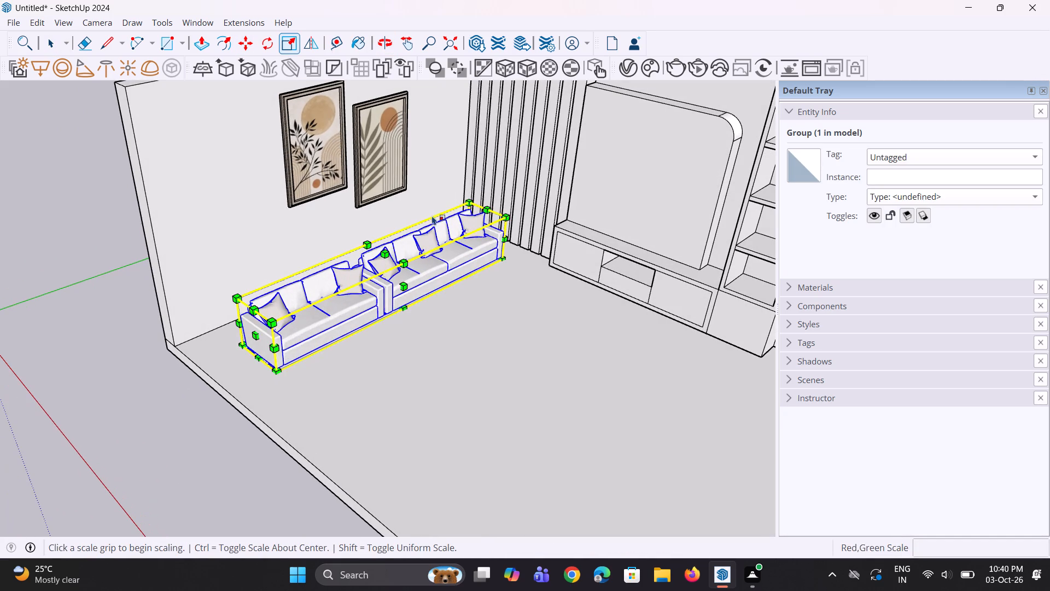
pyautogui.click(468, 202)
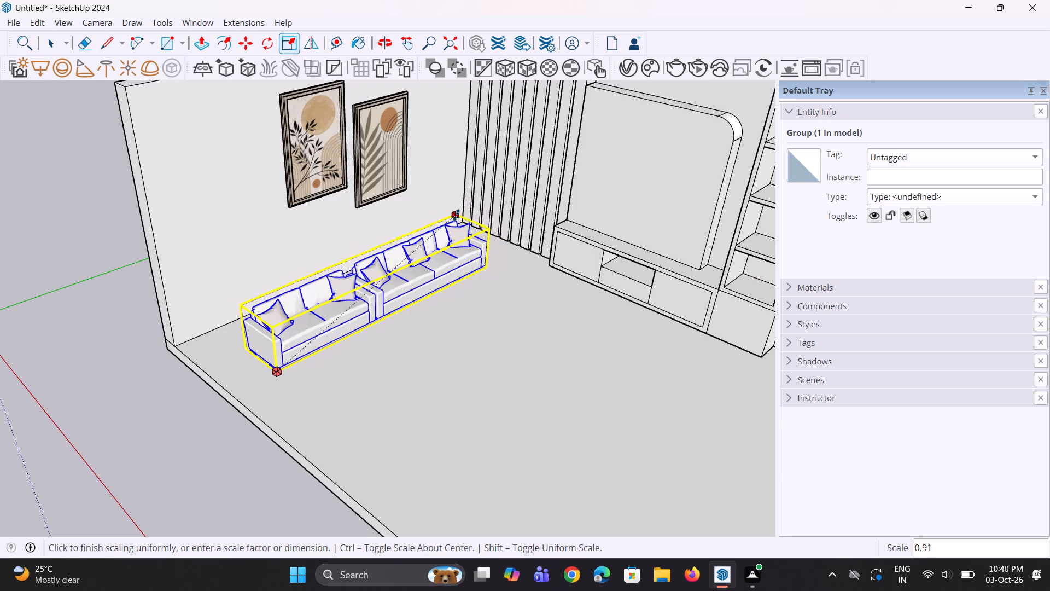
pyautogui.click(462, 208)
pyautogui.moveTo(270, 376); pyautogui.dragTo(495, 349, button='middle')
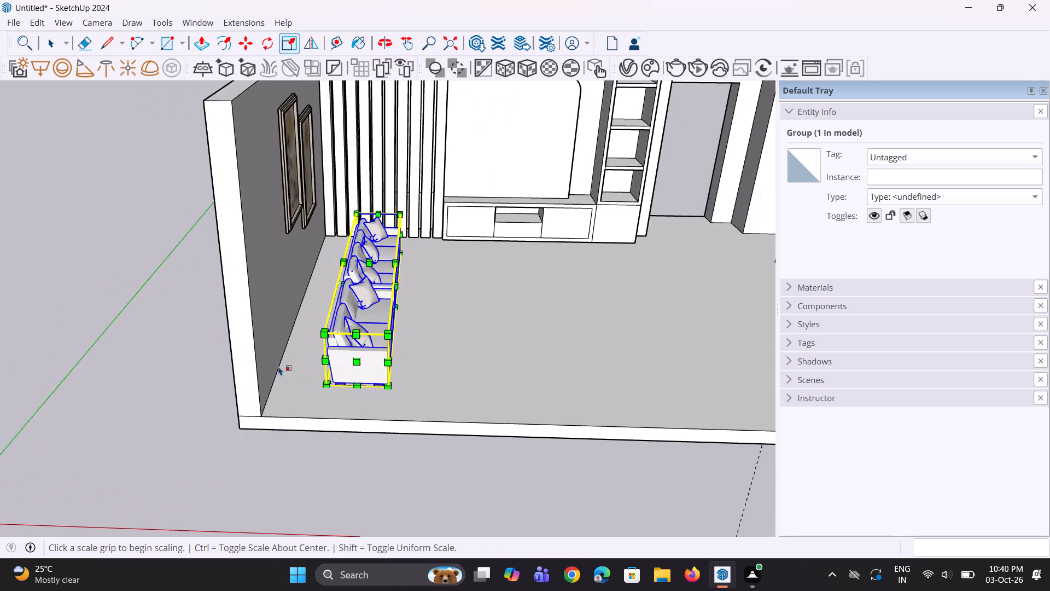
# Move the sofa group about 1' across the floor toward the wall with the framed art, and clear the selection.
pyautogui.scroll(2, 278, 366)
pyautogui.press('m')
pyautogui.click(336, 389)
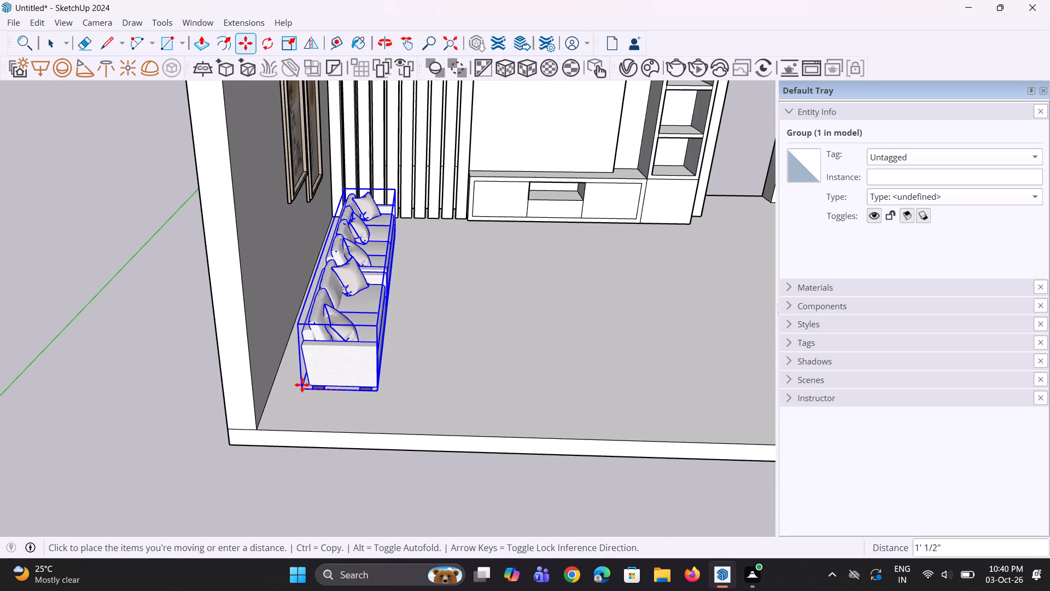
pyautogui.click(300, 385)
pyautogui.press('space')
pyautogui.press('space')
pyautogui.click(143, 411)
# Scale the sofa group's height up to about 1.42 along the blue axis, keeping its base on the floor.
pyautogui.scroll(-3, 406, 416)
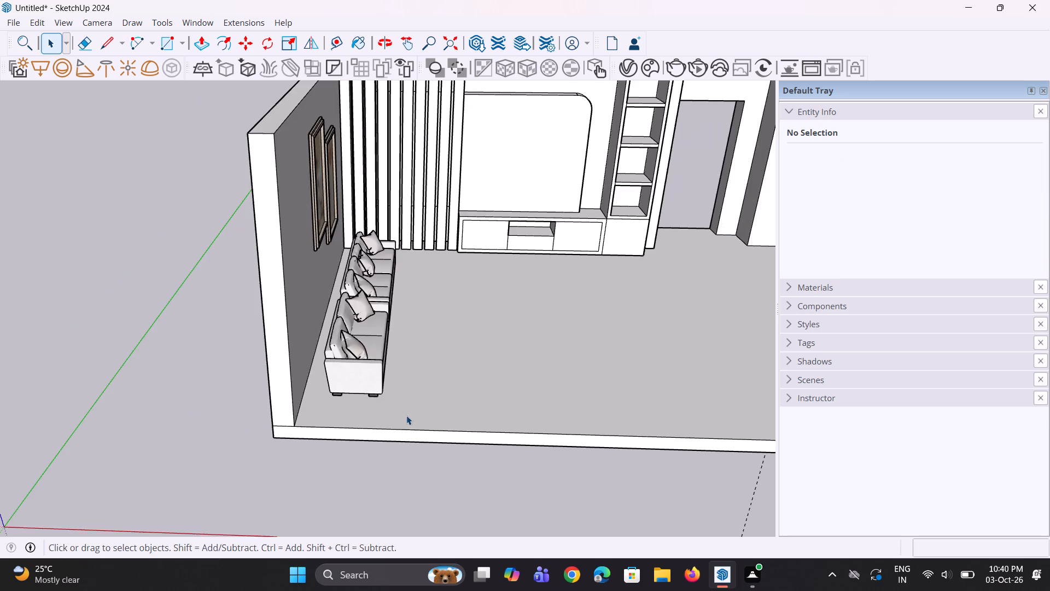
pyautogui.moveTo(427, 410); pyautogui.dragTo(265, 417, button='middle')
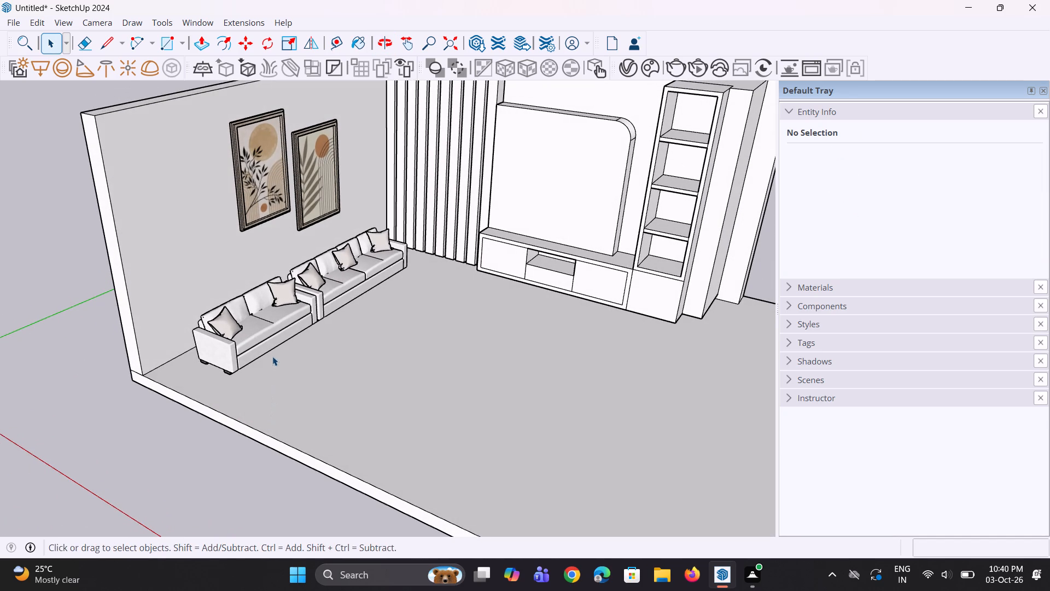
pyautogui.click(275, 342)
pyautogui.press('s')
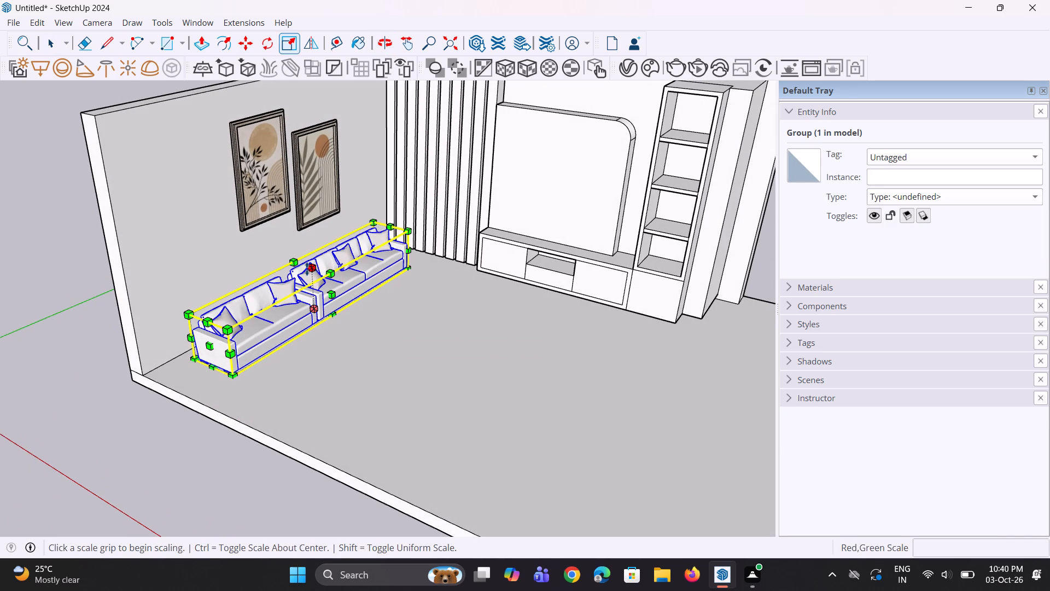
pyautogui.click(308, 267)
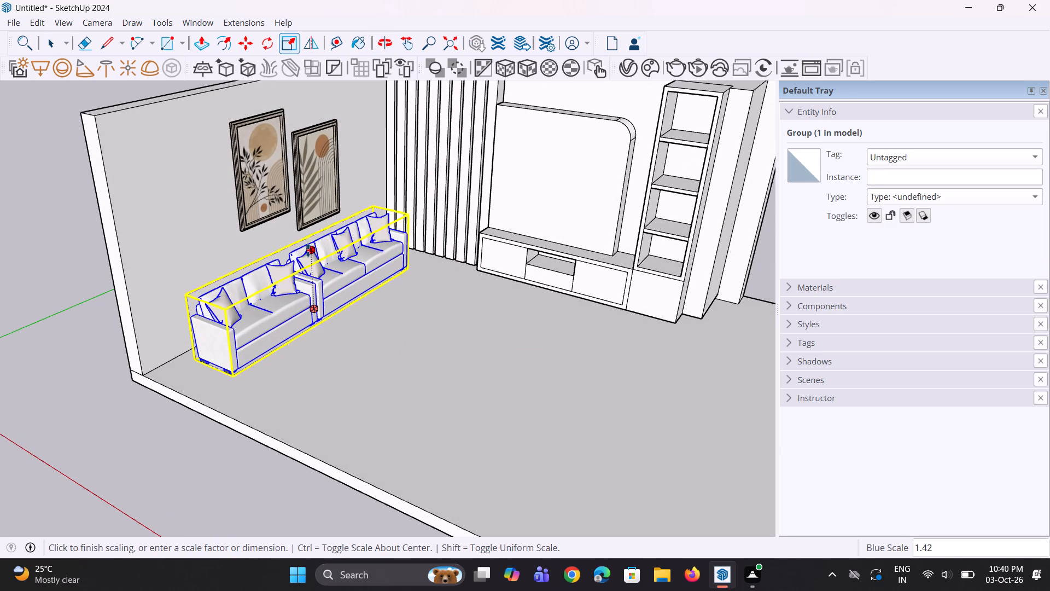
pyautogui.click(308, 250)
# Scale the sofa group's depth up to about 1.35 from its front side into the room, and clear the selection.
pyautogui.click(330, 287)
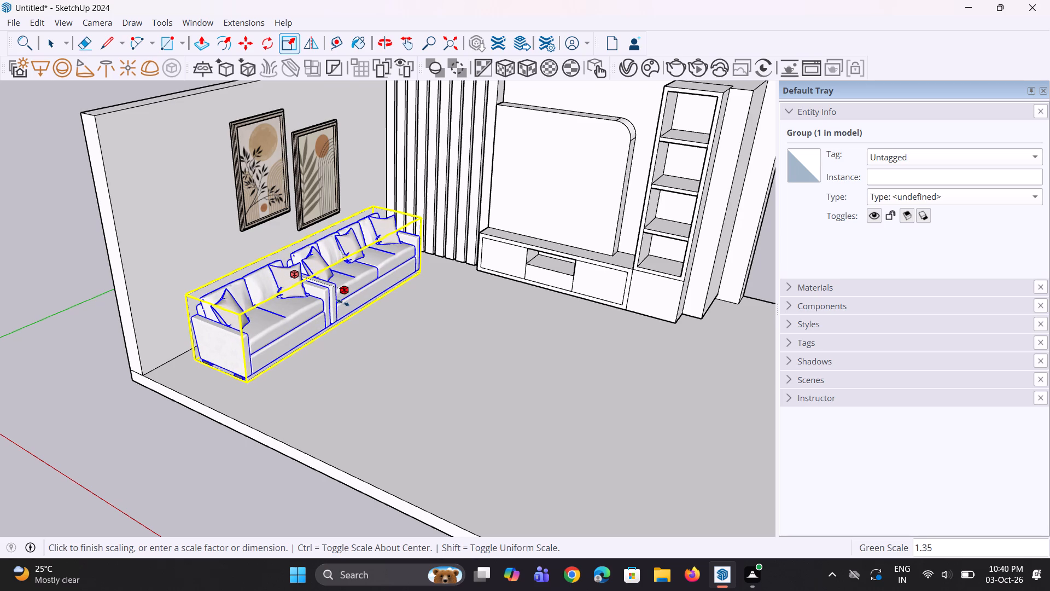
pyautogui.click(343, 303)
pyautogui.press('space')
pyautogui.press('space')
pyautogui.click(65, 415)
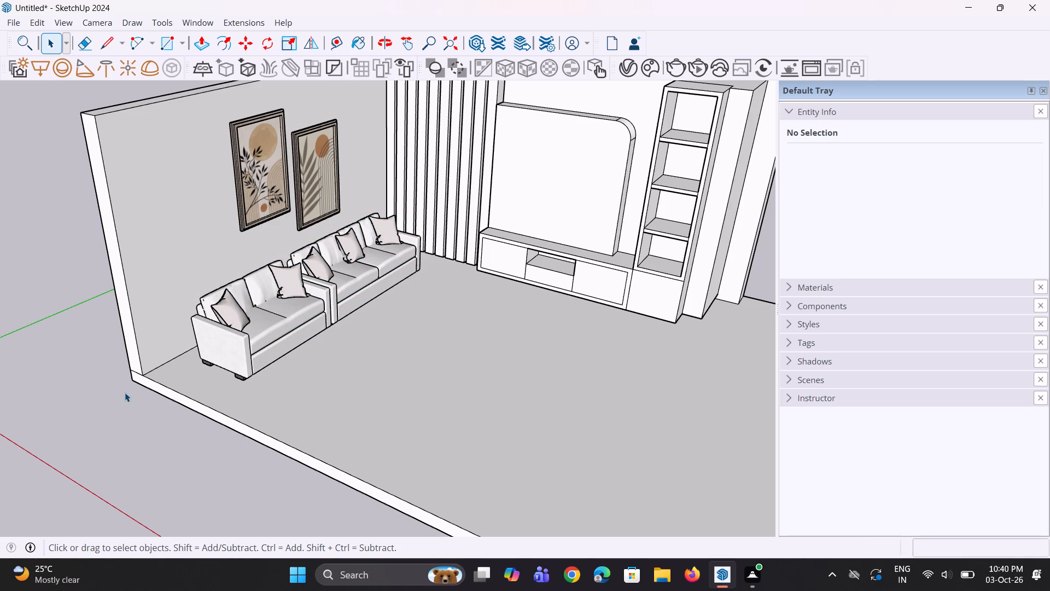
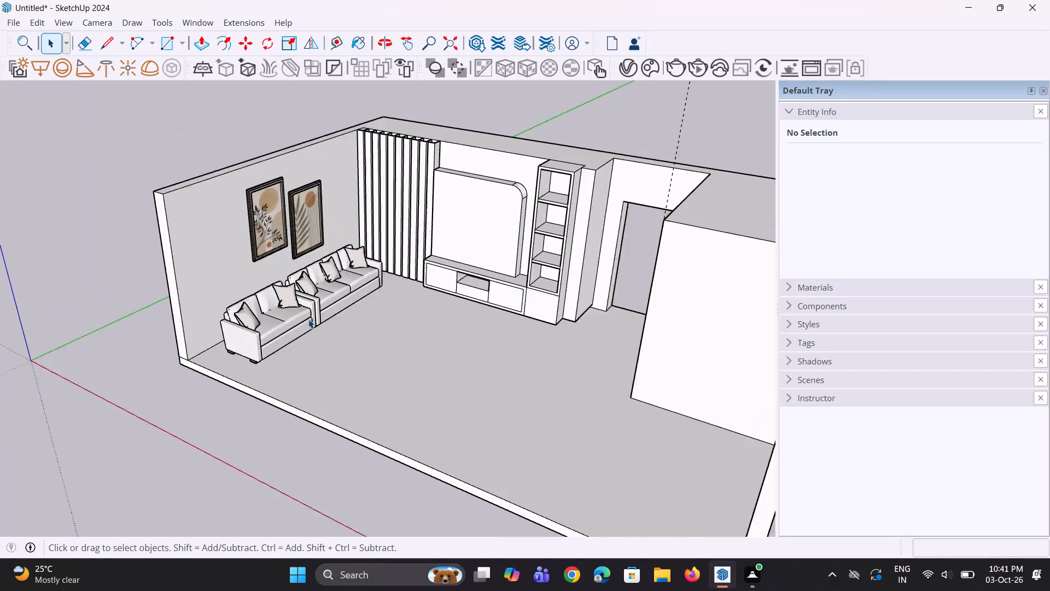
# Examine the scaled sofas and their placement in the room from several angles.
pyautogui.moveTo(320, 327); pyautogui.dragTo(347, 323, button='middle')
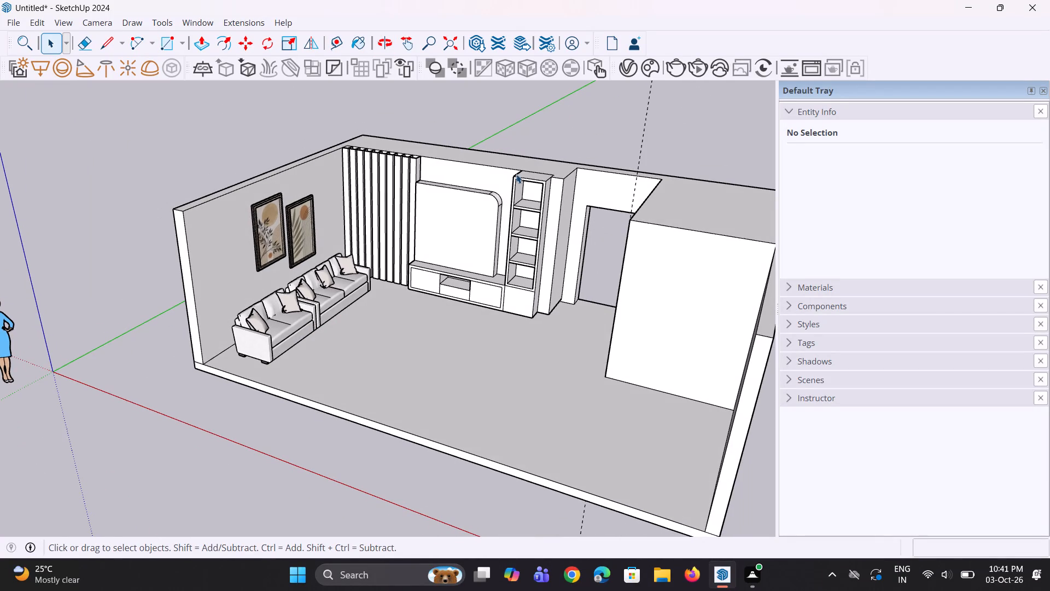
pyautogui.click(558, 146)
pyautogui.scroll(4, 329, 368)
pyautogui.moveTo(359, 342); pyautogui.dragTo(460, 371, button='middle')
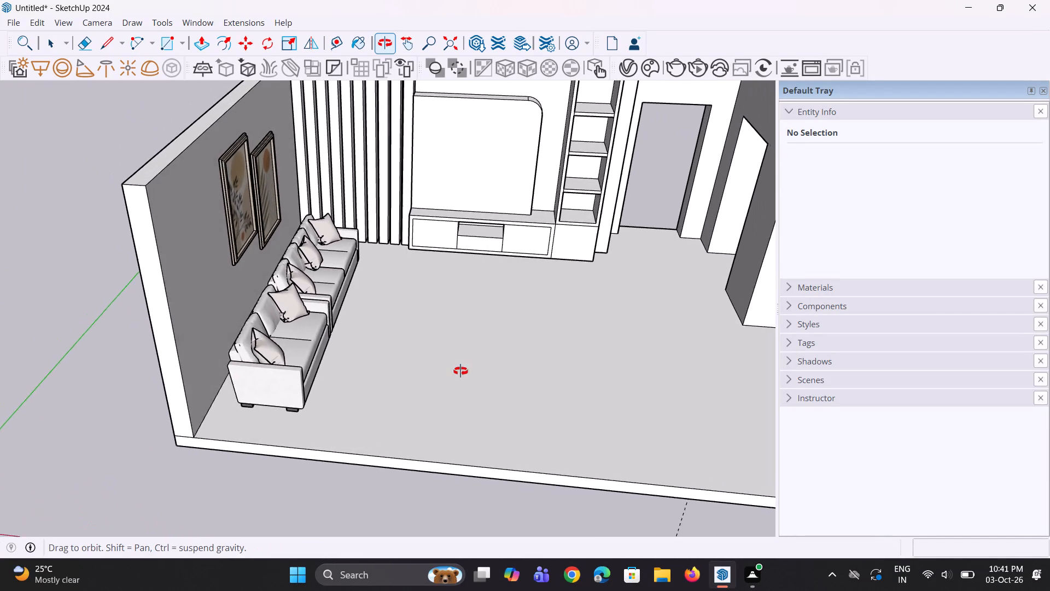
pyautogui.moveTo(460, 371); pyautogui.dragTo(448, 364, button='middle')
pyautogui.scroll(-3, 436, 363)
pyautogui.moveTo(436, 363); pyautogui.dragTo(353, 332, button='middle')
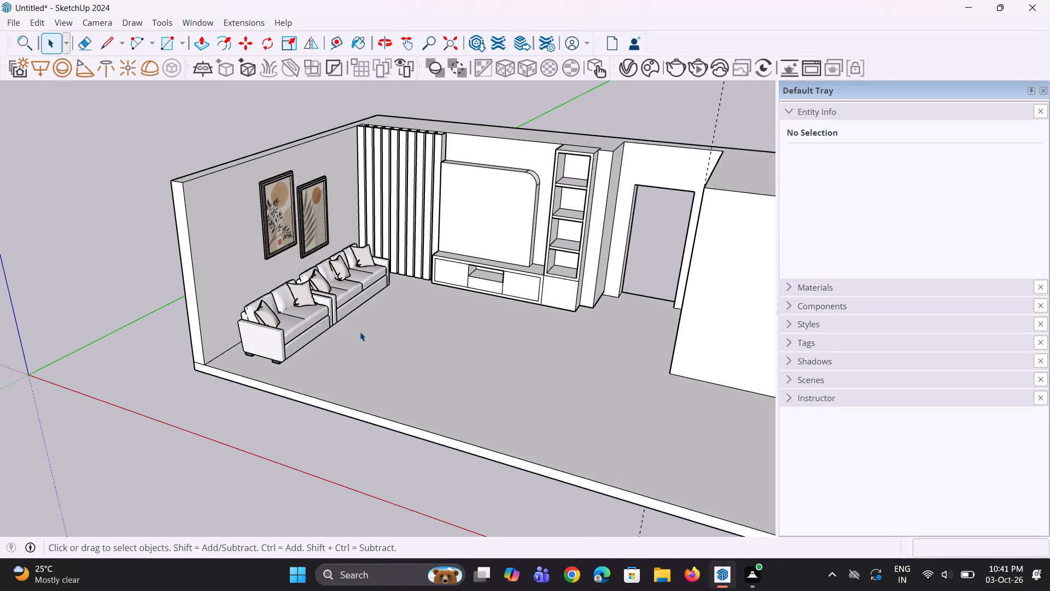
pyautogui.scroll(-2, 360, 332)
pyautogui.moveTo(360, 332); pyautogui.dragTo(346, 322, button='middle')
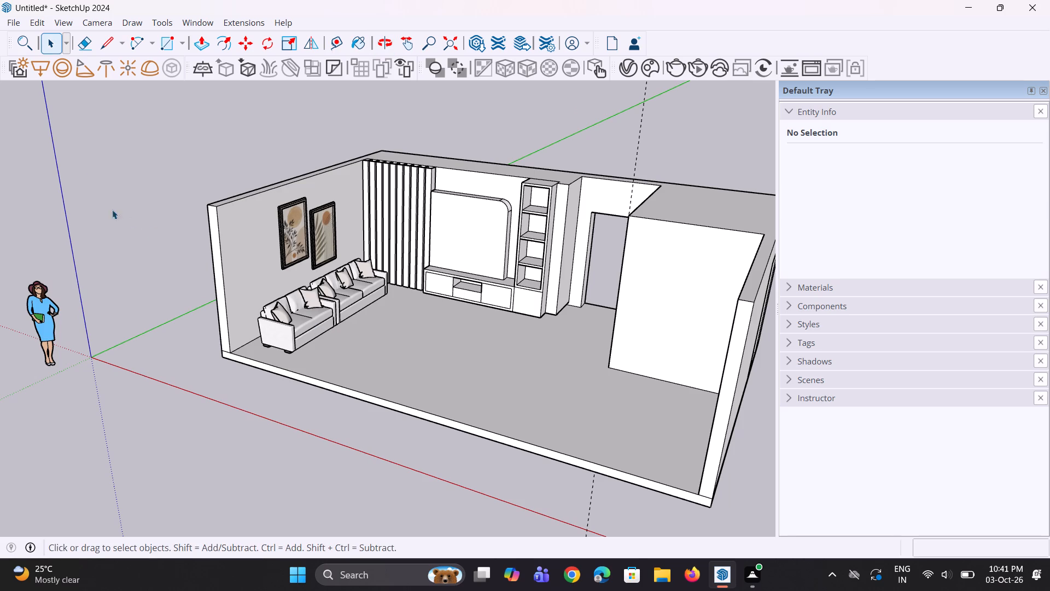
# Import the sofa+(2) (1) model from Downloads and place it outside the room, beyond the side wall opposite the framed art.
pyautogui.click(24, 24)
pyautogui.click(21, 25)
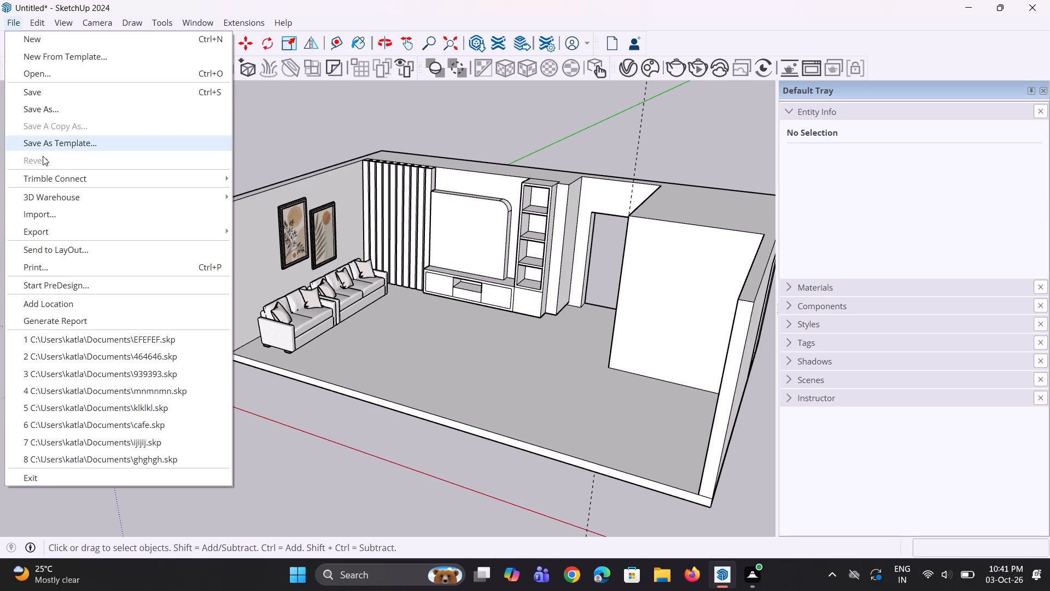
pyautogui.click(80, 207)
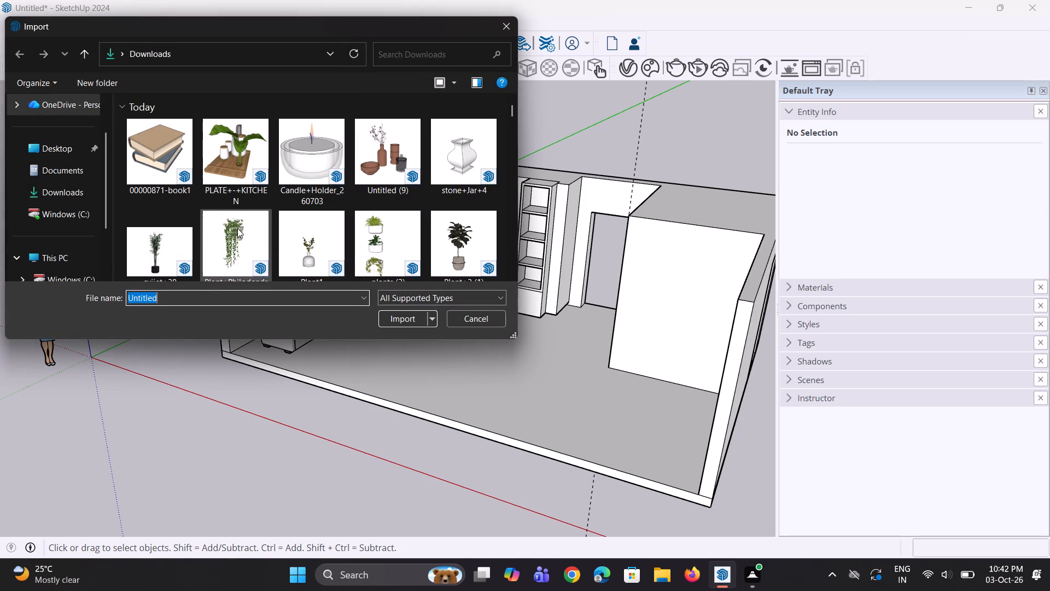
pyautogui.scroll(-4, 237, 228)
pyautogui.click(442, 121)
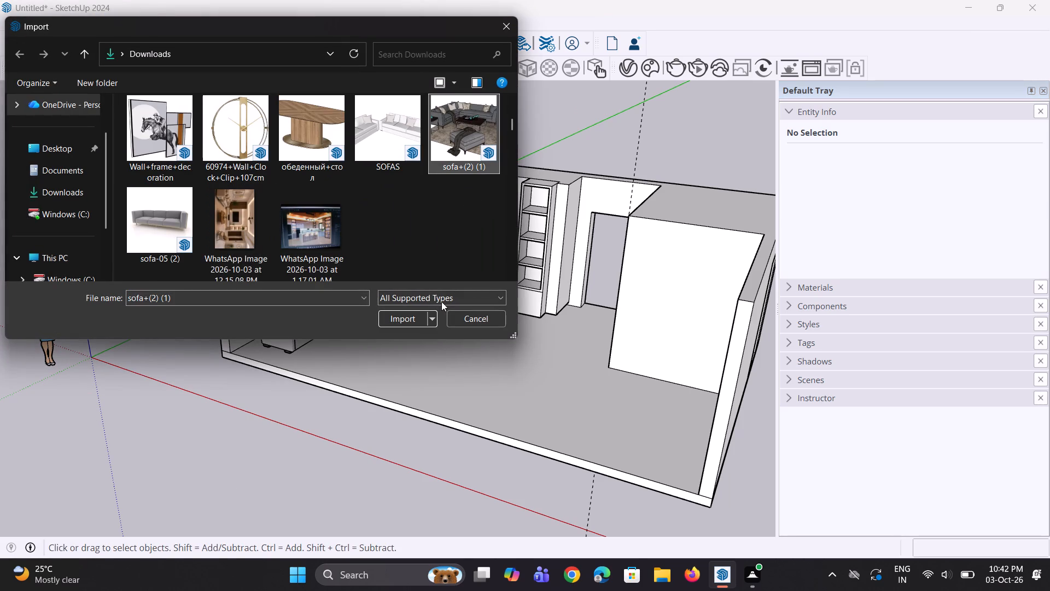
pyautogui.click(406, 319)
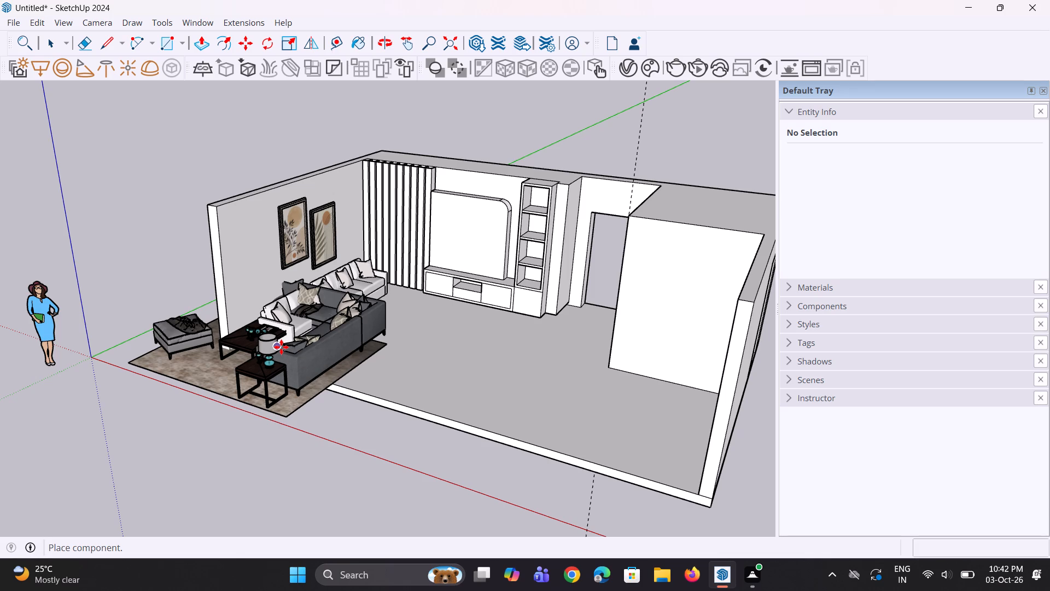
pyautogui.scroll(-3, 238, 320)
pyautogui.scroll(-3, 188, 335)
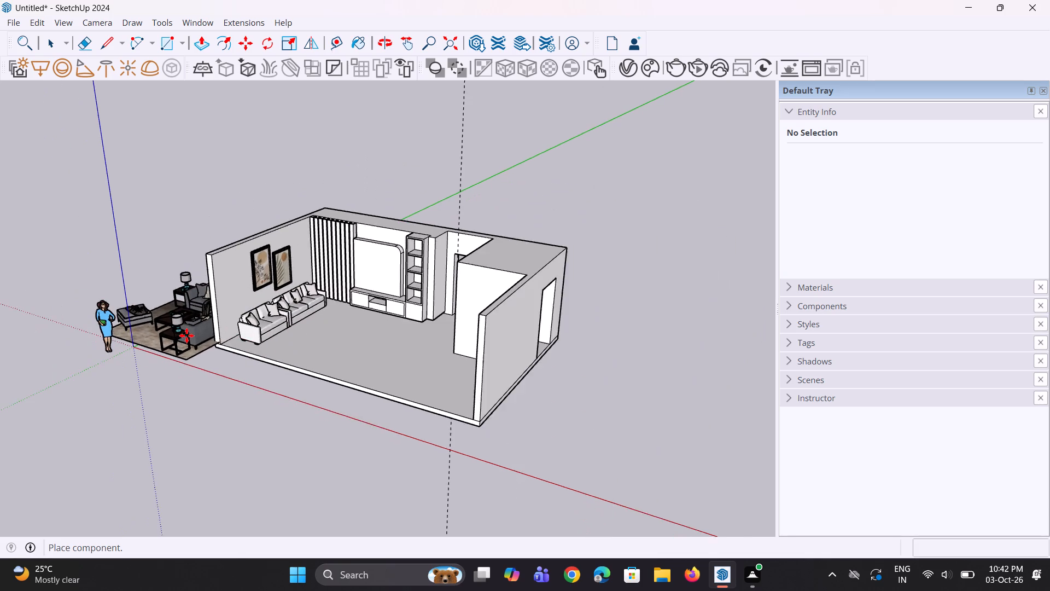
pyautogui.scroll(-3, 186, 335)
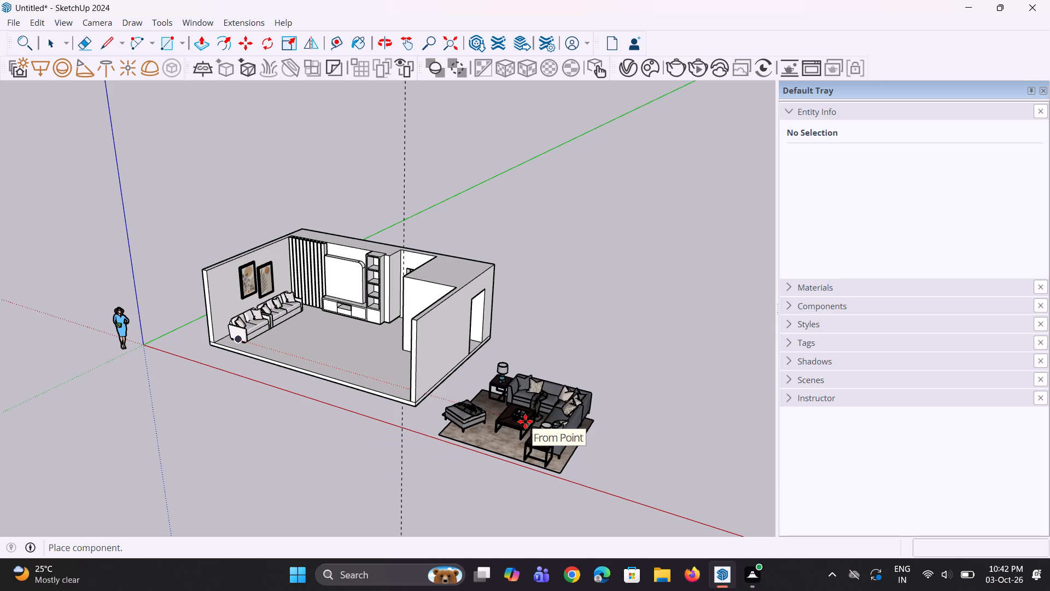
pyautogui.click(525, 421)
# Explode the imported sofa set component into its separate groups and clear the selection.
pyautogui.moveTo(461, 440); pyautogui.dragTo(598, 439, button='middle')
pyautogui.rightClick(604, 390)
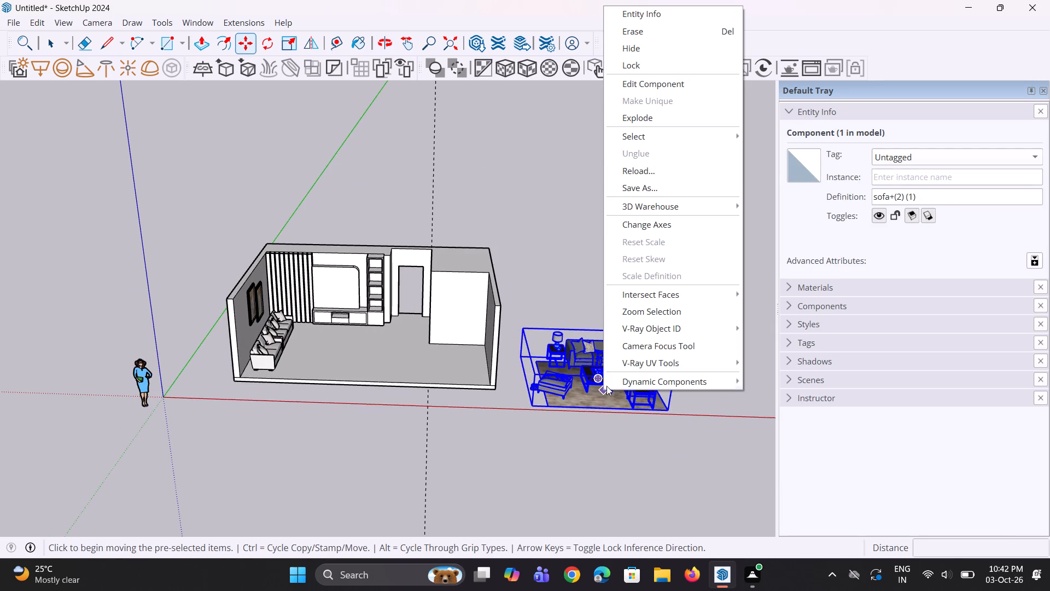
pyautogui.click(663, 121)
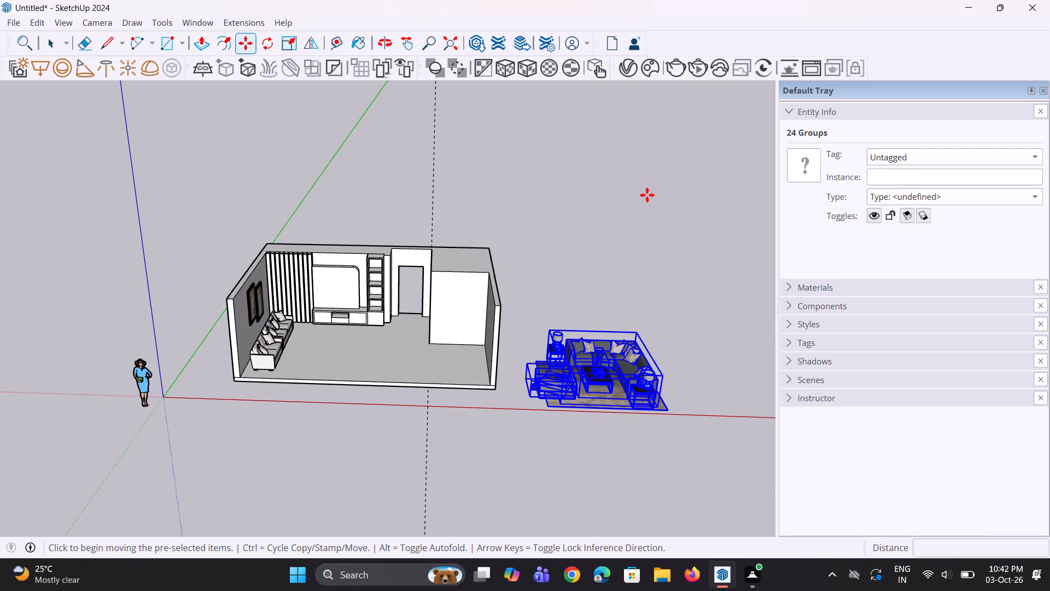
pyautogui.write('n')
pyautogui.press('space')
pyautogui.press('space')
pyautogui.click(626, 267)
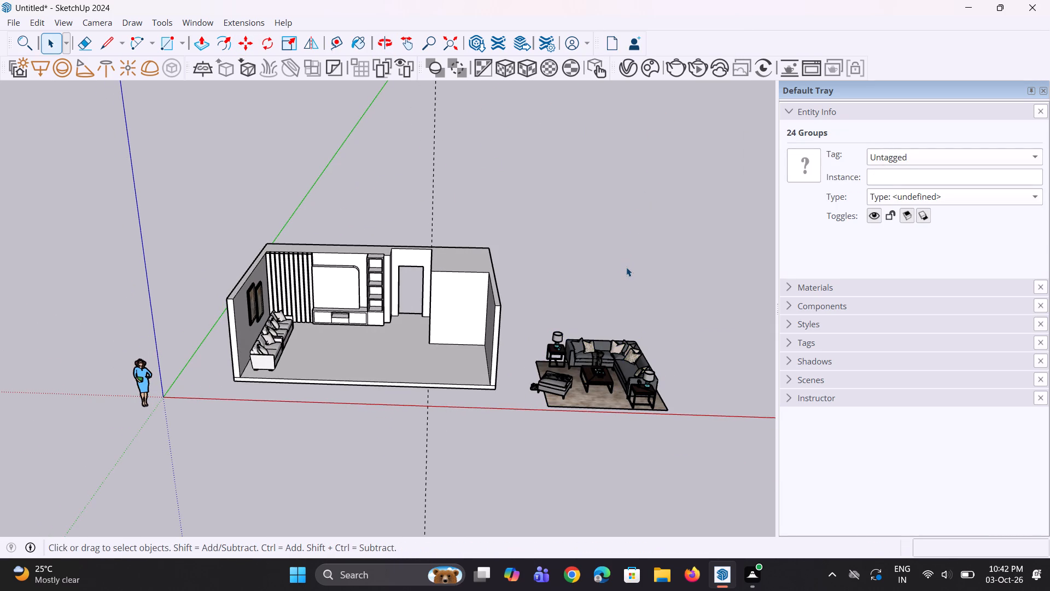
# Move only the rug from the imported set about 32' onto the room floor beside the white sofas.
pyautogui.scroll(2, 580, 405)
pyautogui.click(580, 404)
pyautogui.scroll(2, 599, 373)
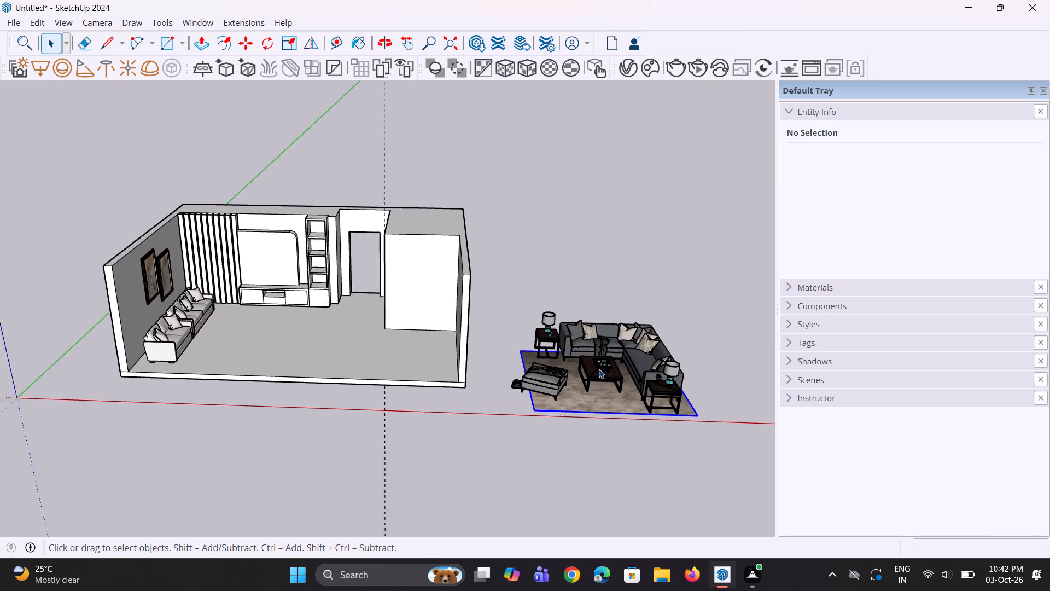
pyautogui.scroll(5, 599, 369)
pyautogui.press('space')
pyautogui.scroll(-3, 600, 373)
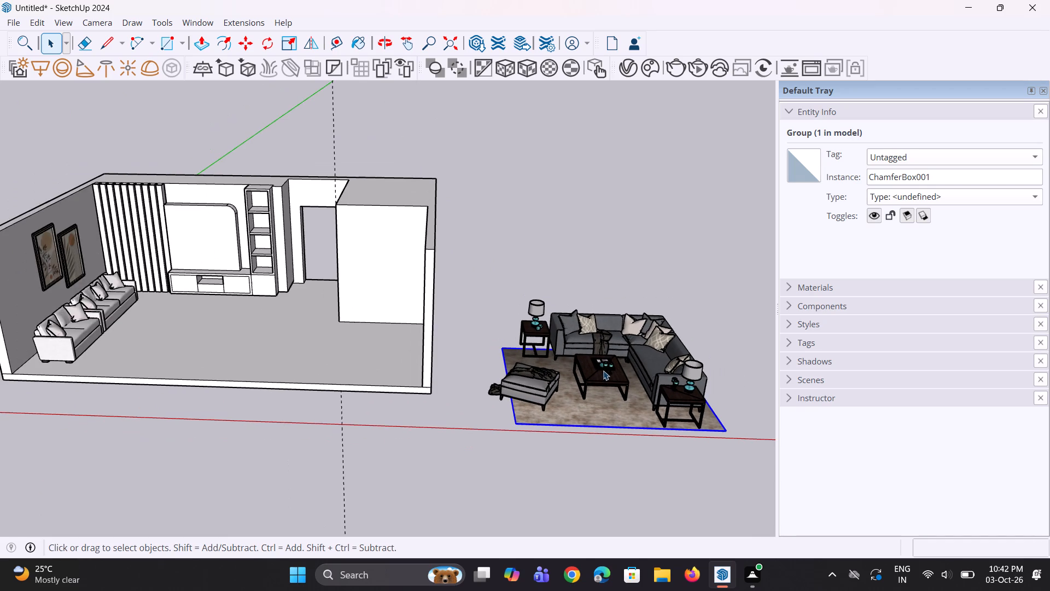
pyautogui.scroll(-3, 605, 367)
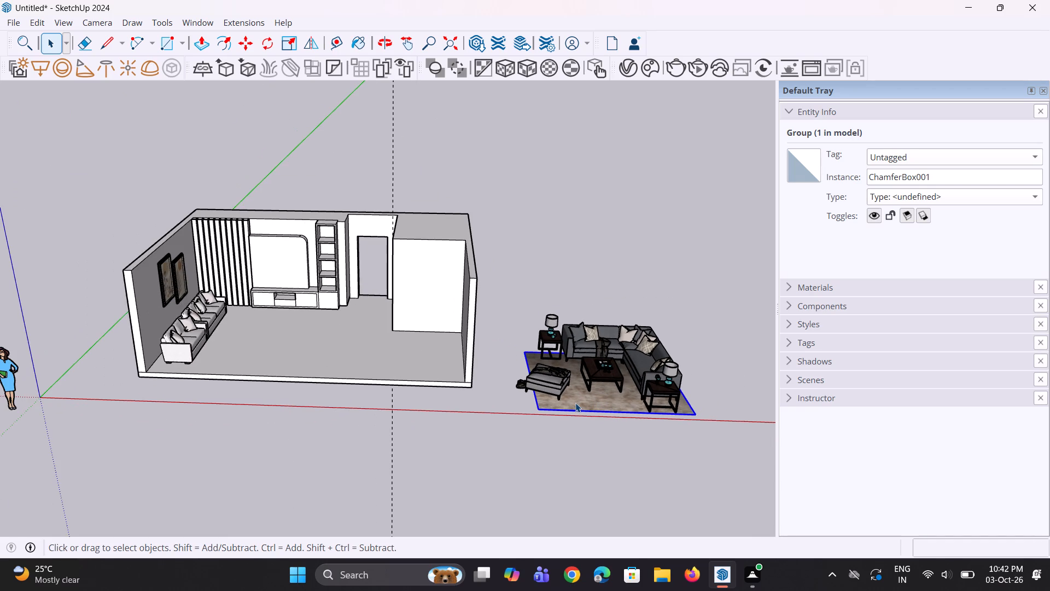
pyautogui.press('m')
pyautogui.click(542, 407)
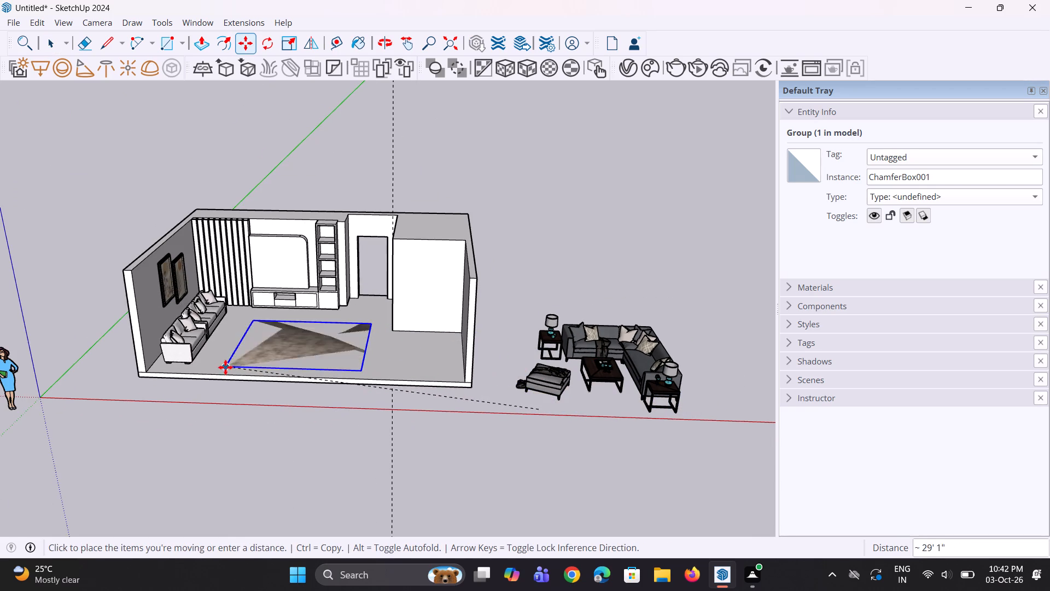
pyautogui.click(205, 357)
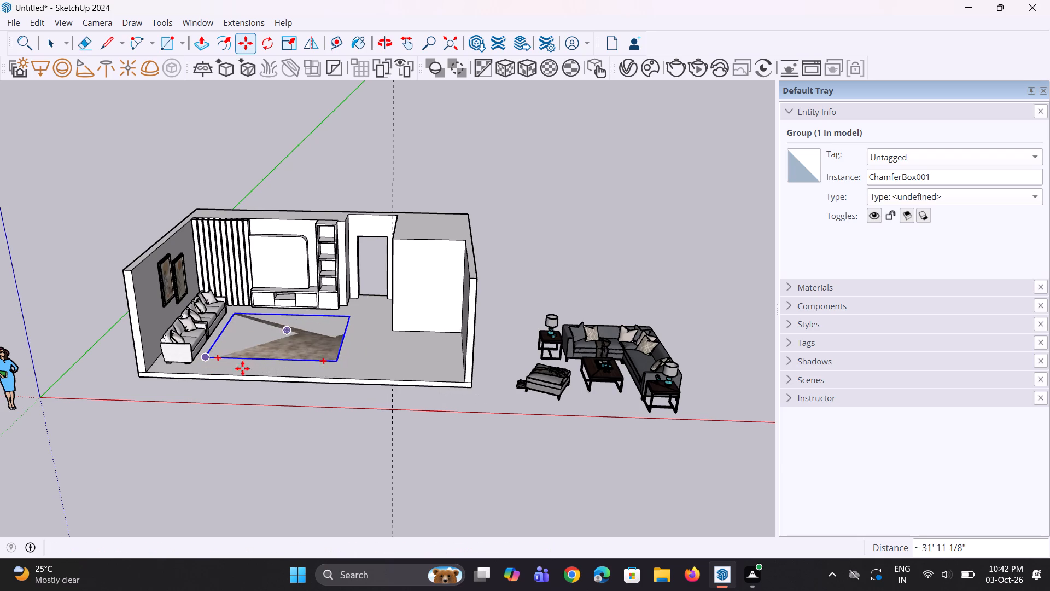
# Raise the rug vertically by about 1' 5" to bring it clear above the room floor.
pyautogui.moveTo(291, 376); pyautogui.dragTo(369, 410, button='middle')
pyautogui.scroll(6, 371, 375)
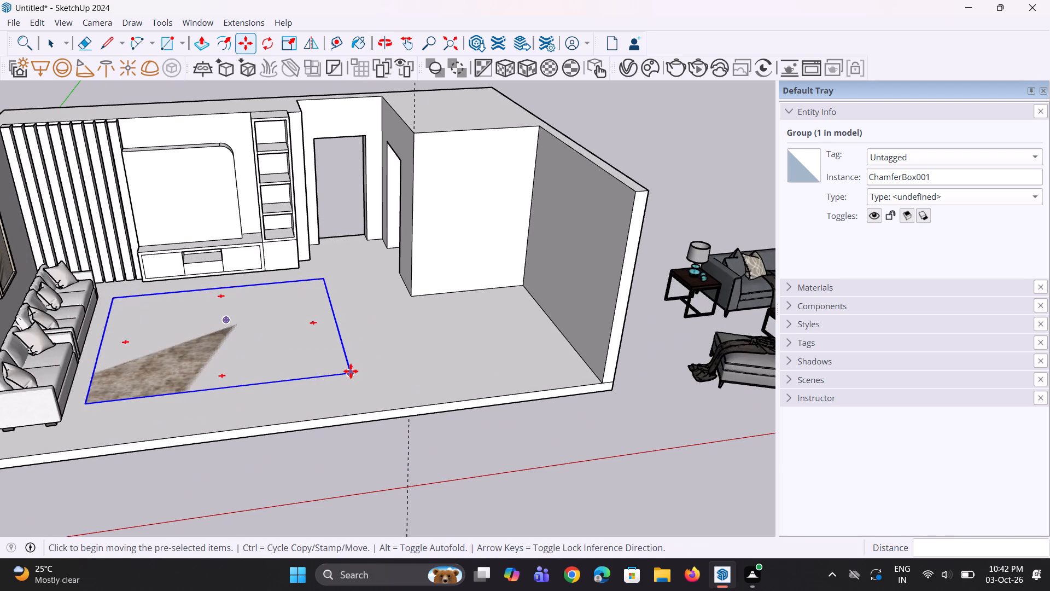
pyautogui.click(351, 371)
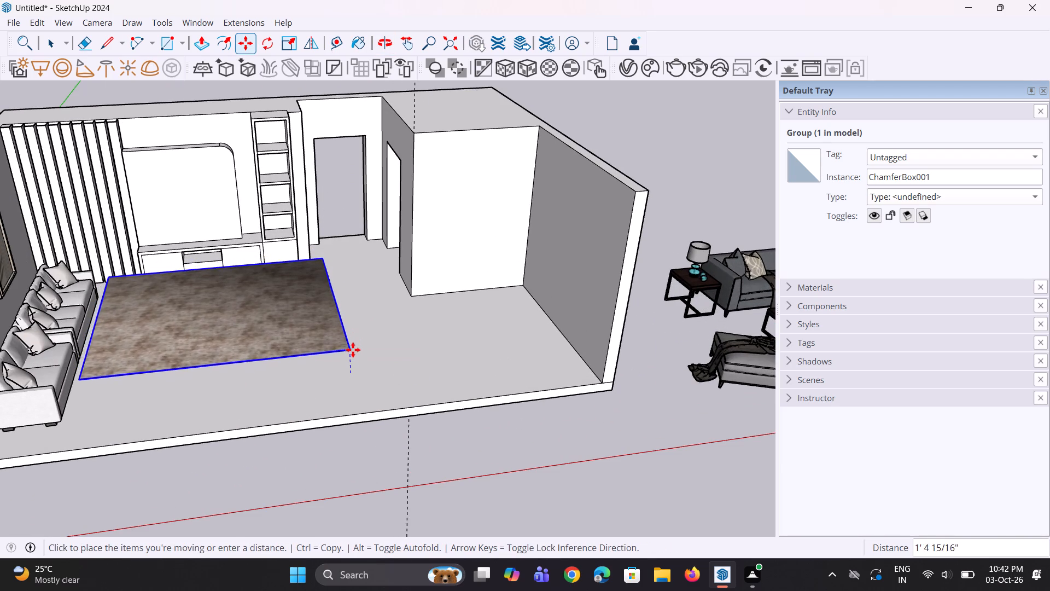
pyautogui.click(353, 350)
# Lower the rug by about 1' 4 11/16" so it rests on the floor face.
pyautogui.moveTo(361, 392); pyautogui.dragTo(361, 391, button='middle')
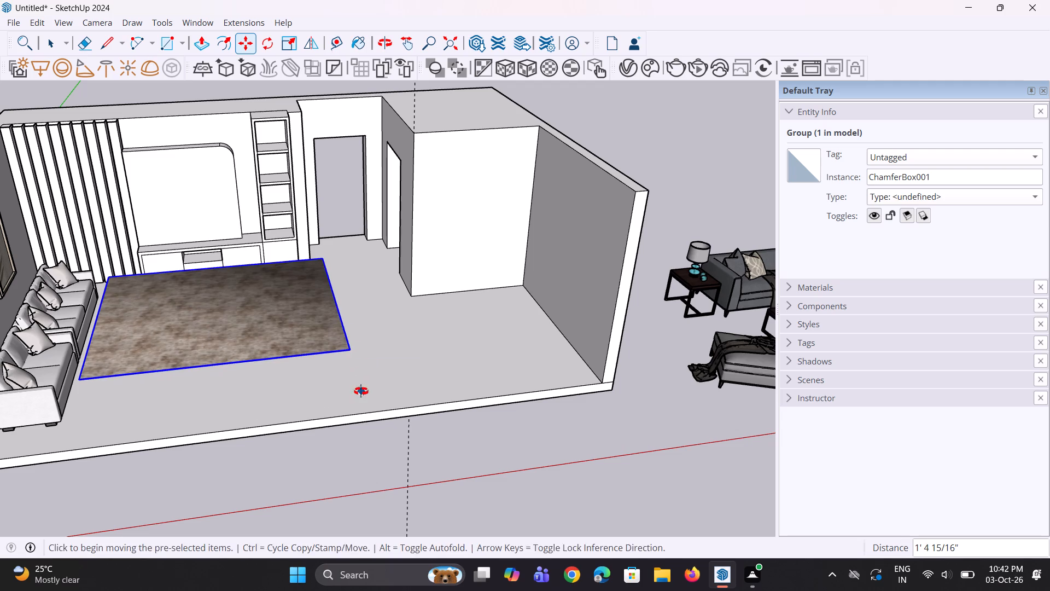
pyautogui.moveTo(361, 391); pyautogui.dragTo(334, 318, button='middle')
pyautogui.click(336, 306)
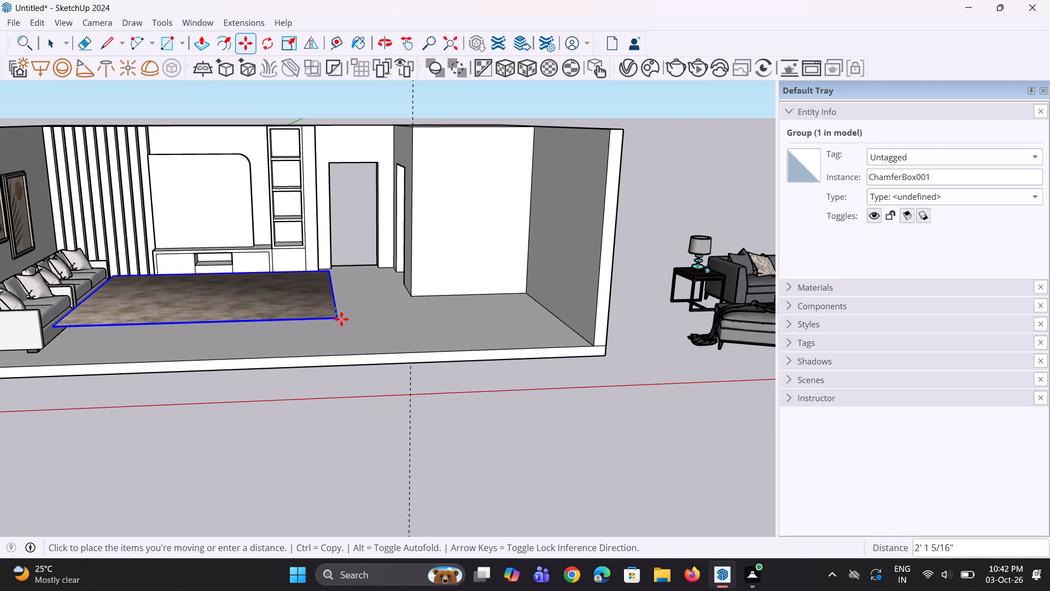
pyautogui.press('Escape')
pyautogui.moveTo(345, 327); pyautogui.dragTo(350, 287, button='middle')
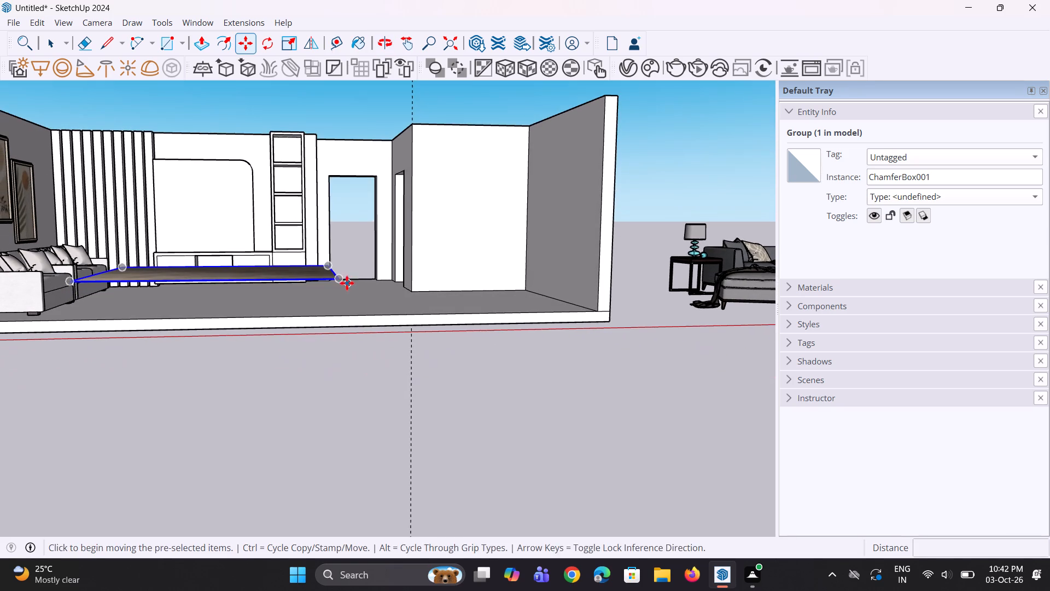
pyautogui.click(343, 282)
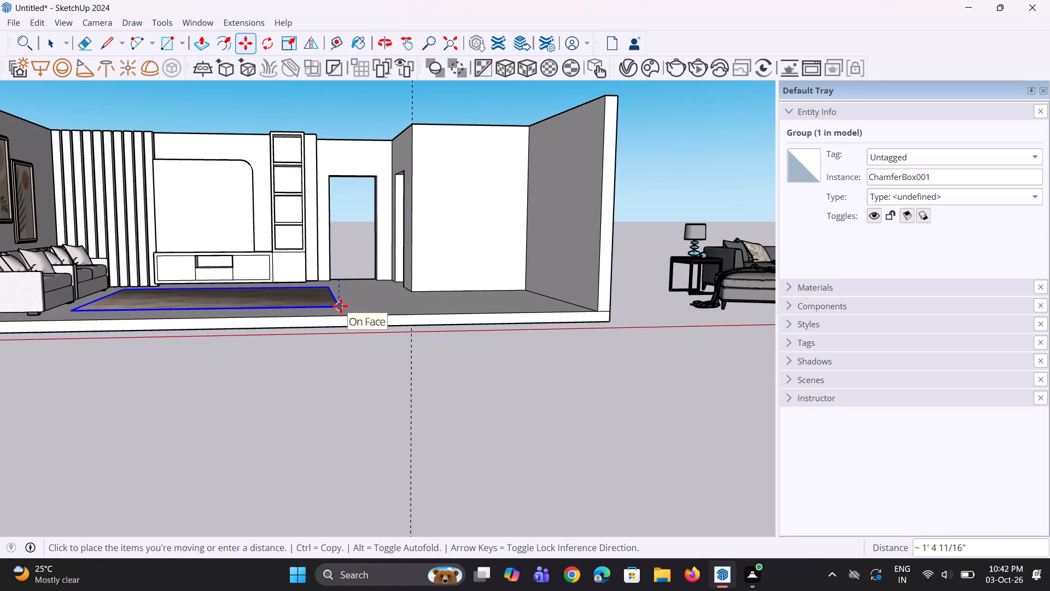
pyautogui.click(341, 306)
# Shift the rug slightly across the floor toward the room's open front, and clear the selection.
pyautogui.moveTo(349, 307); pyautogui.dragTo(321, 471, button='middle')
pyautogui.scroll(2, 329, 395)
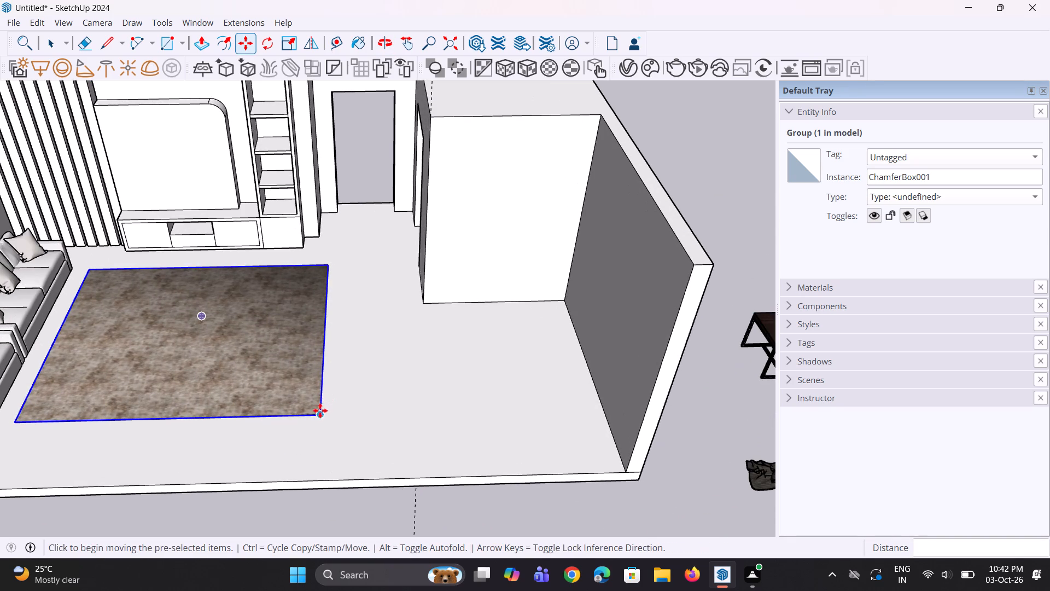
pyautogui.click(318, 413)
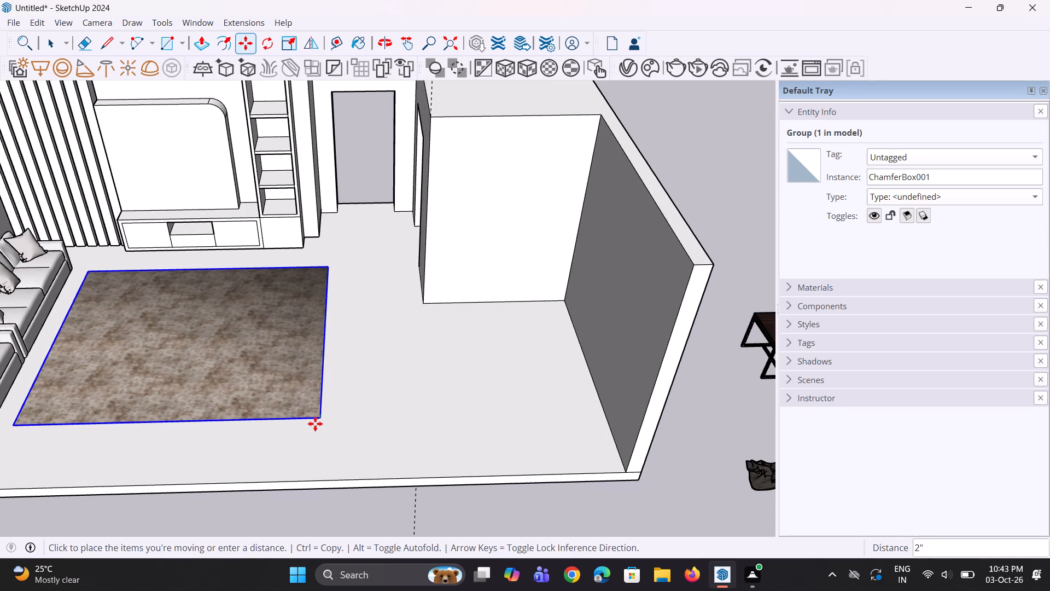
pyautogui.click(315, 427)
pyautogui.press('space')
pyautogui.press('space')
pyautogui.scroll(-5, 322, 415)
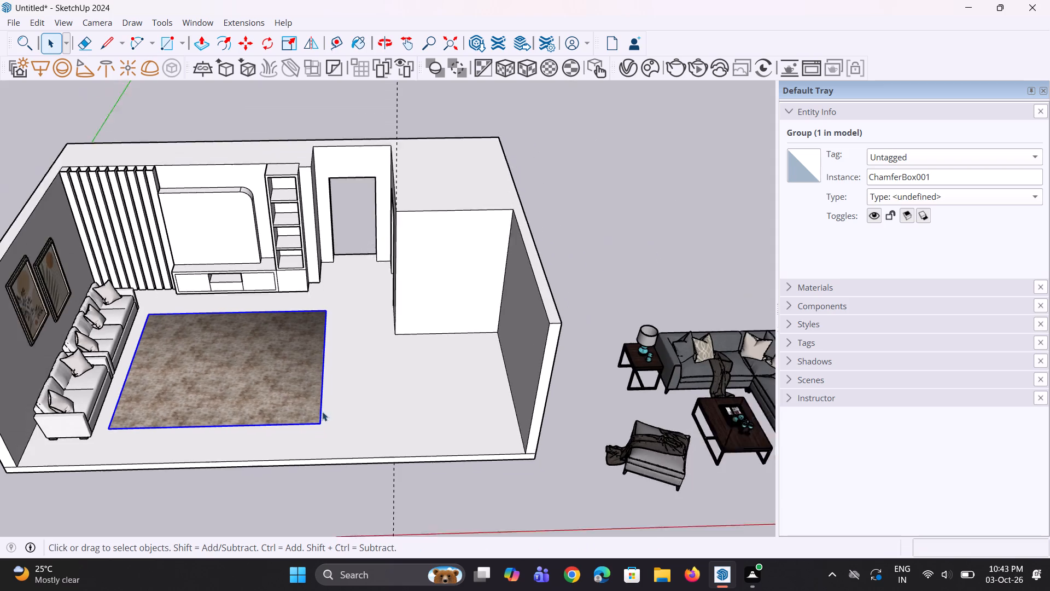
pyautogui.click(619, 270)
# Scale the rug up uniformly to about 1.05 from its back corner nearest the white sofas.
pyautogui.moveTo(330, 343); pyautogui.dragTo(330, 333, button='middle')
pyautogui.scroll(-4, 304, 340)
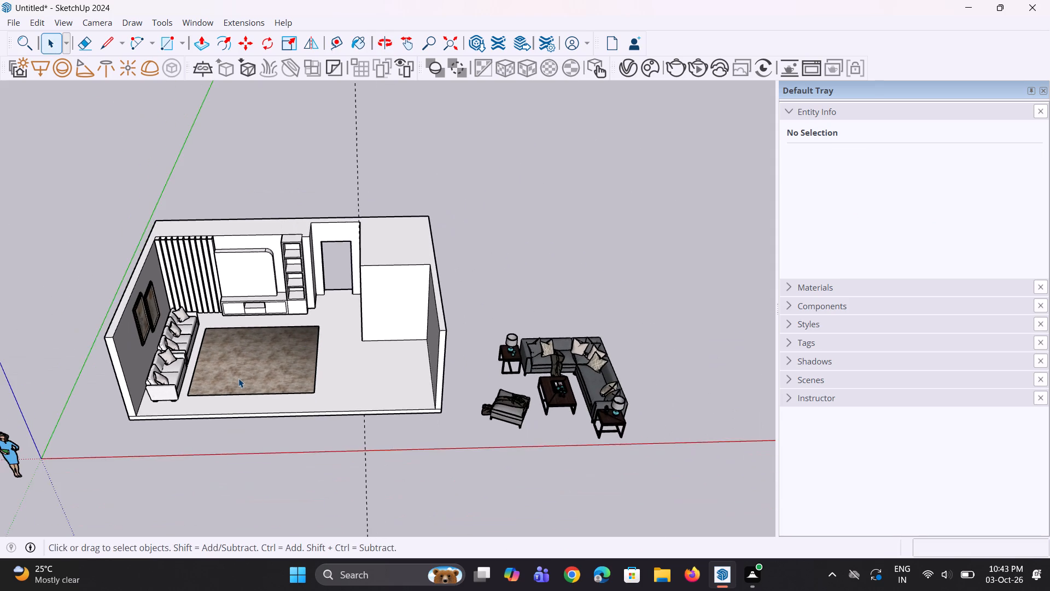
pyautogui.moveTo(238, 378); pyautogui.dragTo(242, 368, button='middle')
pyautogui.scroll(3, 253, 389)
pyautogui.click(253, 387)
pyautogui.scroll(3, 213, 387)
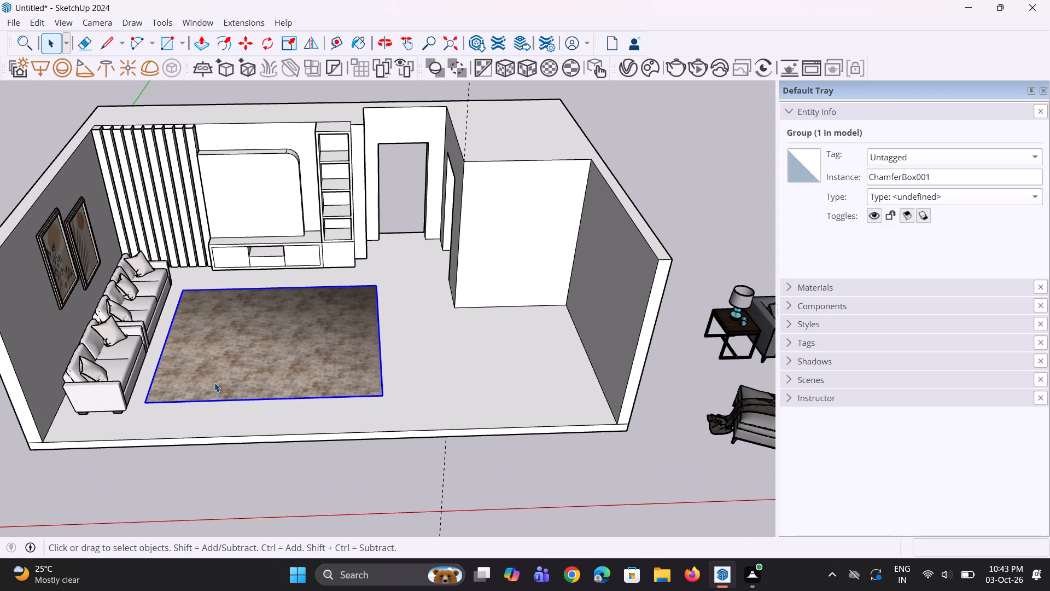
pyautogui.press('s')
pyautogui.click(182, 287)
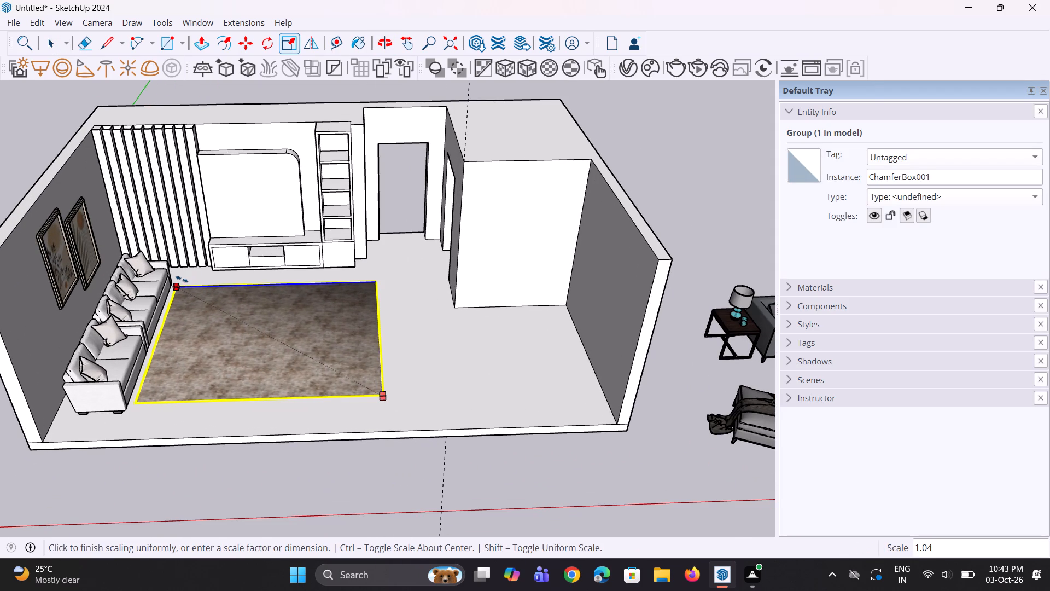
pyautogui.click(183, 272)
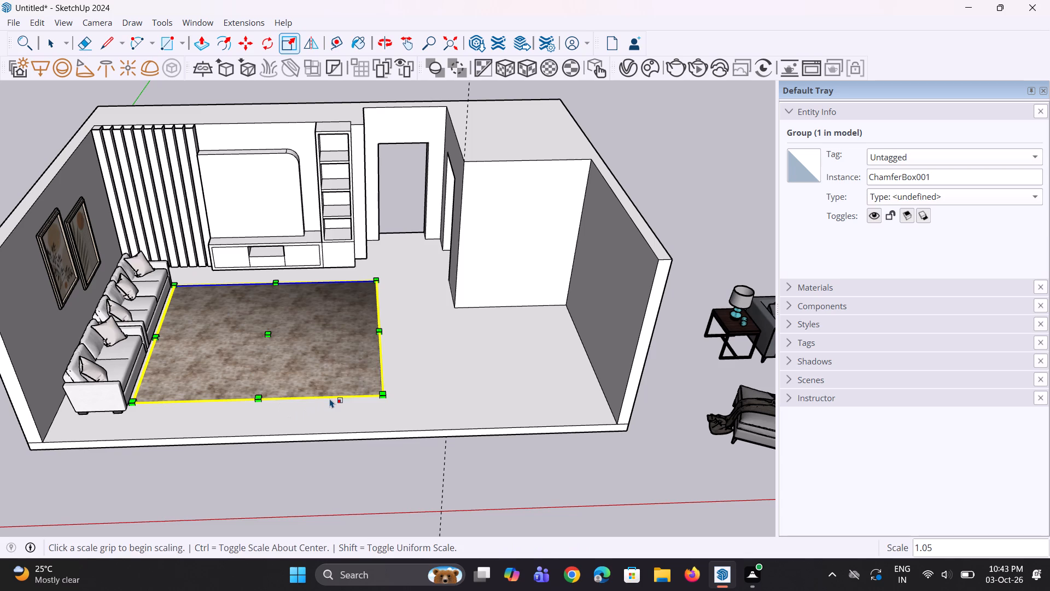
# Move the rug about 2" across the floor toward the white sofas, and clear the selection.
pyautogui.press('m')
pyautogui.click(380, 396)
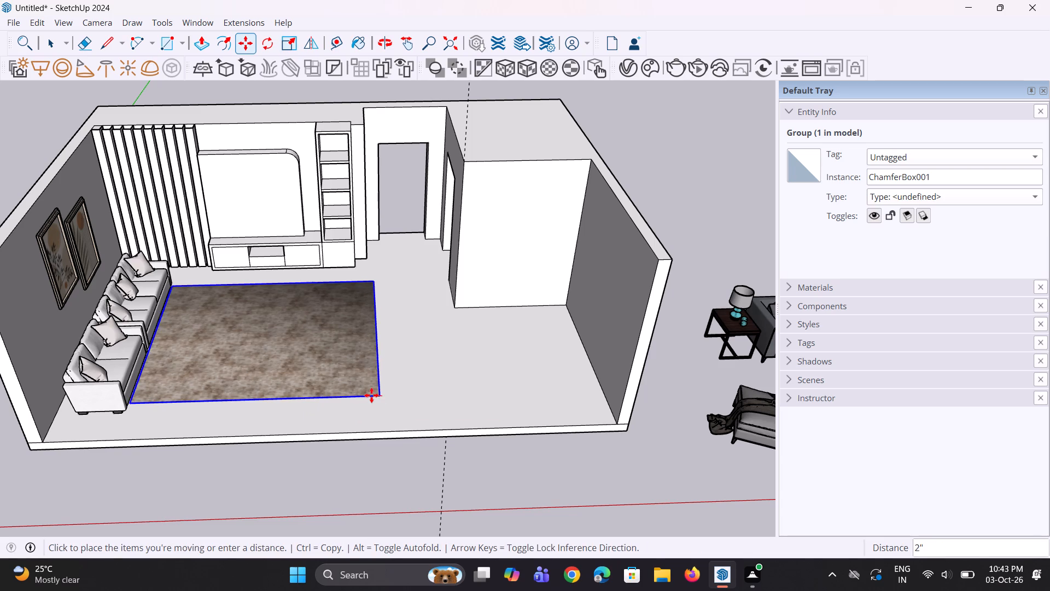
pyautogui.click(370, 395)
pyautogui.press('space')
pyautogui.press('space')
pyautogui.scroll(-4, 357, 396)
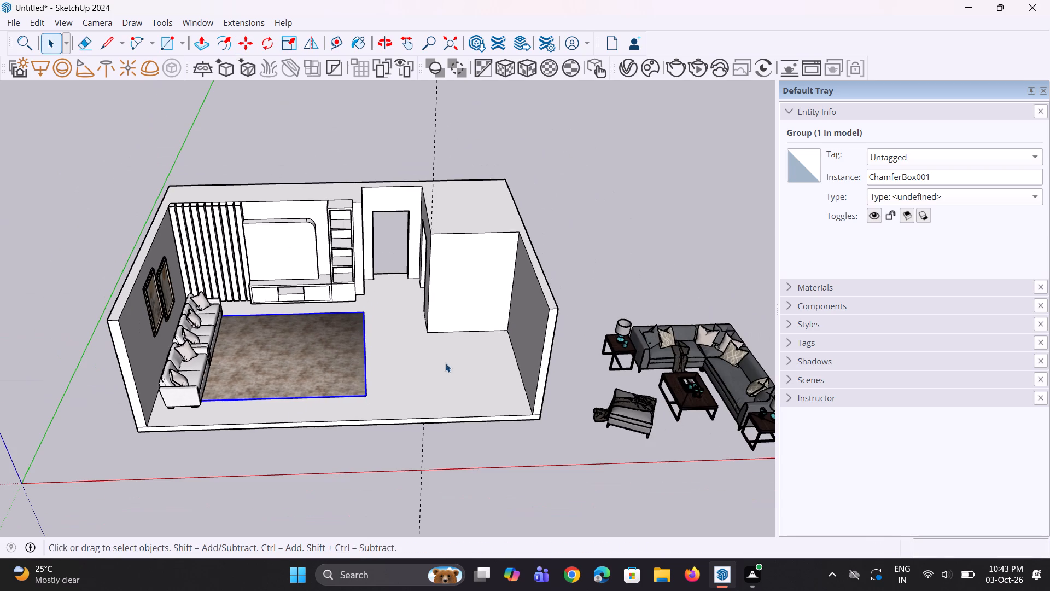
pyautogui.click(606, 269)
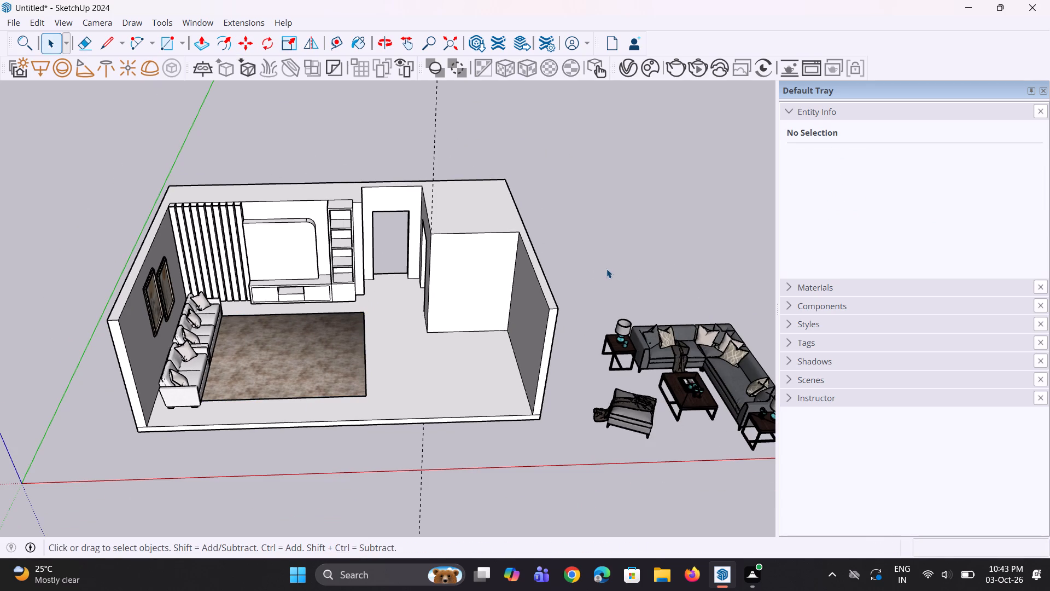
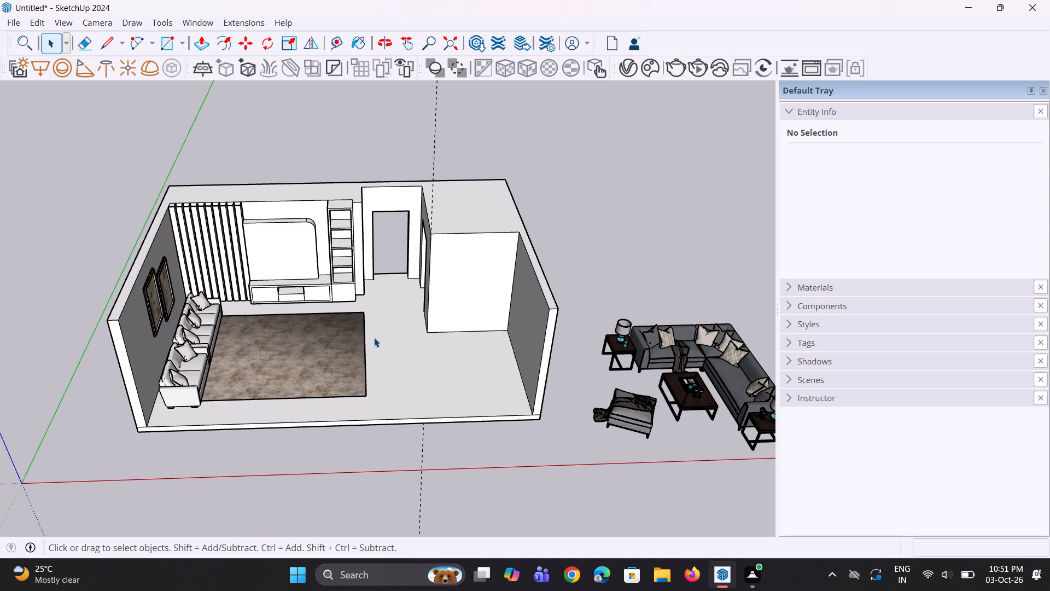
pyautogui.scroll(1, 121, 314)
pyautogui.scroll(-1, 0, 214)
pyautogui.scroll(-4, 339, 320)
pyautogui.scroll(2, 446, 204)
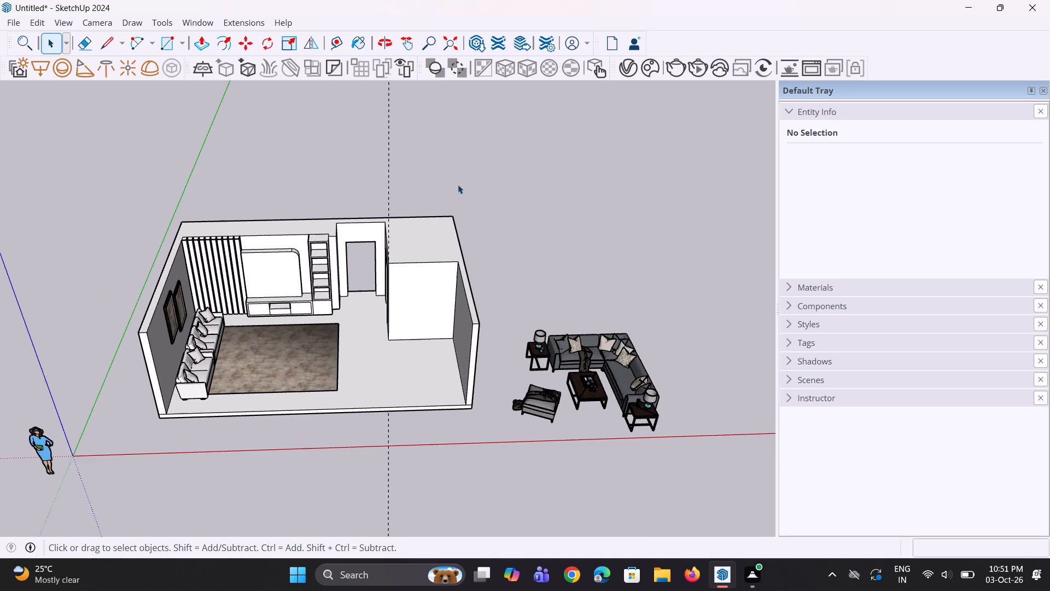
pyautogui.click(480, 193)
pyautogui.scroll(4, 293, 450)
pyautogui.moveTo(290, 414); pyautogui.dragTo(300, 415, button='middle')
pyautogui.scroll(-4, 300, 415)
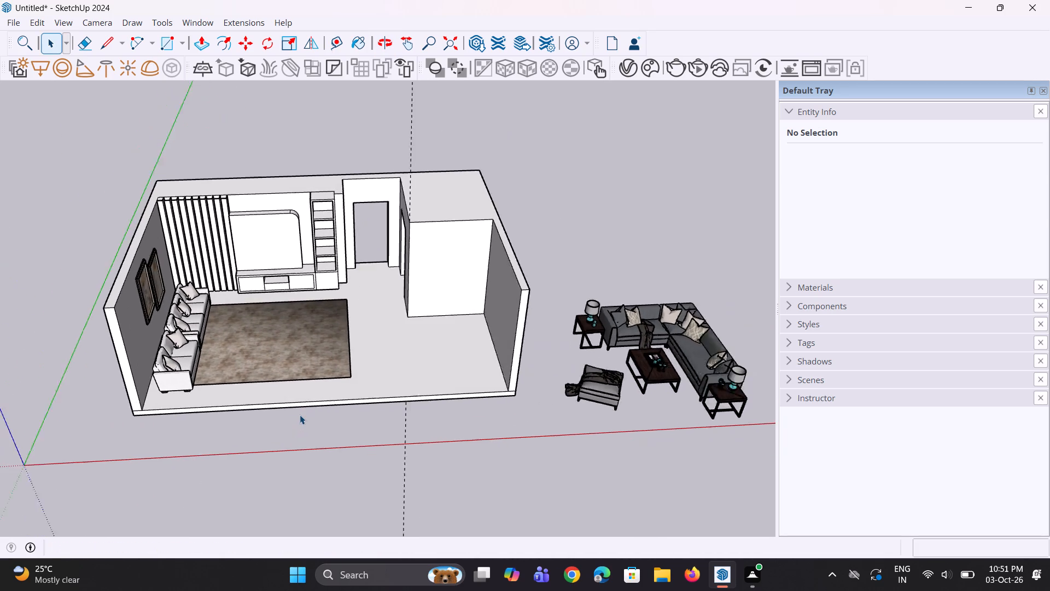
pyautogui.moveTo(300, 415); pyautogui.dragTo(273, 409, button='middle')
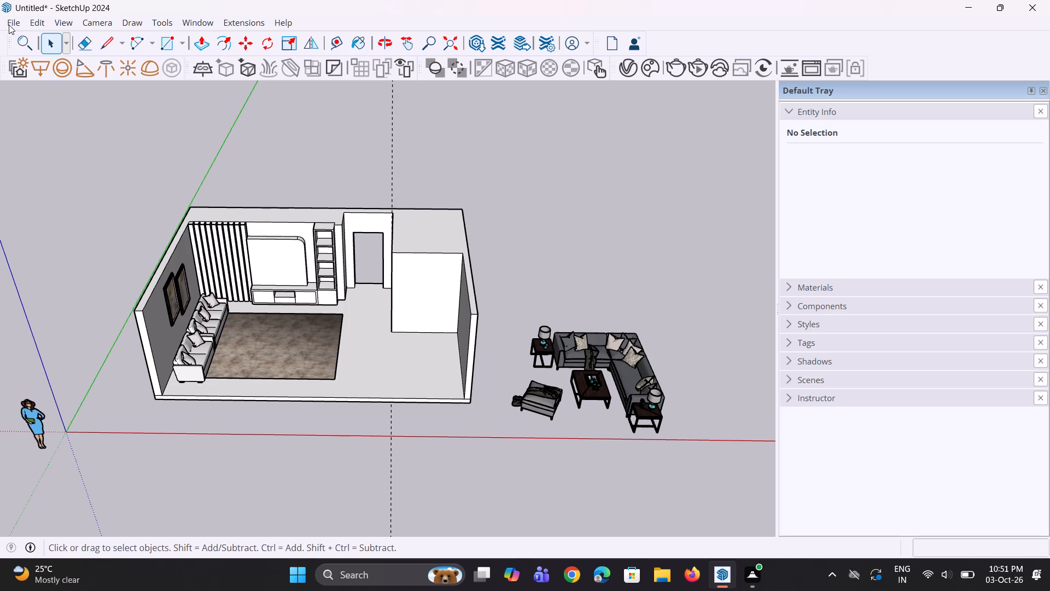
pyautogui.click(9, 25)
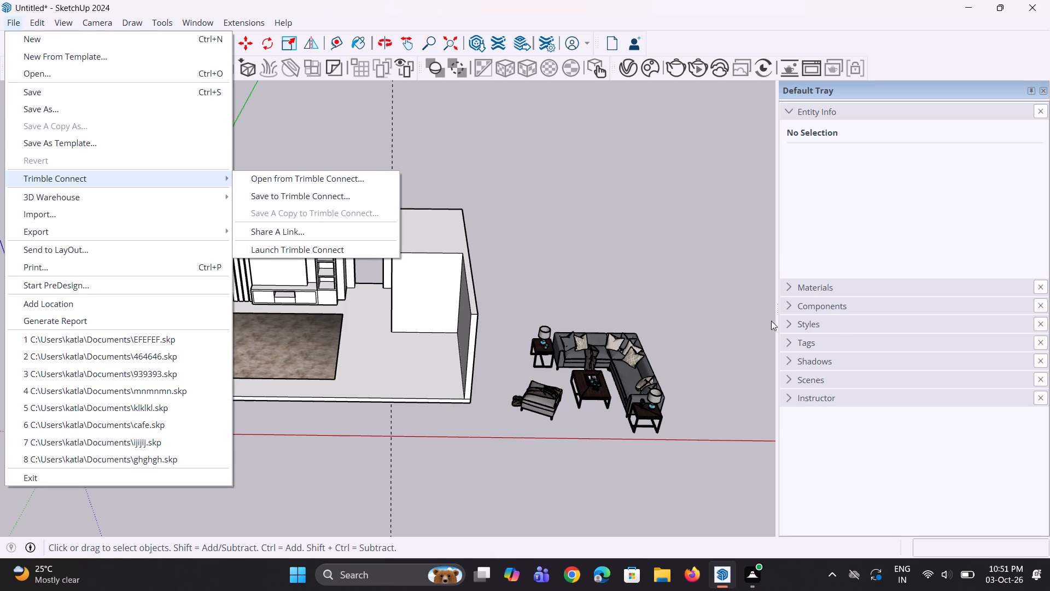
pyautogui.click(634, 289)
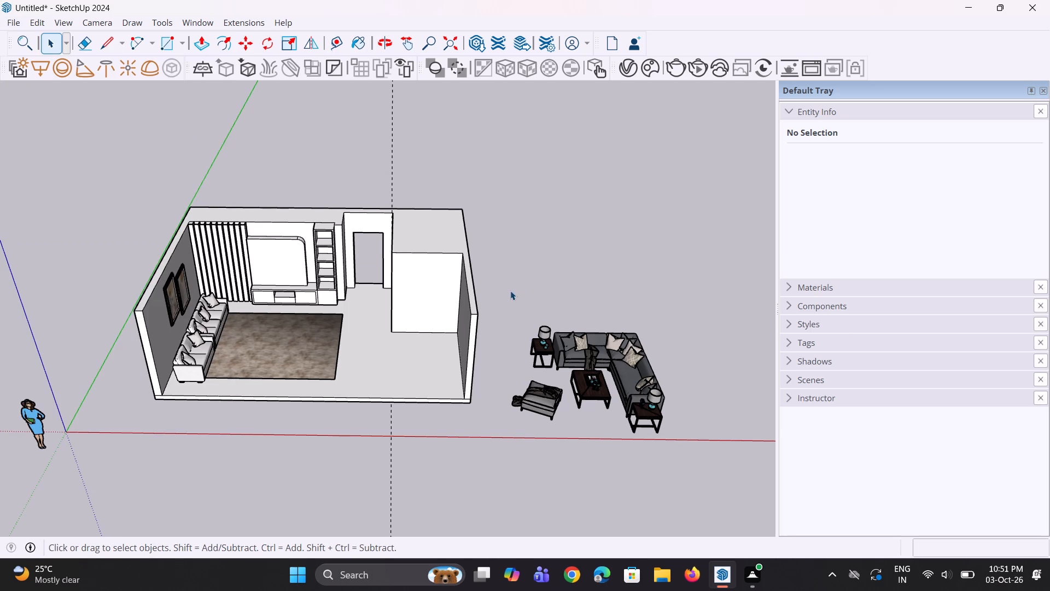
# Delete the dark sectional sofa set with its coffee table, side tables and lamps standing outside the room.
pyautogui.moveTo(510, 291); pyautogui.dragTo(687, 454)
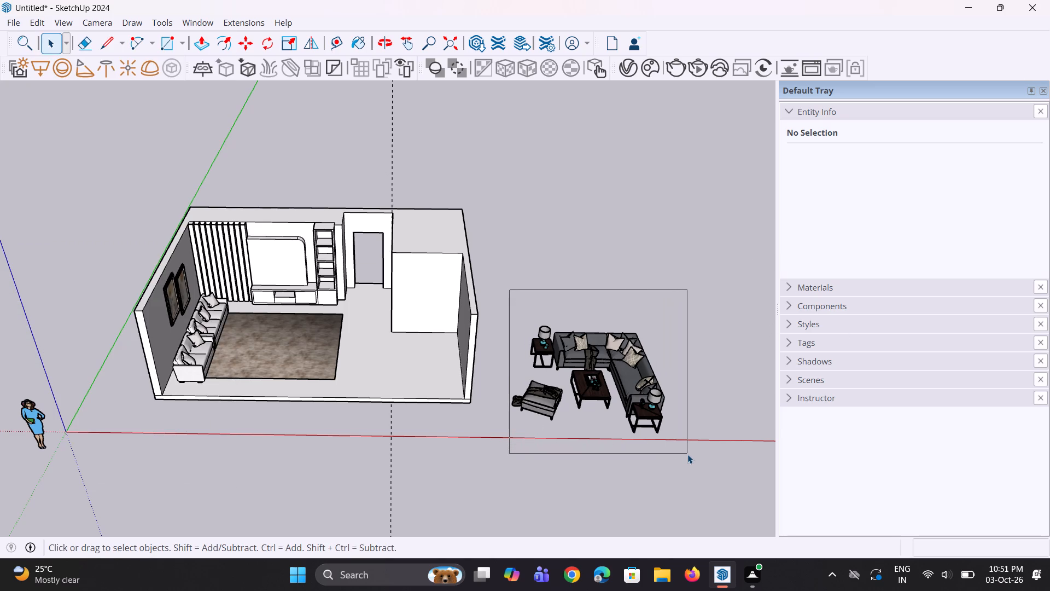
pyautogui.press('Delete')
# Scale the white sofa group to about 1.18 in depth toward the rug and about 1.17 in height.
pyautogui.scroll(-4, 547, 381)
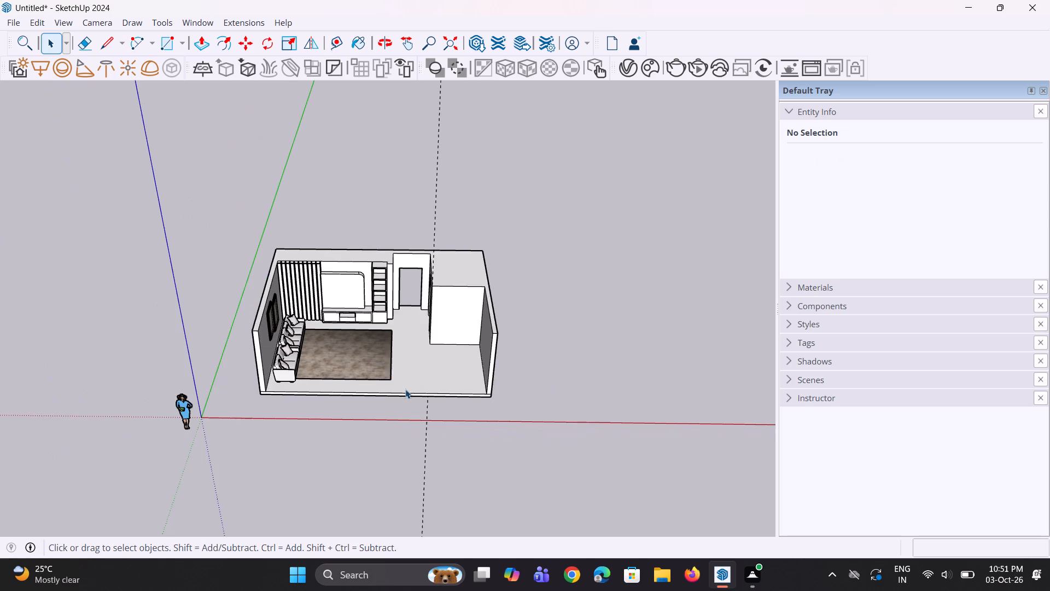
pyautogui.scroll(2, 88, 468)
pyautogui.scroll(6, 460, 399)
pyautogui.moveTo(436, 323); pyautogui.dragTo(312, 363, button='middle')
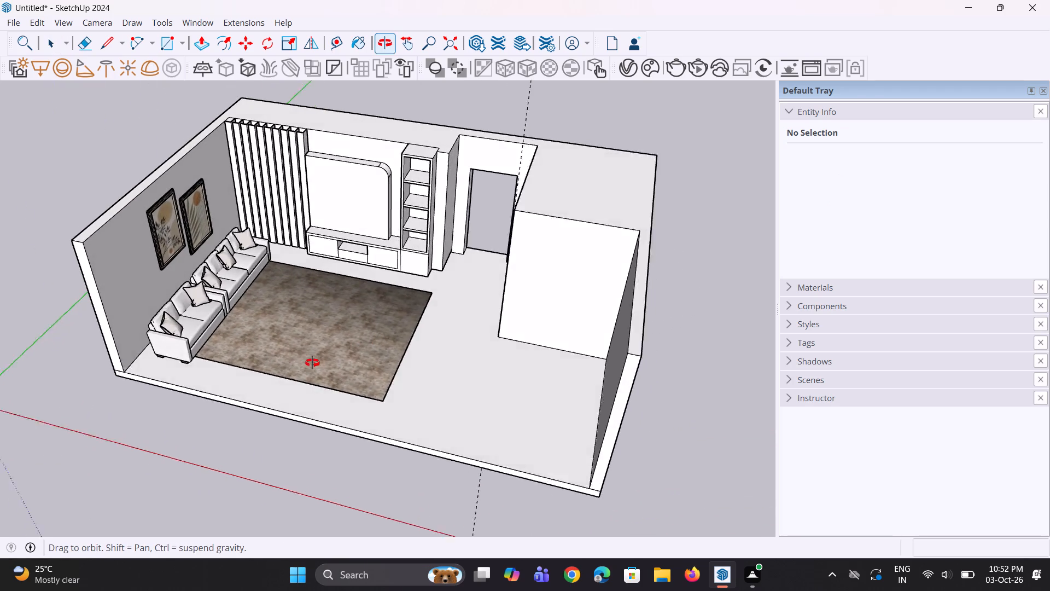
pyautogui.moveTo(312, 363); pyautogui.dragTo(311, 363, button='middle')
pyautogui.click(200, 311)
pyautogui.scroll(4, 211, 306)
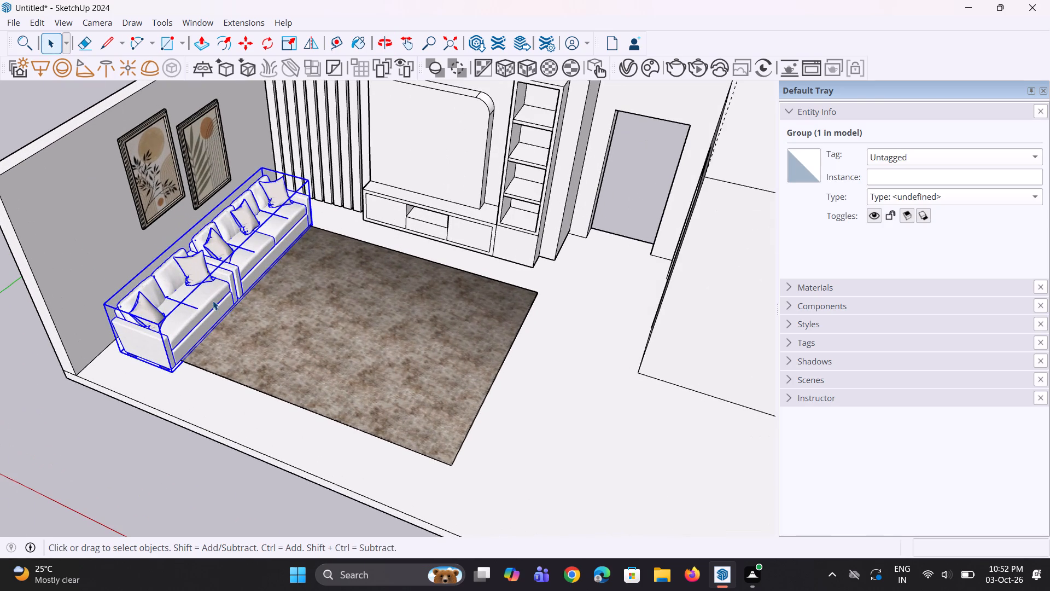
pyautogui.press('s')
pyautogui.click(246, 269)
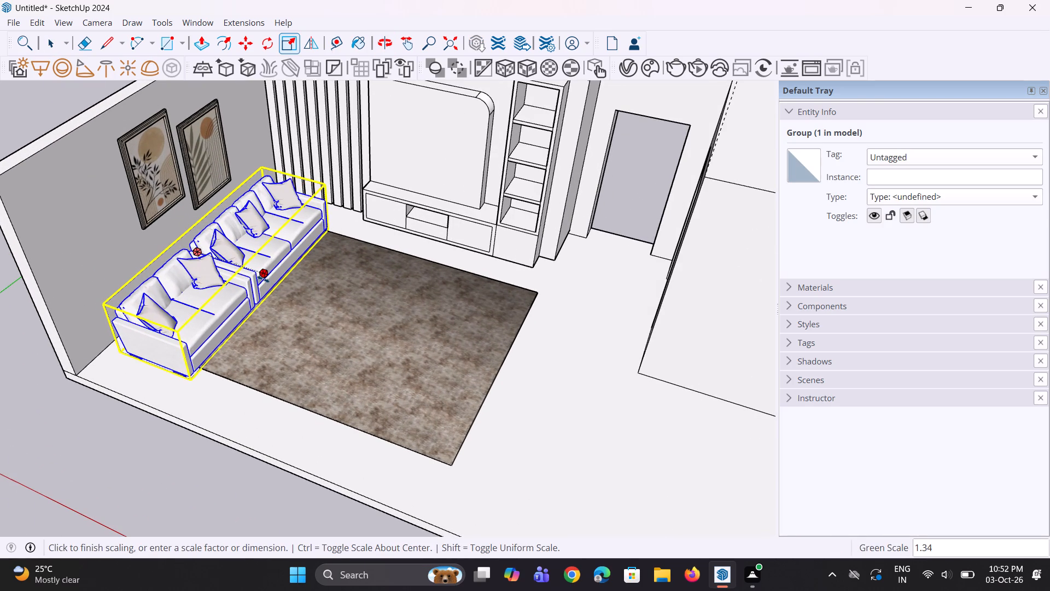
pyautogui.click(255, 275)
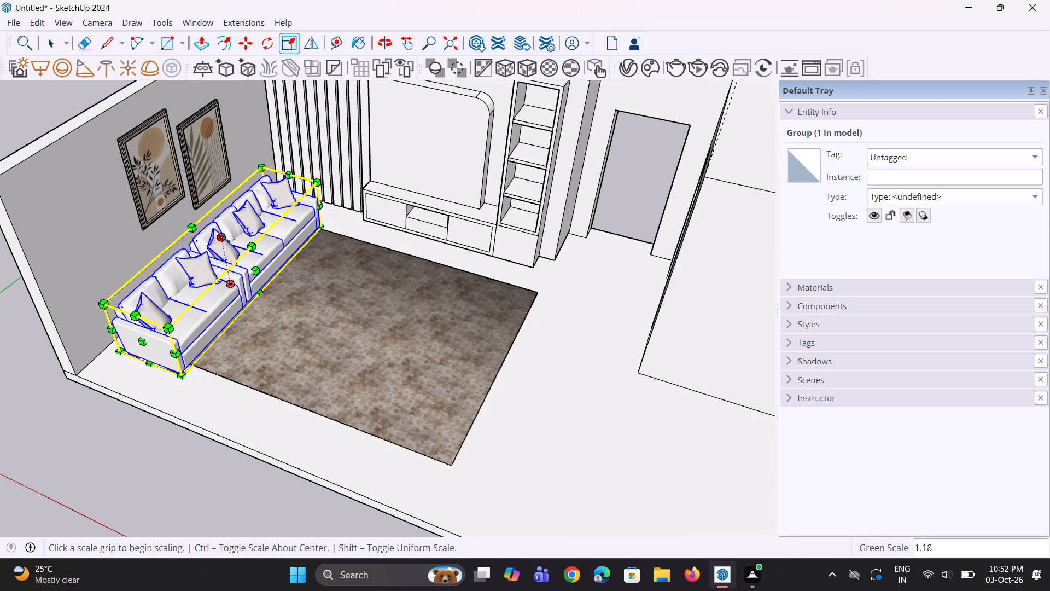
pyautogui.click(225, 239)
pyautogui.click(224, 229)
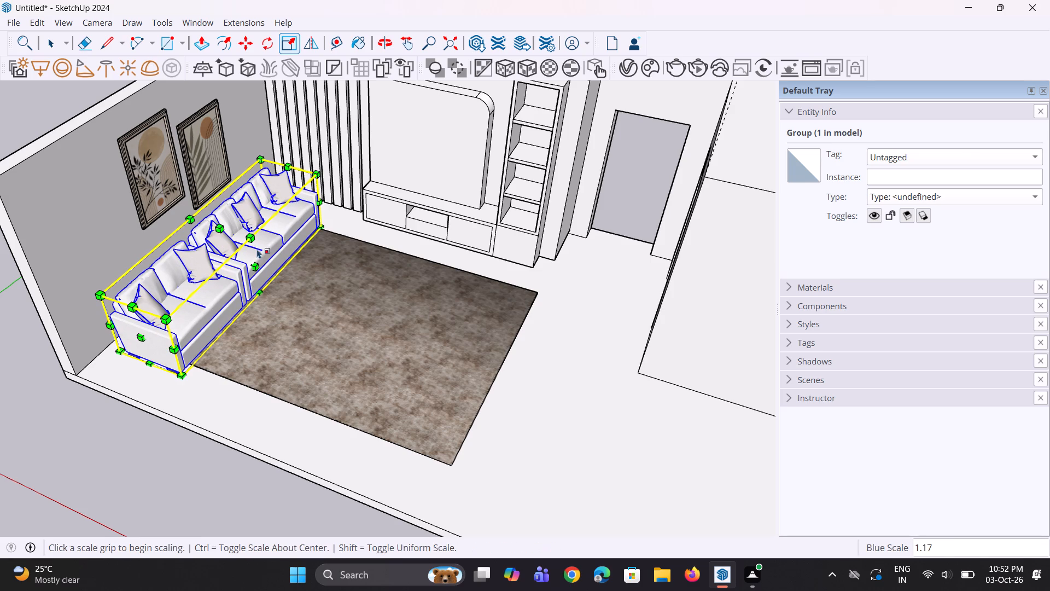
pyautogui.scroll(-2, 264, 250)
pyautogui.press('space')
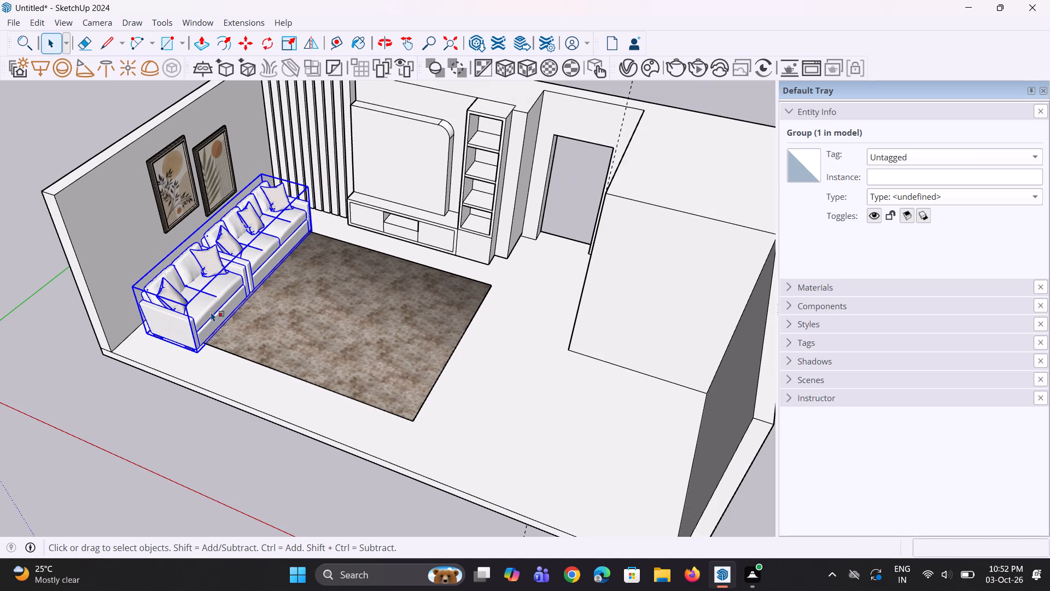
# Scale the white sofa group up slightly and uniformly from its top front corner at the room's open side, and clear the selection.
pyautogui.press('s')
pyautogui.click(186, 309)
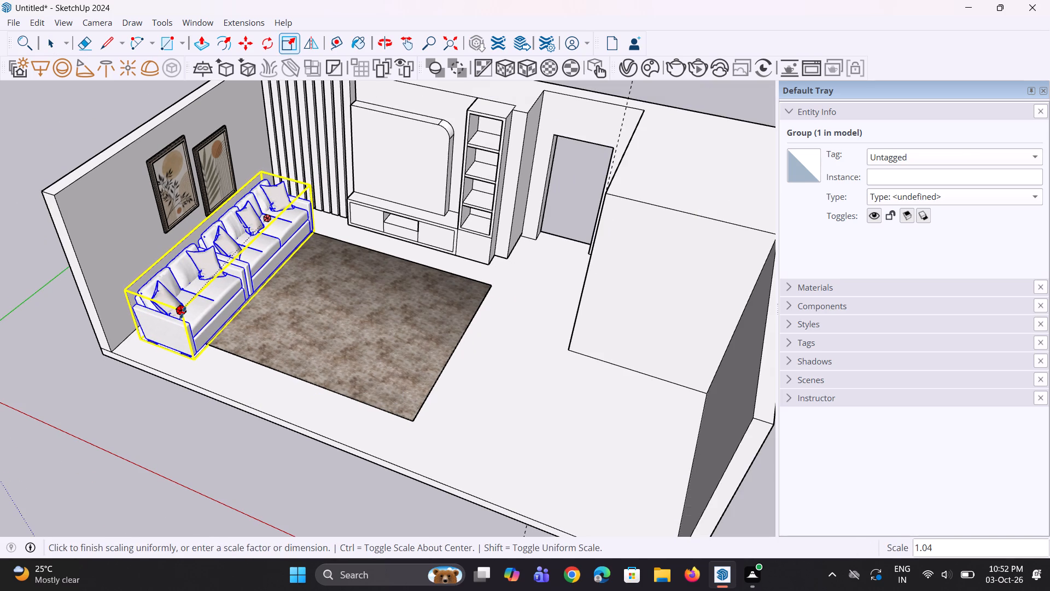
pyautogui.click(183, 312)
pyautogui.press('space')
pyautogui.click(73, 390)
# Import the wooden table model "обеденный+стол" from Downloads and place it on the ground outside the room, beyond its end wall.
pyautogui.moveTo(158, 375); pyautogui.dragTo(312, 351, button='middle')
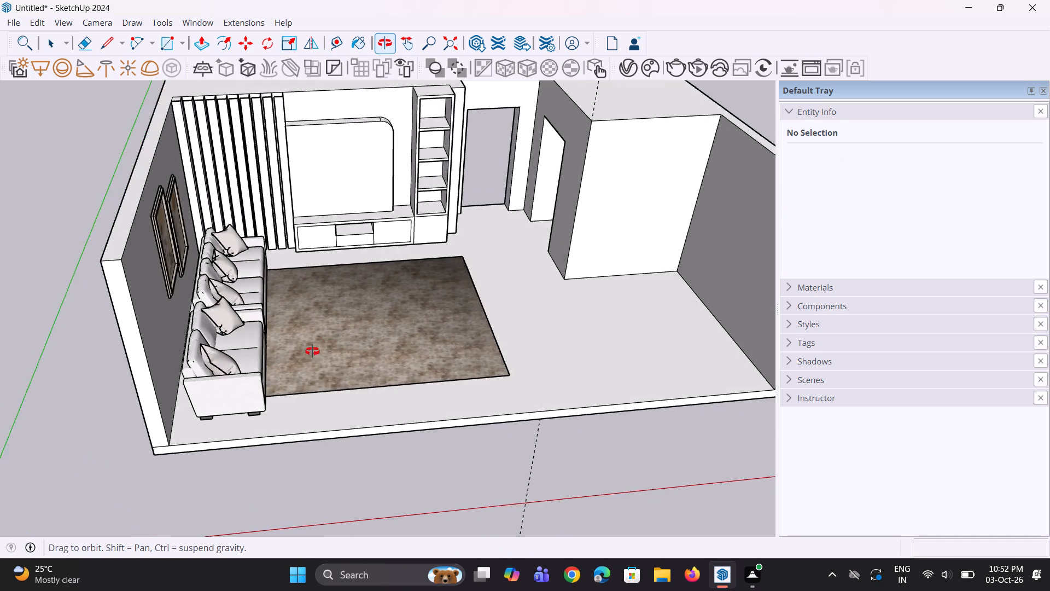
pyautogui.moveTo(312, 351); pyautogui.dragTo(251, 358, button='middle')
pyautogui.click(10, 26)
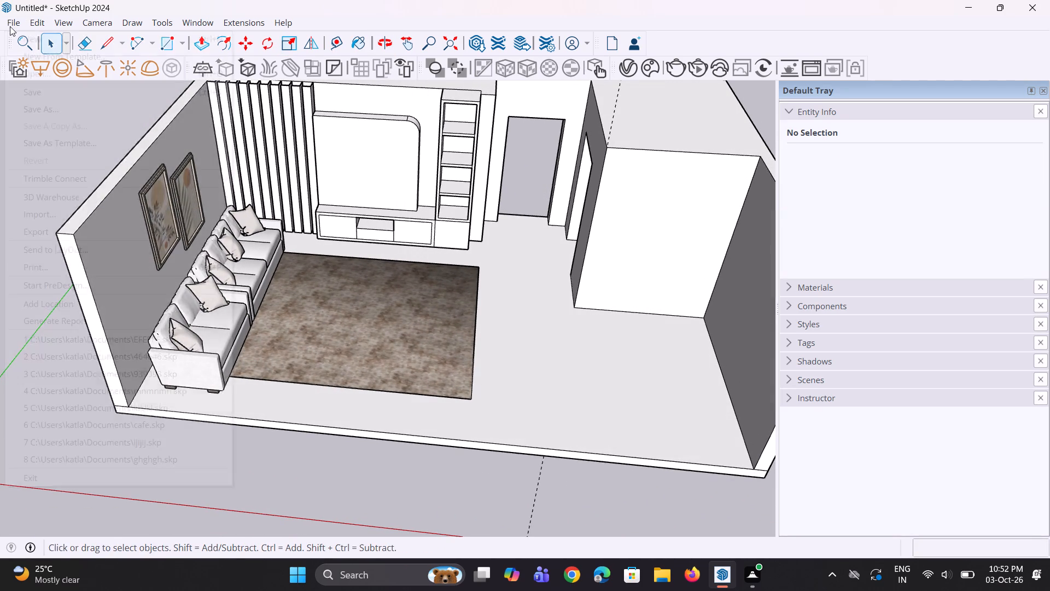
pyautogui.click(52, 212)
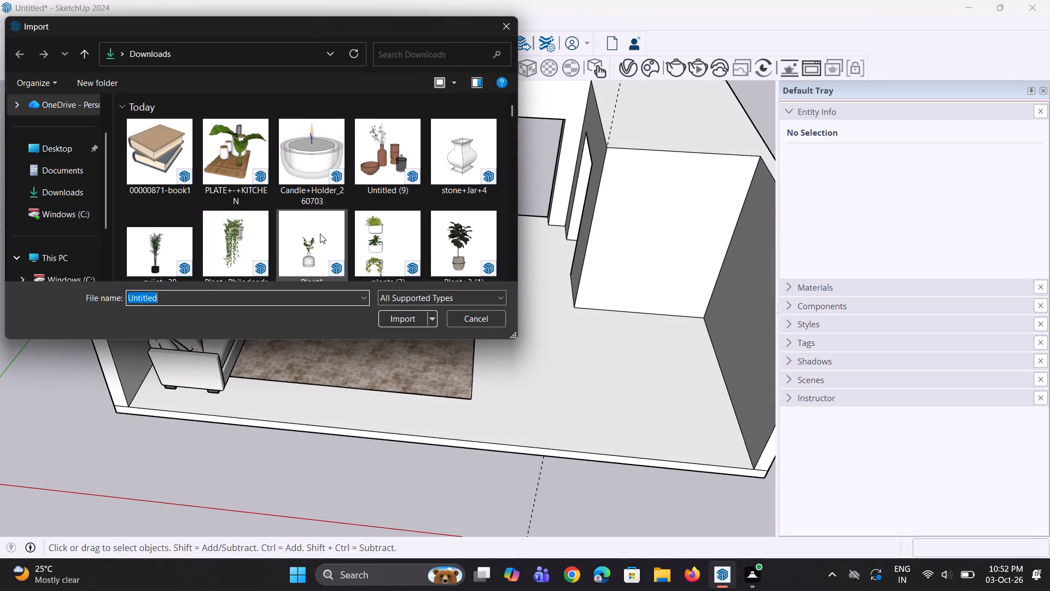
pyautogui.scroll(-4, 313, 224)
pyautogui.click(329, 127)
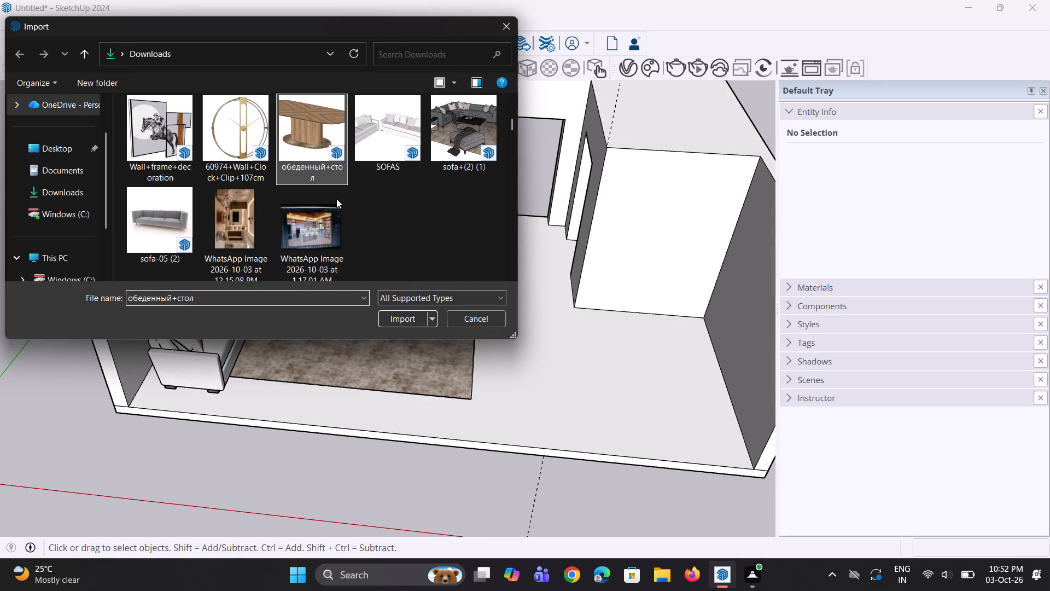
pyautogui.click(401, 320)
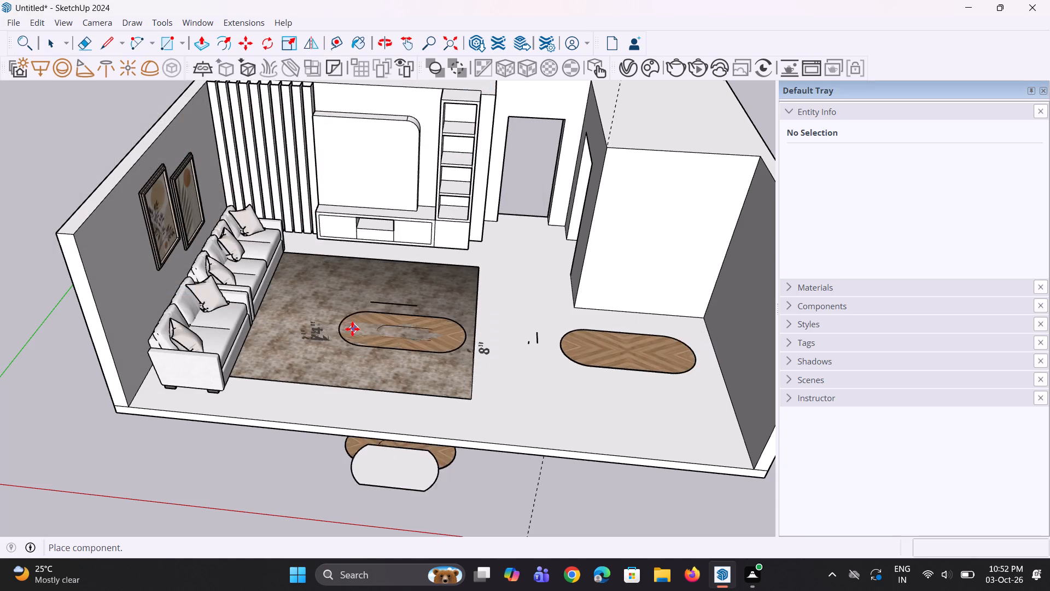
pyautogui.scroll(-4, 270, 311)
pyautogui.scroll(-4, 224, 310)
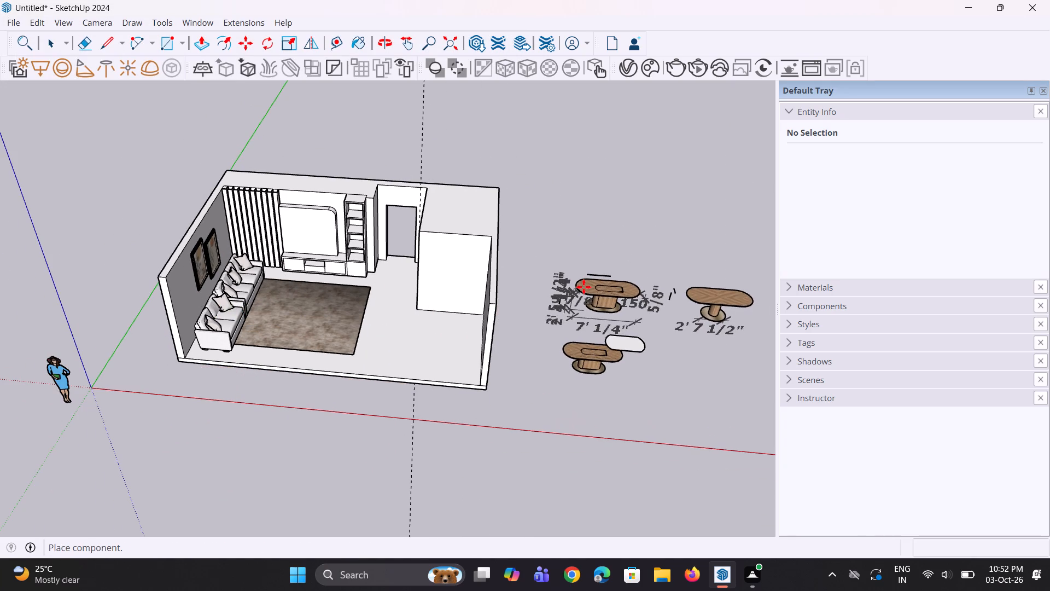
pyautogui.click(584, 287)
# Explode the imported table component into its separate parts and clear the selection.
pyautogui.rightClick(584, 287)
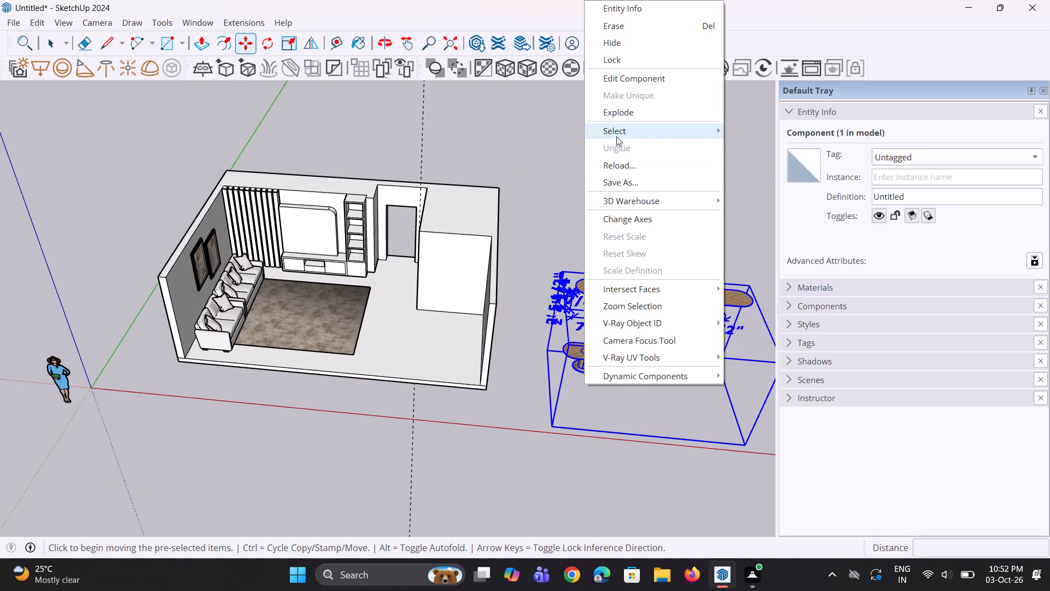
pyautogui.click(622, 121)
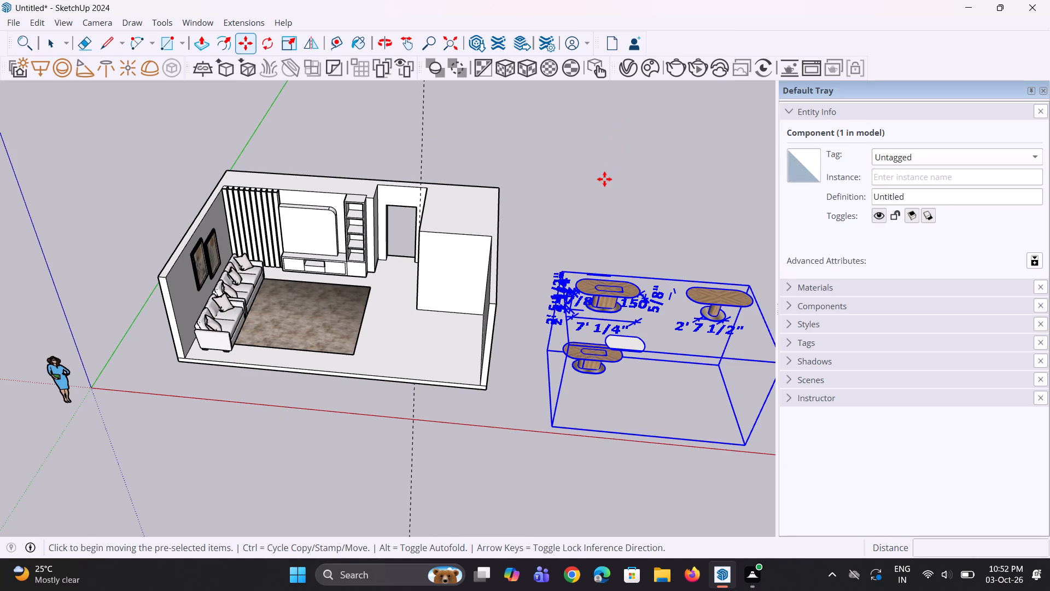
pyautogui.press('space')
pyautogui.press('space')
pyautogui.moveTo(608, 194); pyautogui.dragTo(517, 155, button='middle')
pyautogui.scroll(-7, 500, 148)
pyautogui.moveTo(627, 356); pyautogui.dragTo(680, 360, button='middle')
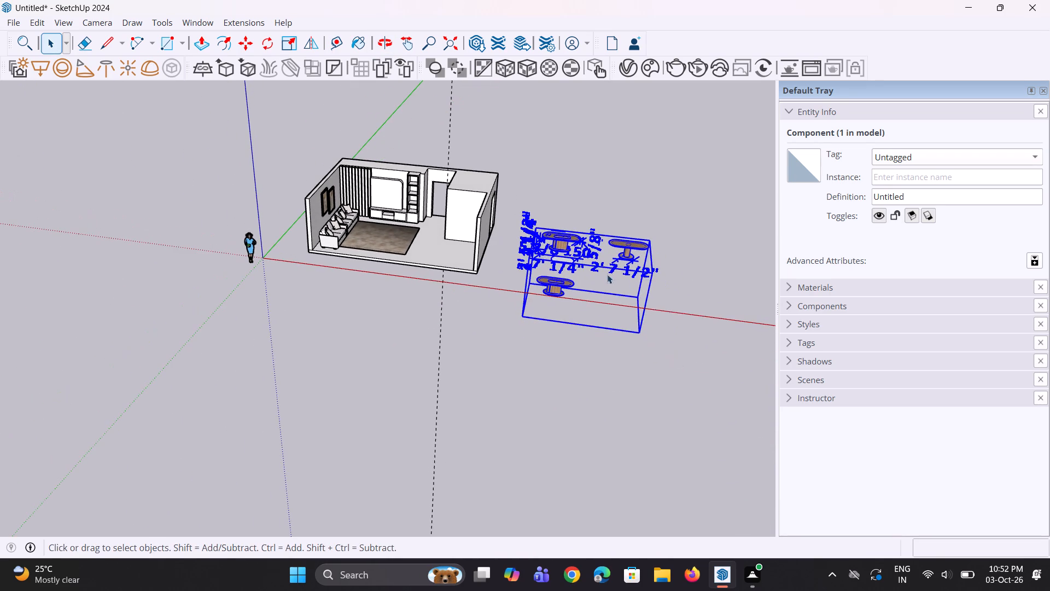
pyautogui.rightClick(603, 268)
pyautogui.click(569, 251)
pyautogui.rightClick(568, 249)
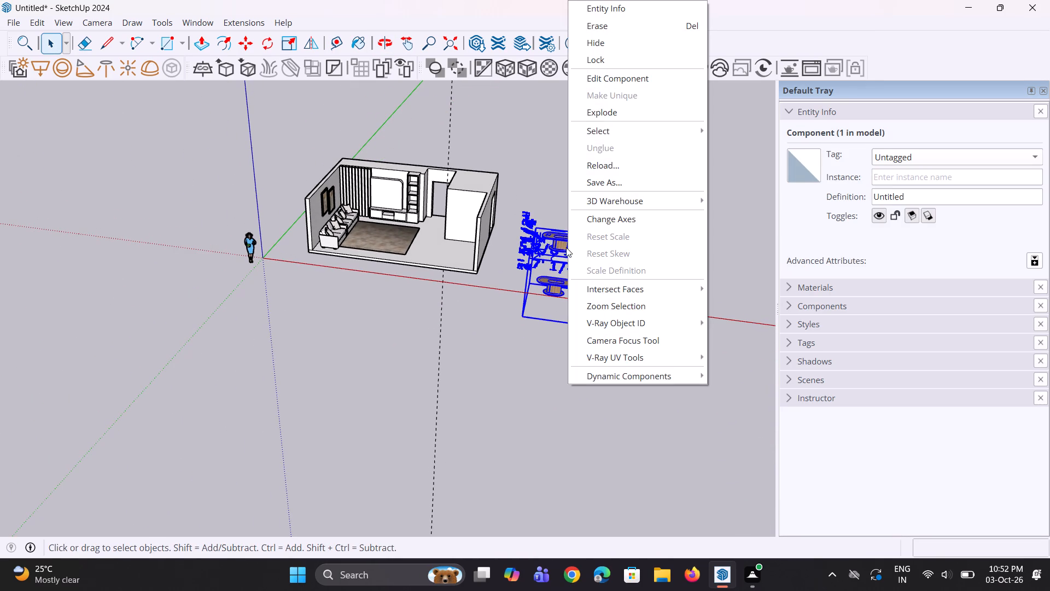
pyautogui.click(608, 111)
pyautogui.moveTo(558, 246); pyautogui.dragTo(585, 340, button='middle')
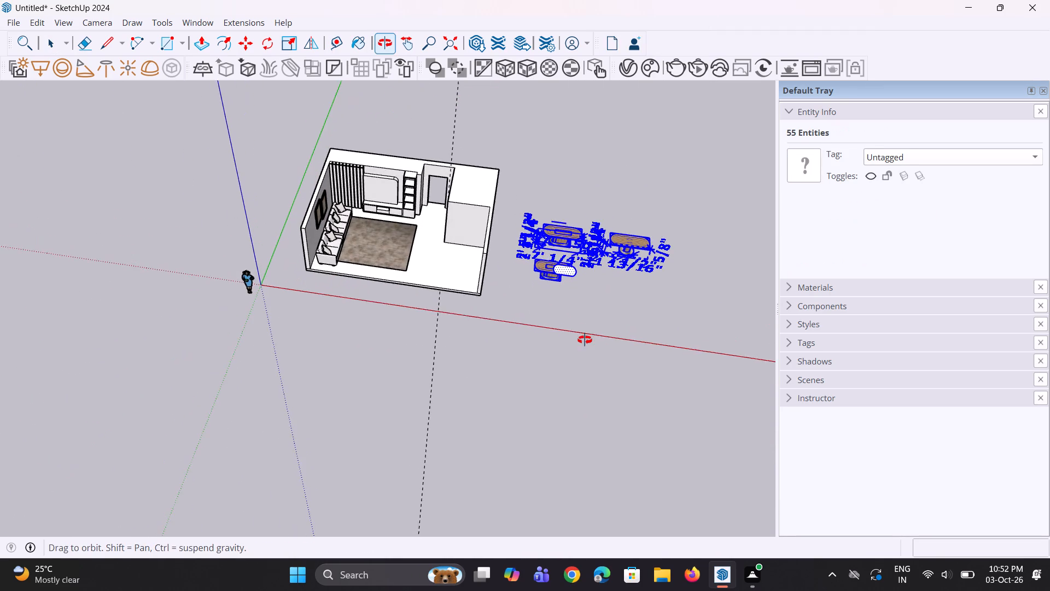
pyautogui.moveTo(585, 340); pyautogui.dragTo(588, 331, button='middle')
pyautogui.press('space')
pyautogui.press('space')
pyautogui.click(592, 150)
# Group the oval top and base parts of the dimensioned wooden table into a single group.
pyautogui.scroll(7, 559, 234)
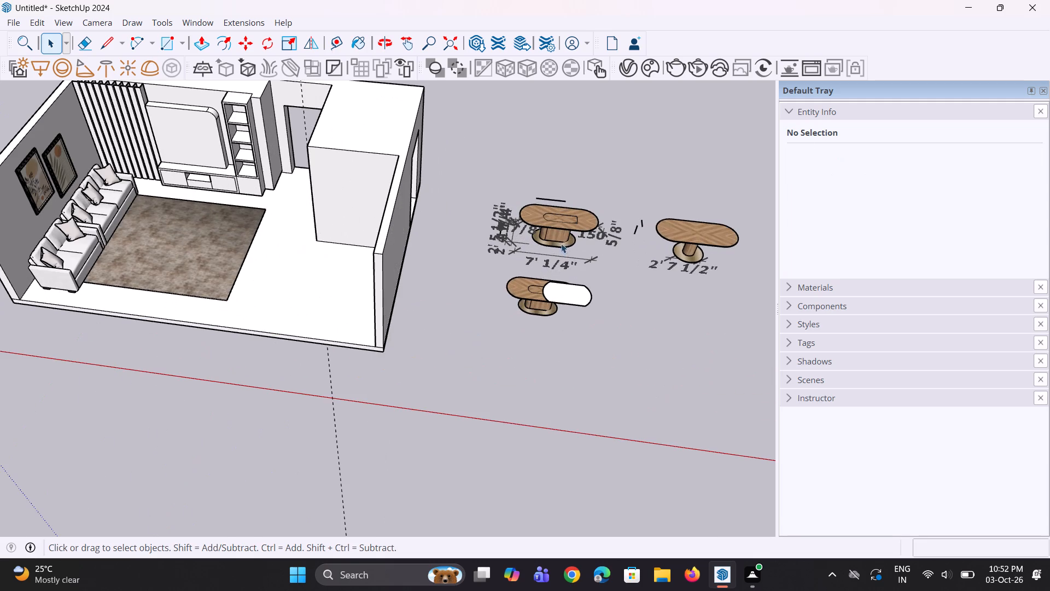
pyautogui.click(555, 235)
pyautogui.scroll(3, 555, 235)
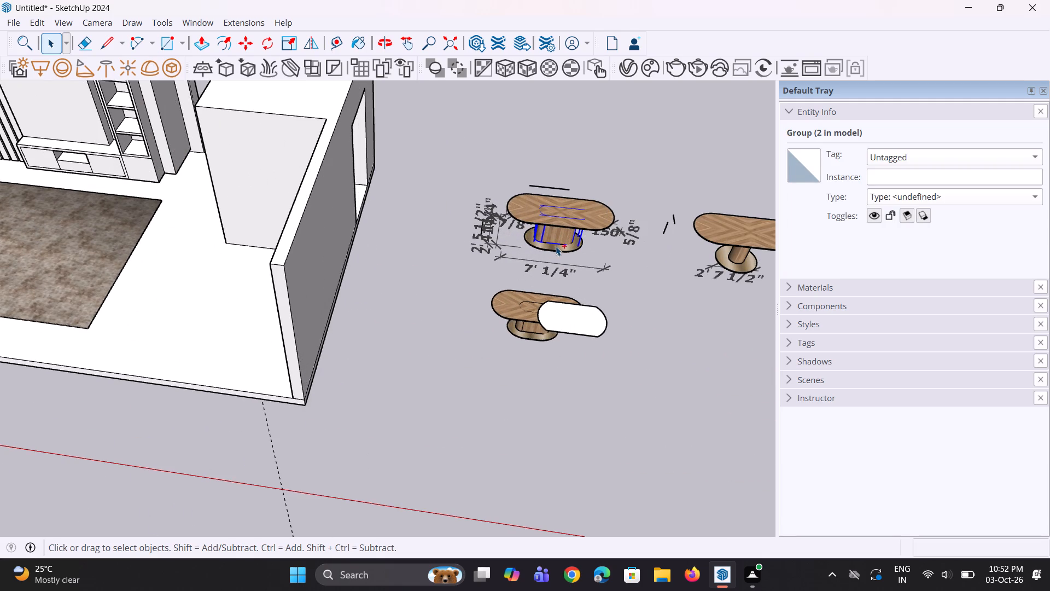
pyautogui.keyDown('ctrl'); pyautogui.click(556, 246); pyautogui.keyUp('ctrl')
pyautogui.keyDown('ctrl'); pyautogui.click(565, 251); pyautogui.keyUp('ctrl')
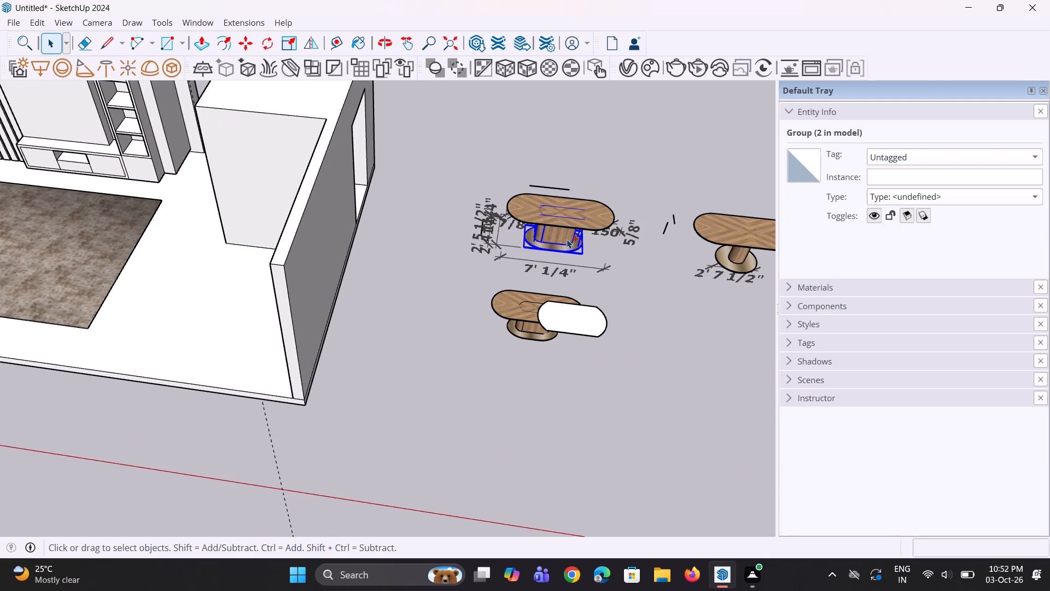
pyautogui.keyDown('ctrl'); pyautogui.click(567, 223); pyautogui.keyUp('ctrl')
pyautogui.rightClick(567, 223)
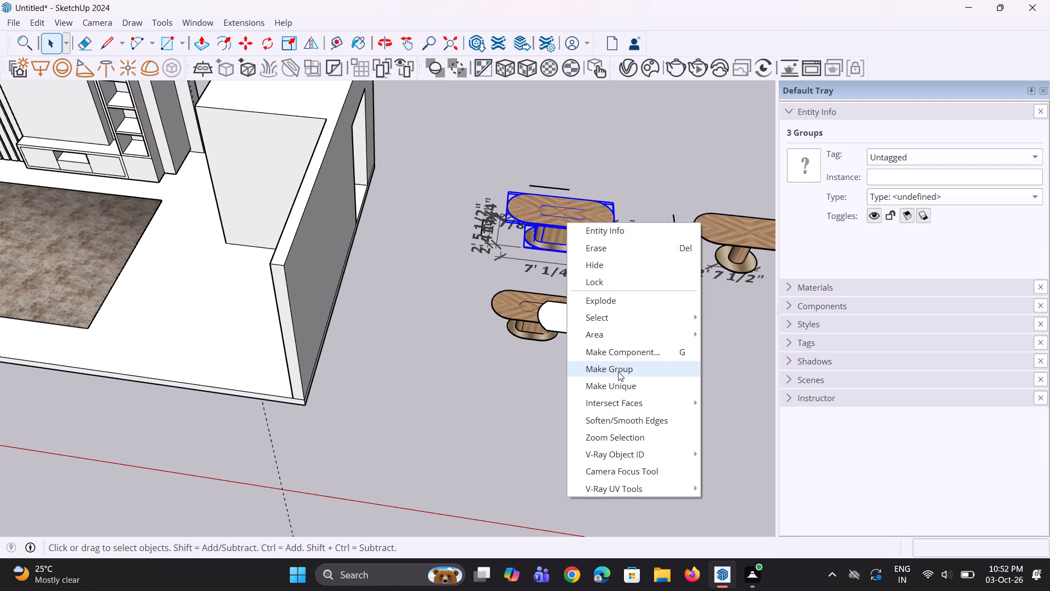
pyautogui.click(618, 373)
# Move the table group about 36' 1 7/8" into the room and set it on the rug in front of the white sofas.
pyautogui.scroll(-4, 614, 298)
pyautogui.press('m')
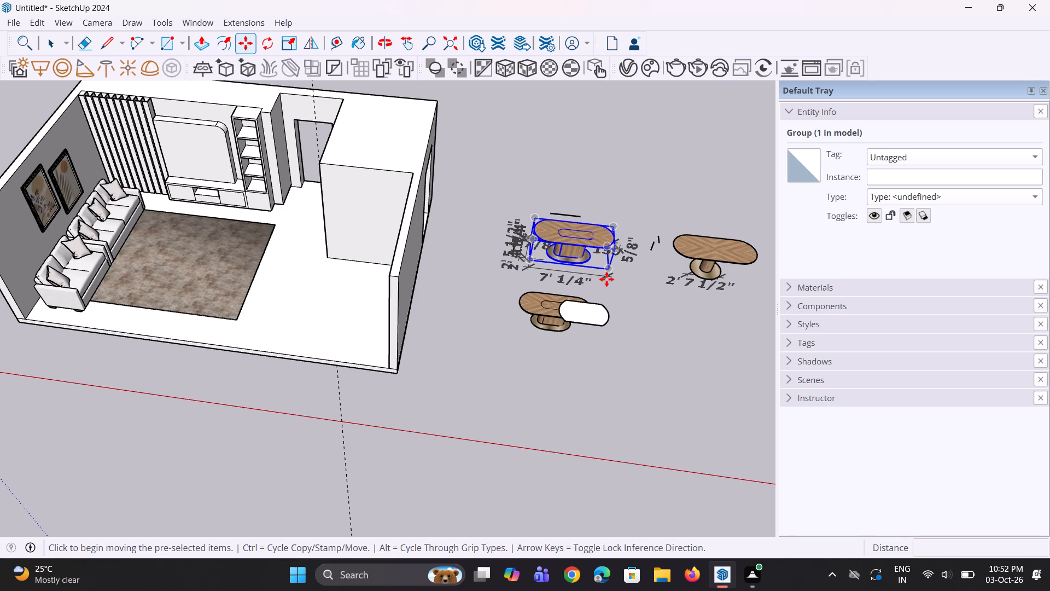
pyautogui.click(607, 276)
pyautogui.scroll(2, 202, 282)
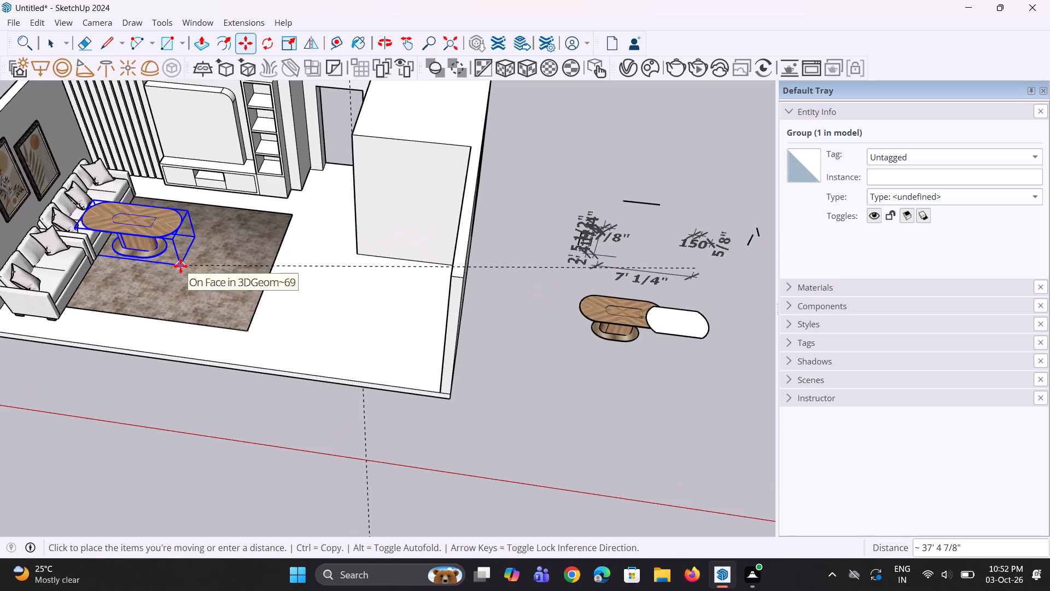
pyautogui.moveTo(189, 286); pyautogui.dragTo(218, 192, button='middle')
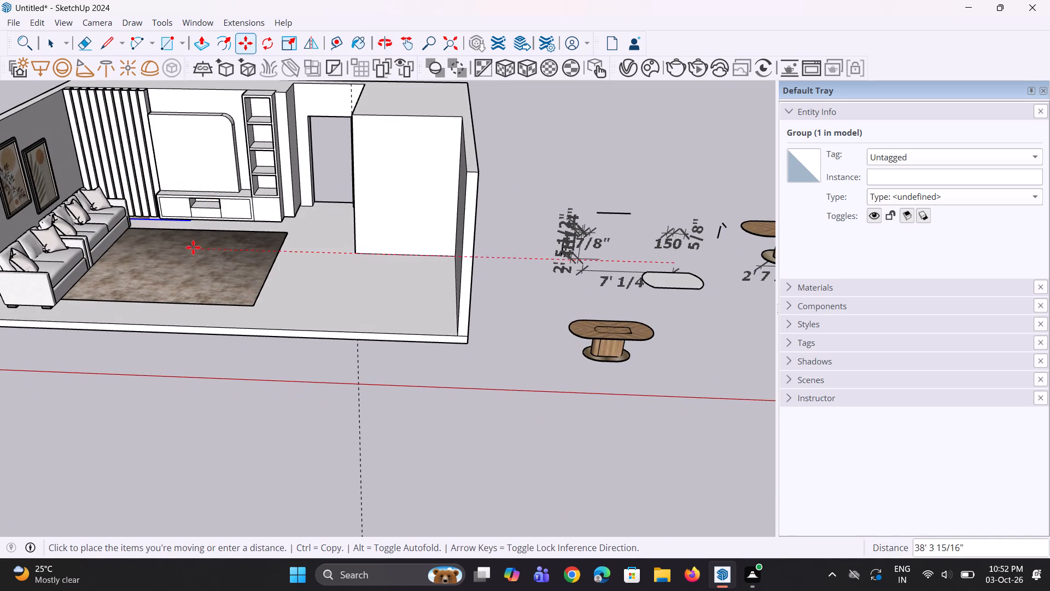
pyautogui.click(197, 284)
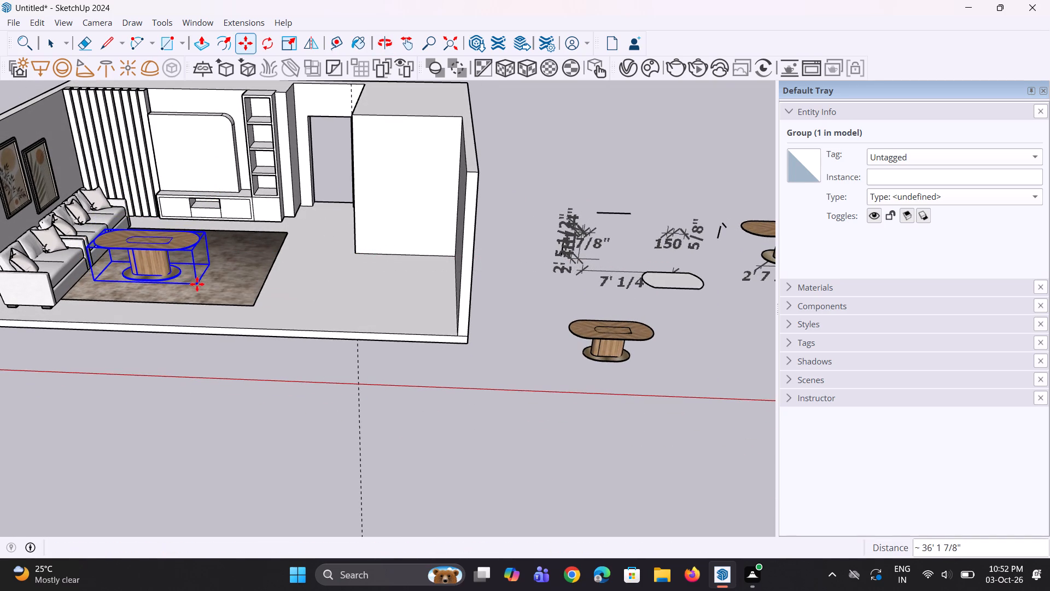
# Rotate the table group 90° on the floor plane so its long side runs parallel to the sofas.
pyautogui.moveTo(207, 262); pyautogui.dragTo(217, 300, button='middle')
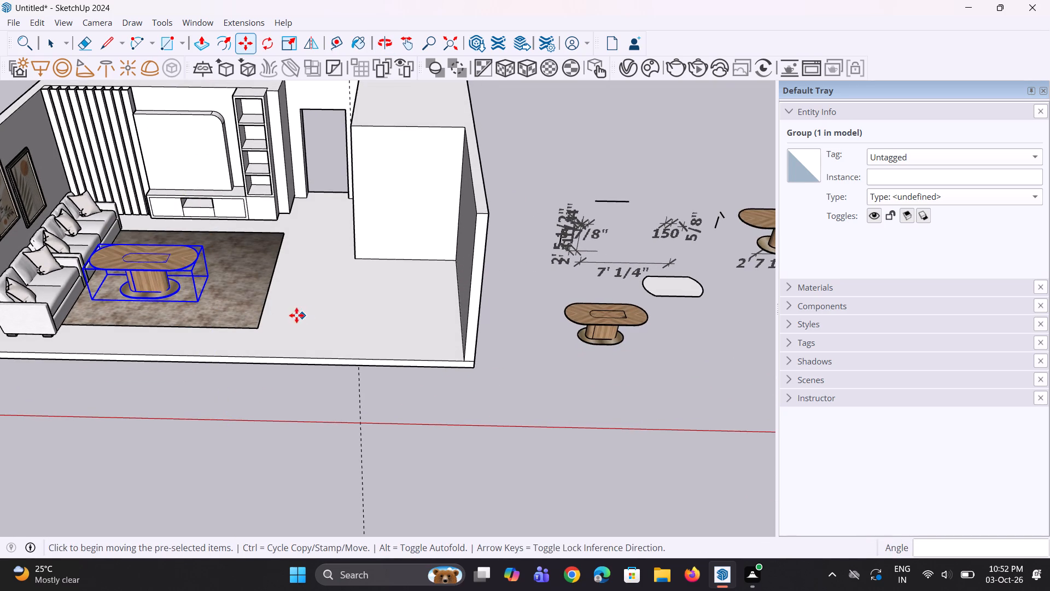
pyautogui.click(267, 50)
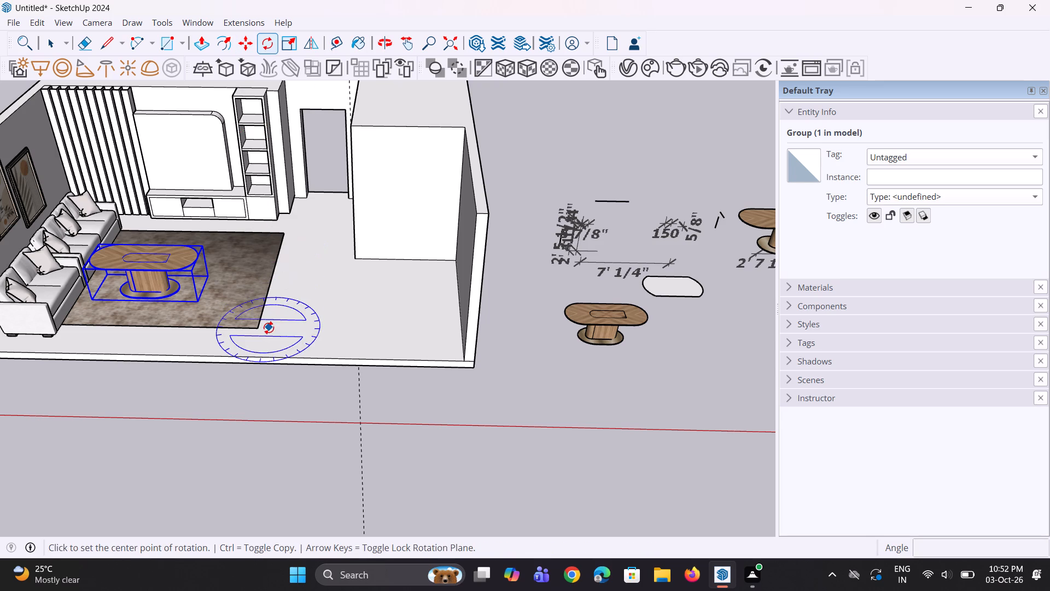
pyautogui.click(269, 328)
pyautogui.click(357, 334)
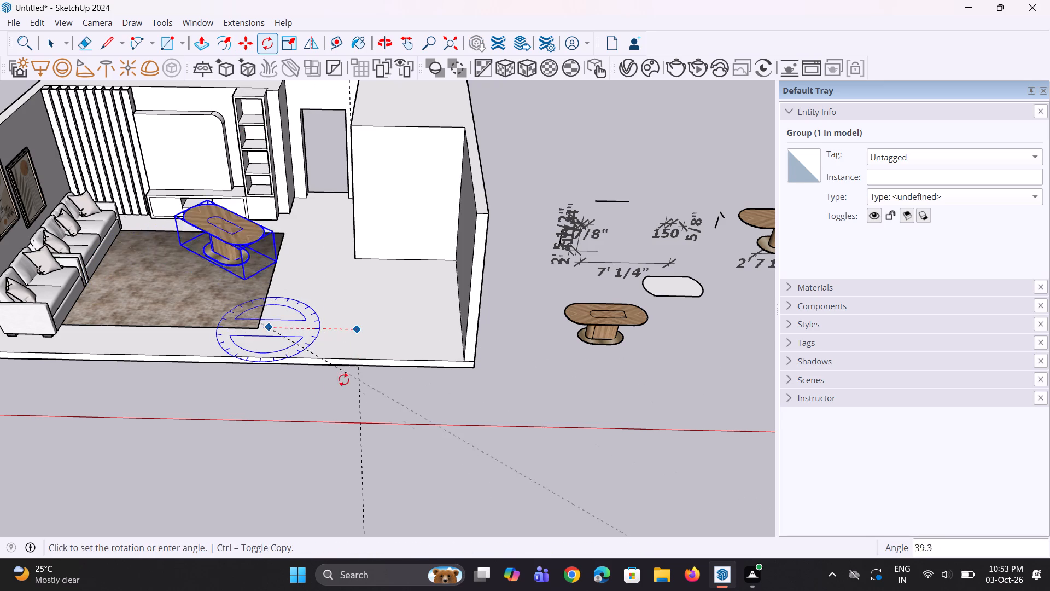
pyautogui.click(253, 392)
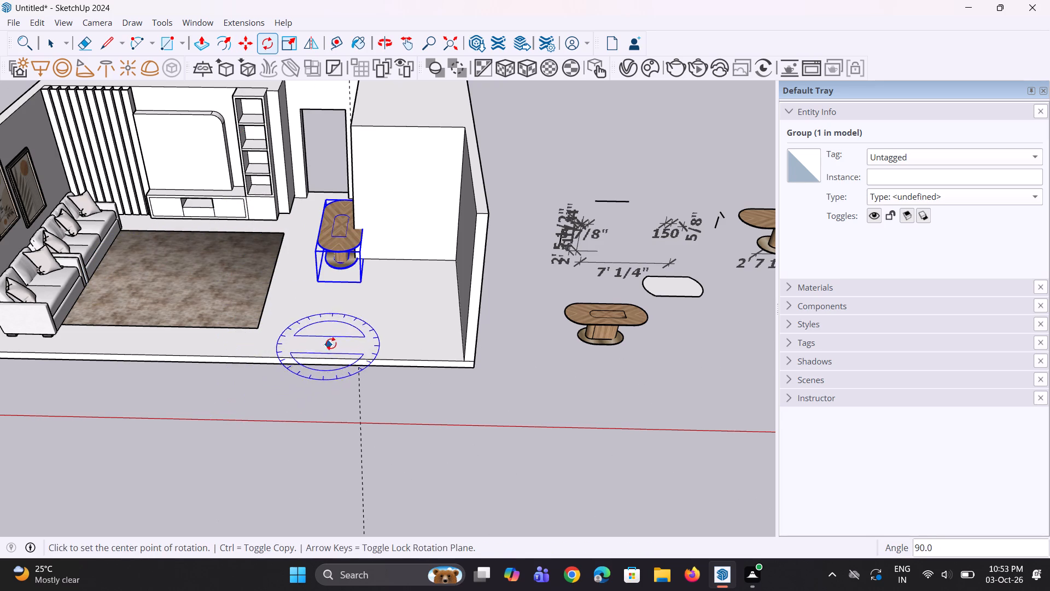
# Move the rotated table group about 13' 2 3/8" back onto the rug in front of the white sofas.
pyautogui.press('m')
pyautogui.click(361, 283)
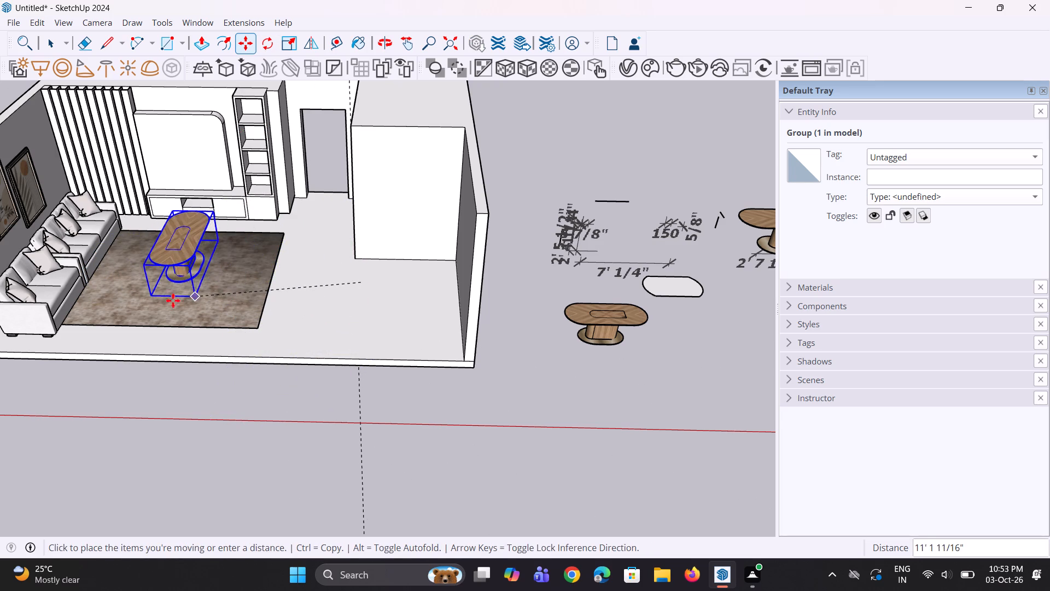
pyautogui.click(161, 311)
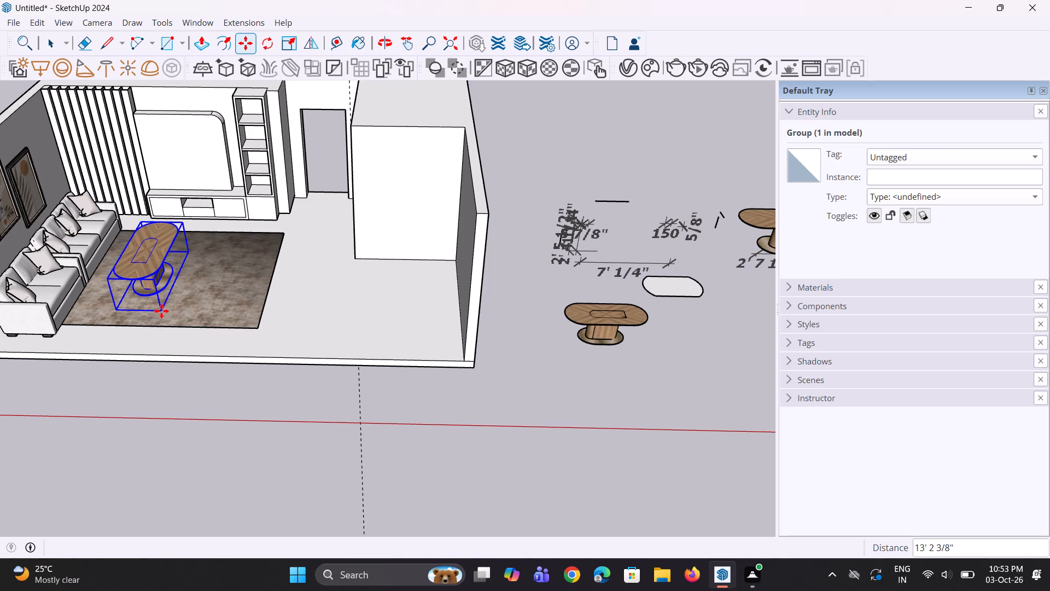
pyautogui.moveTo(169, 312); pyautogui.dragTo(190, 275, button='middle')
pyautogui.press('space')
pyautogui.press('space')
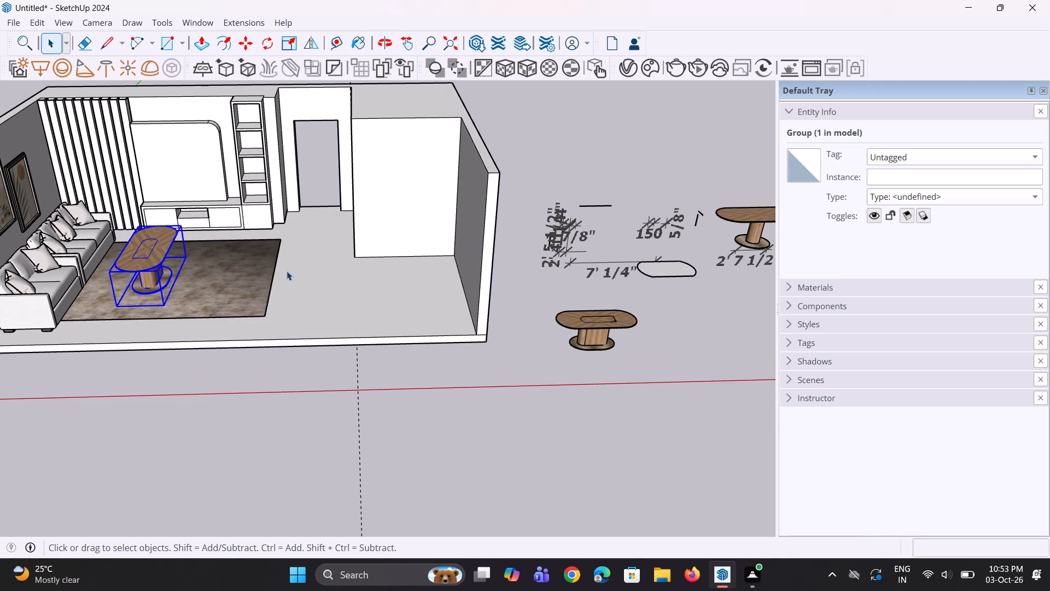
# Widen the table group along the green scale direction by a factor of about 1.4 and clear the selection.
pyautogui.press('s')
pyautogui.scroll(2, 213, 265)
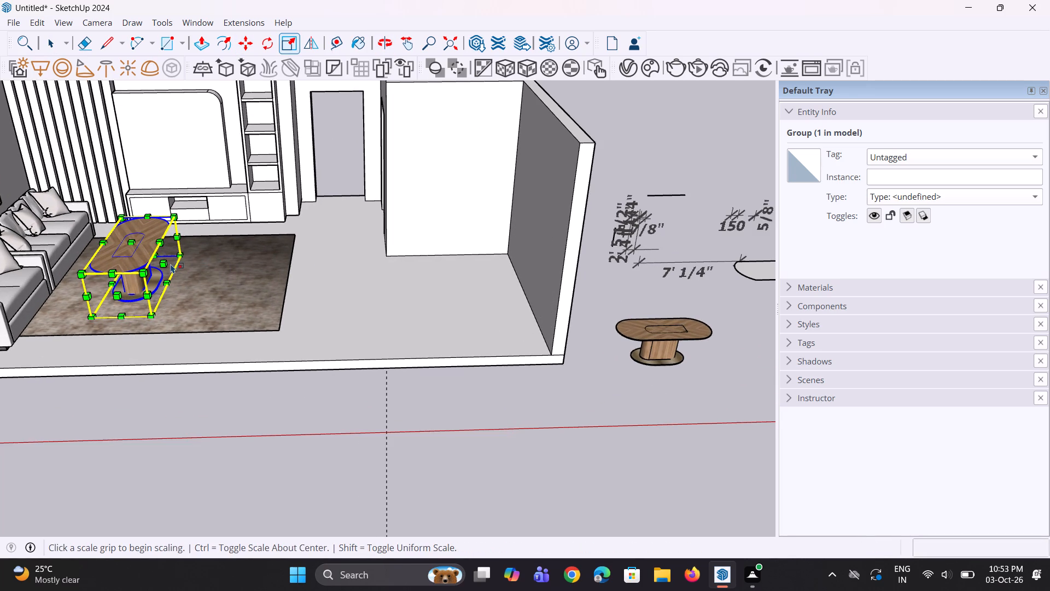
pyautogui.click(168, 263)
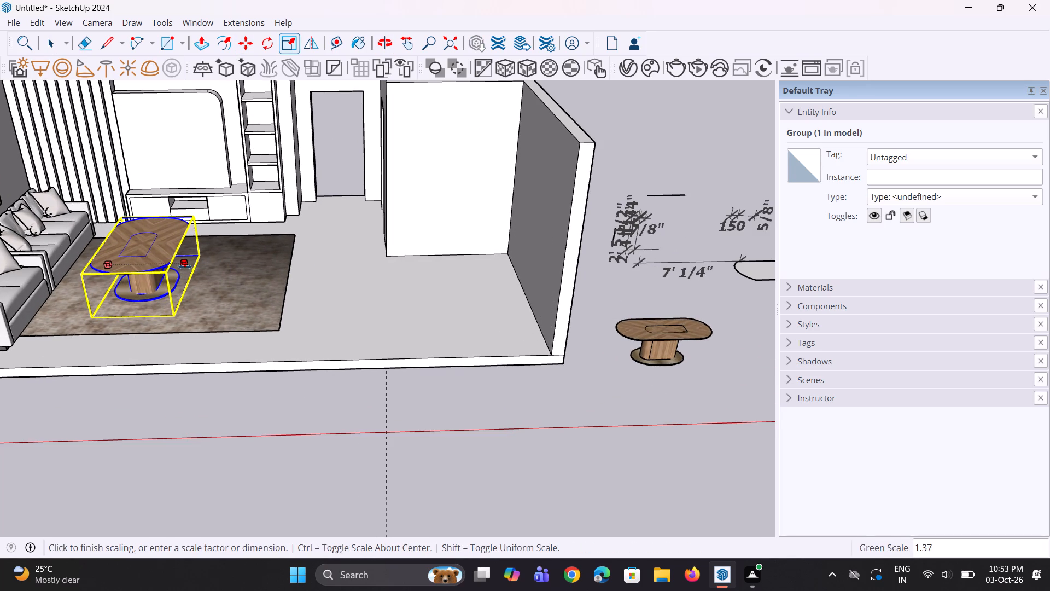
pyautogui.click(188, 268)
pyautogui.scroll(-2, 202, 285)
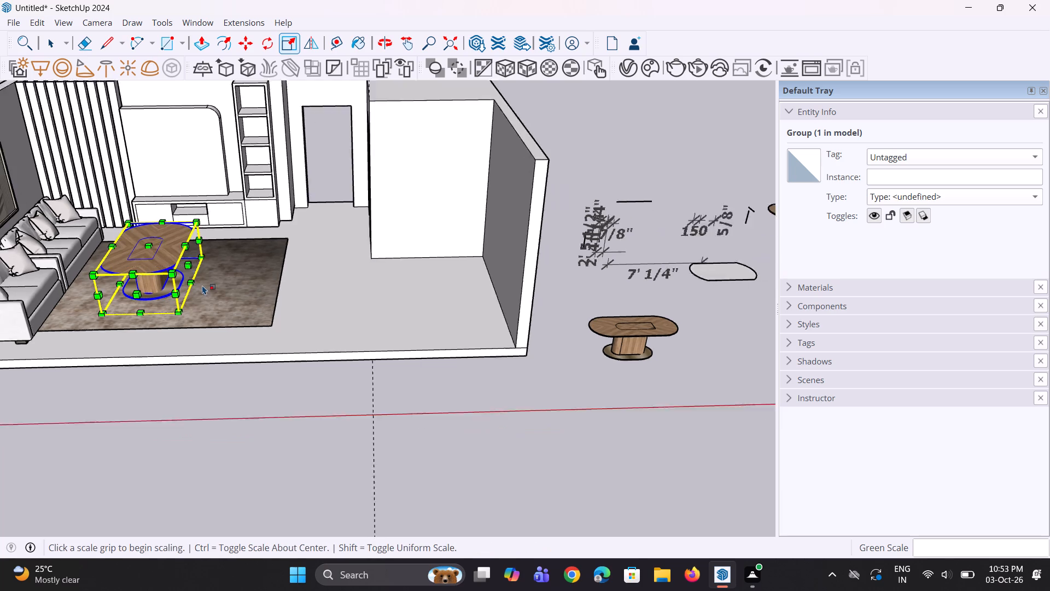
pyautogui.scroll(-2, 202, 285)
pyautogui.moveTo(223, 276); pyautogui.dragTo(262, 268, button='middle')
pyautogui.press('space')
pyautogui.press('space')
pyautogui.moveTo(691, 138); pyautogui.dragTo(686, 138)
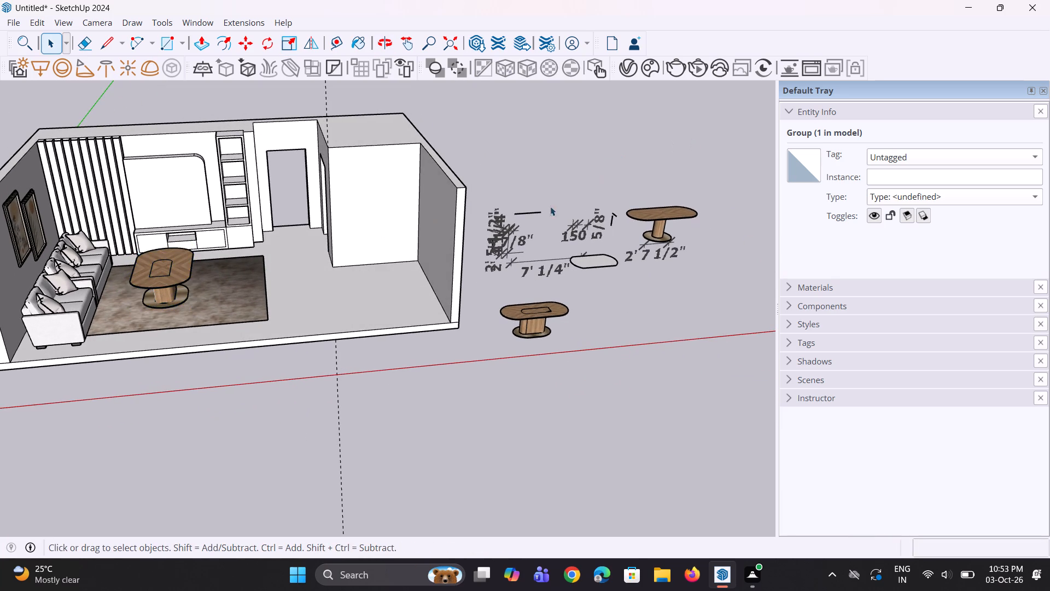
# Delete all the leftover table parts, dimensions and outlines lying outside the room beyond its end wall.
pyautogui.scroll(-5, 503, 219)
pyautogui.moveTo(494, 225); pyautogui.dragTo(448, 247, button='middle')
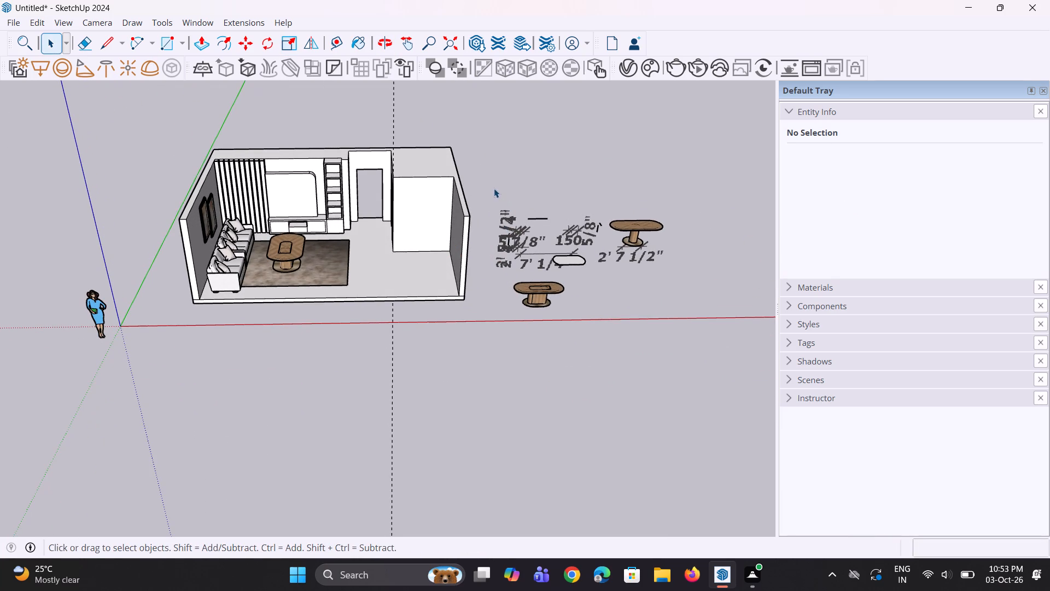
pyautogui.moveTo(488, 187); pyautogui.dragTo(716, 316)
pyautogui.press('Delete')
pyautogui.scroll(-5, 555, 288)
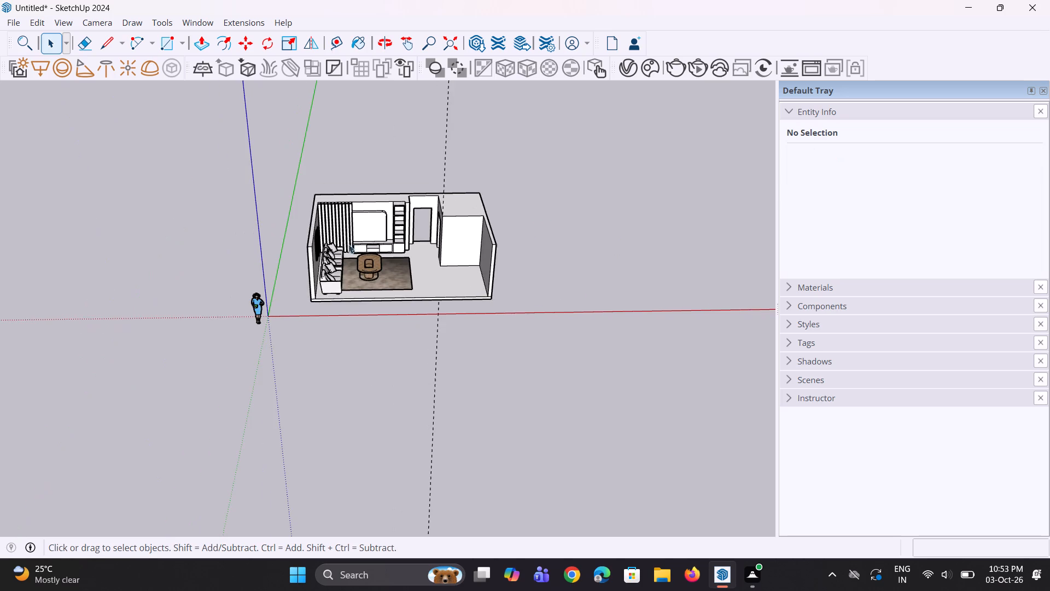
pyautogui.scroll(5, 320, 244)
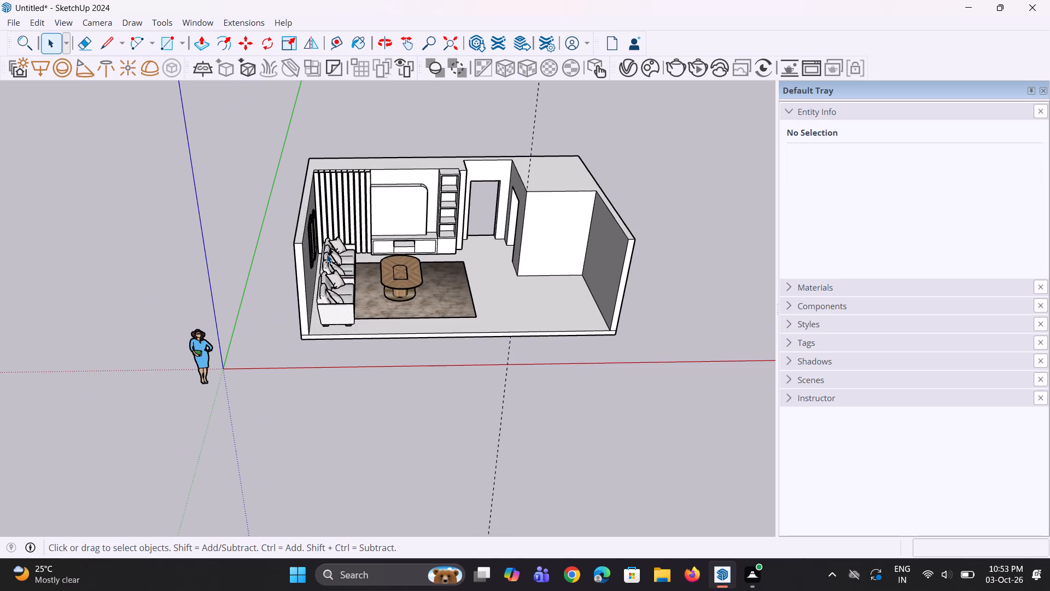
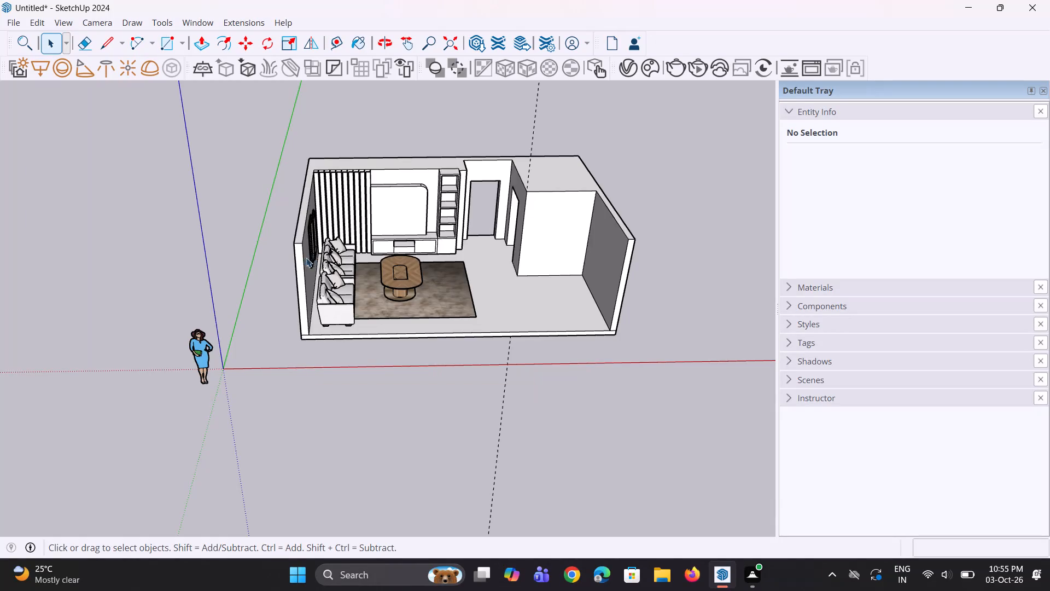
# Scale the table group on the rug down uniformly about its centre by a factor of about 0.79 and clear the selection.
pyautogui.scroll(-2, 429, 293)
pyautogui.moveTo(420, 293); pyautogui.dragTo(340, 276, button='middle')
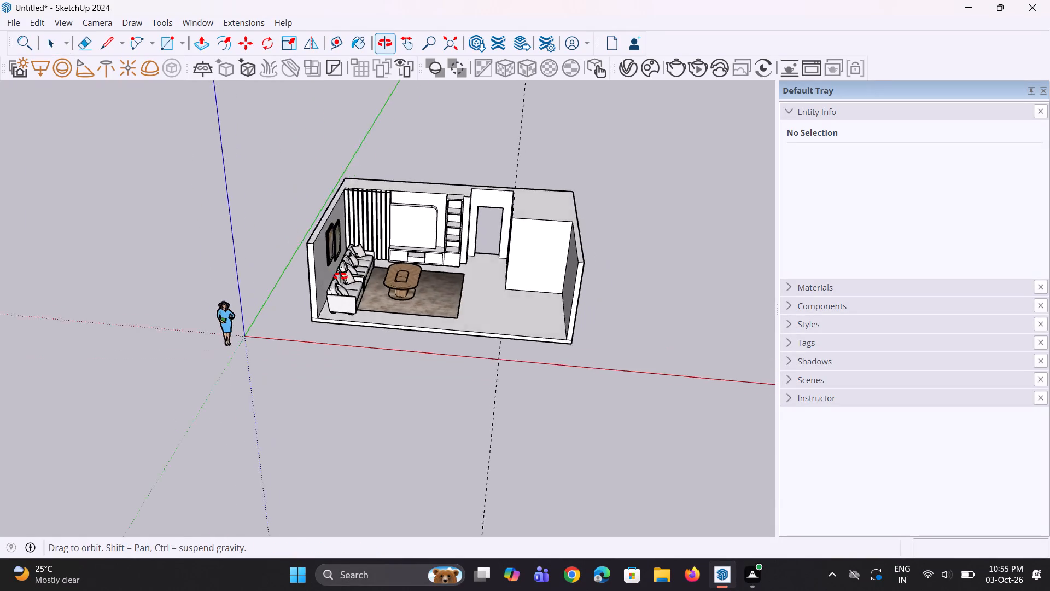
pyautogui.moveTo(340, 276); pyautogui.dragTo(334, 274, button='middle')
pyautogui.scroll(6, 354, 274)
pyautogui.click(432, 291)
pyautogui.scroll(2, 440, 283)
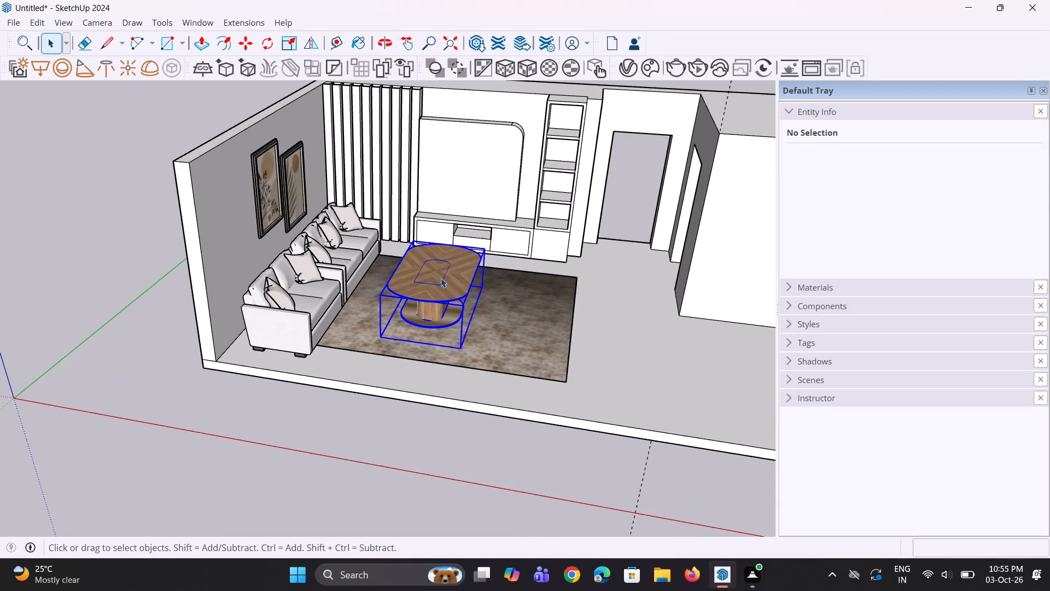
pyautogui.press('s')
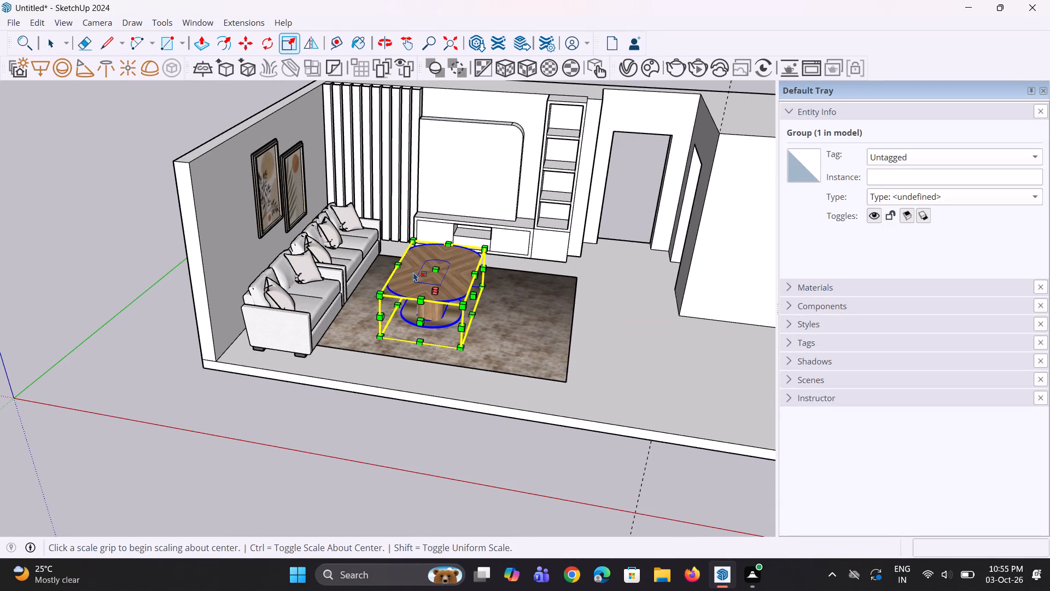
pyautogui.click(383, 295)
pyautogui.click(391, 287)
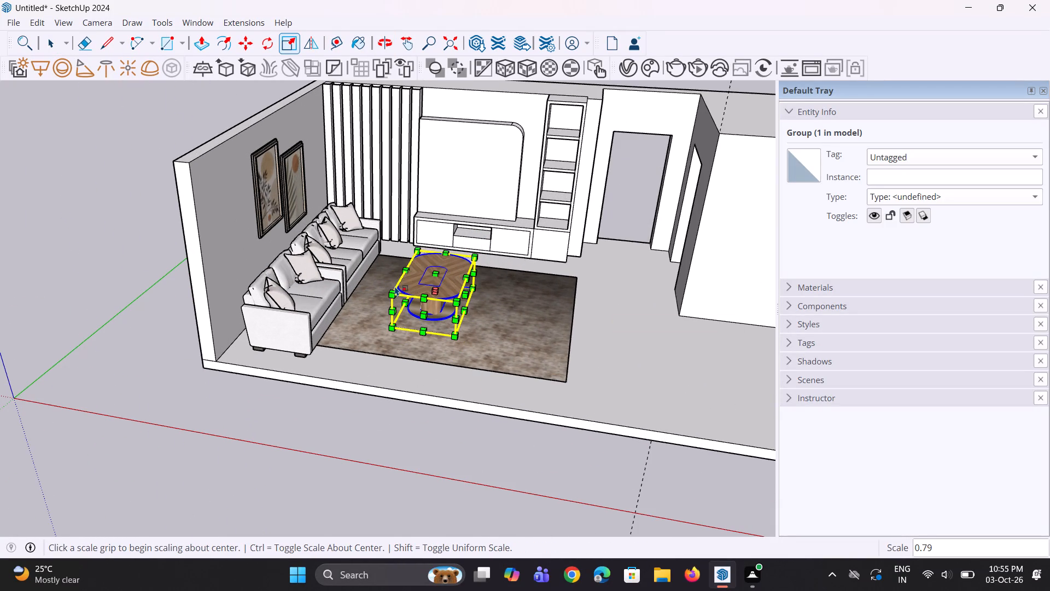
pyautogui.scroll(-3, 395, 286)
pyautogui.click(692, 113)
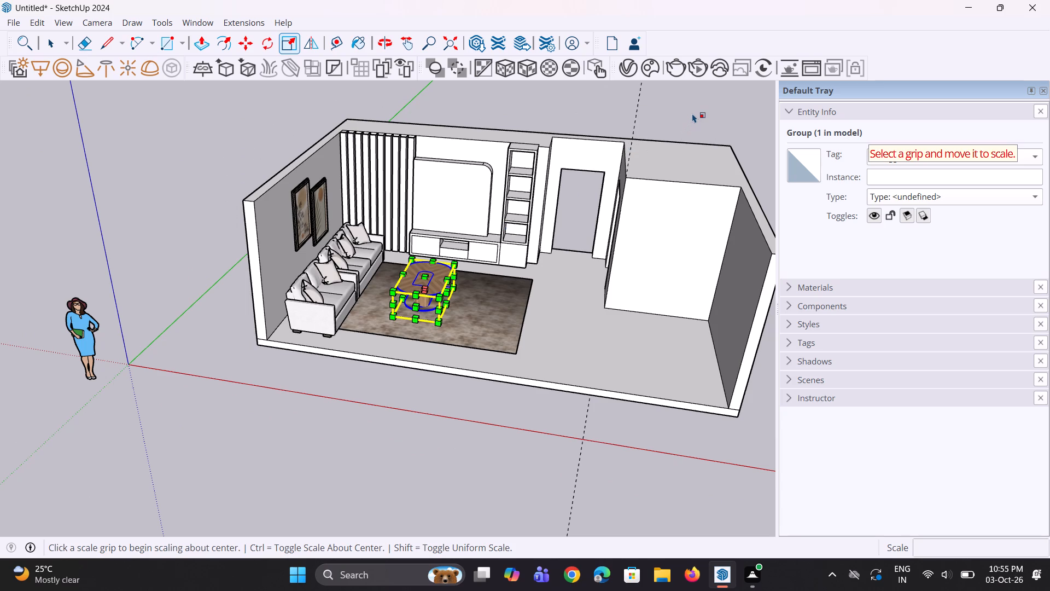
pyautogui.press('space')
pyautogui.click(692, 113)
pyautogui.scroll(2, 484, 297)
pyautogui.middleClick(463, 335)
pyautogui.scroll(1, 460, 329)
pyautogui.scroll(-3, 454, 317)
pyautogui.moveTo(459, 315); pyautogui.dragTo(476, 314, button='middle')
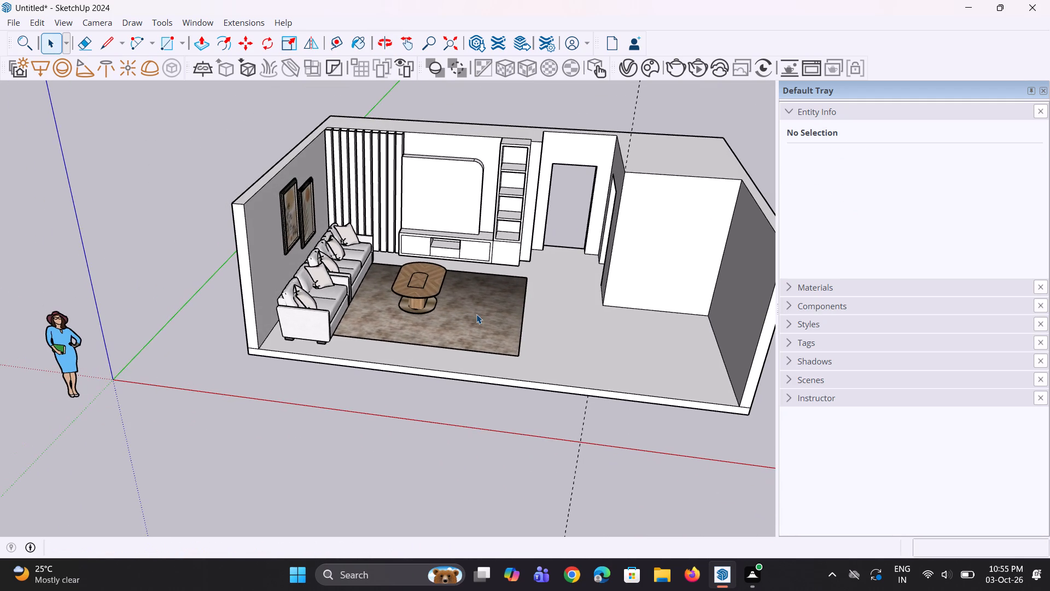
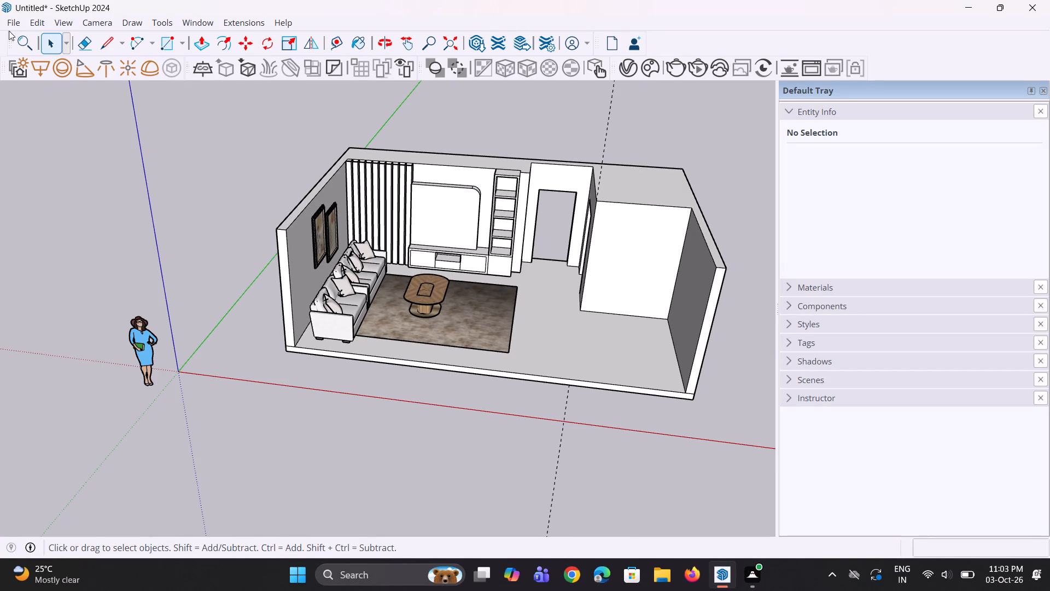
# Import the door2 model and place it at the lower corner of the back-wall door opening beside the shelving.
pyautogui.click(21, 24)
pyautogui.click(52, 220)
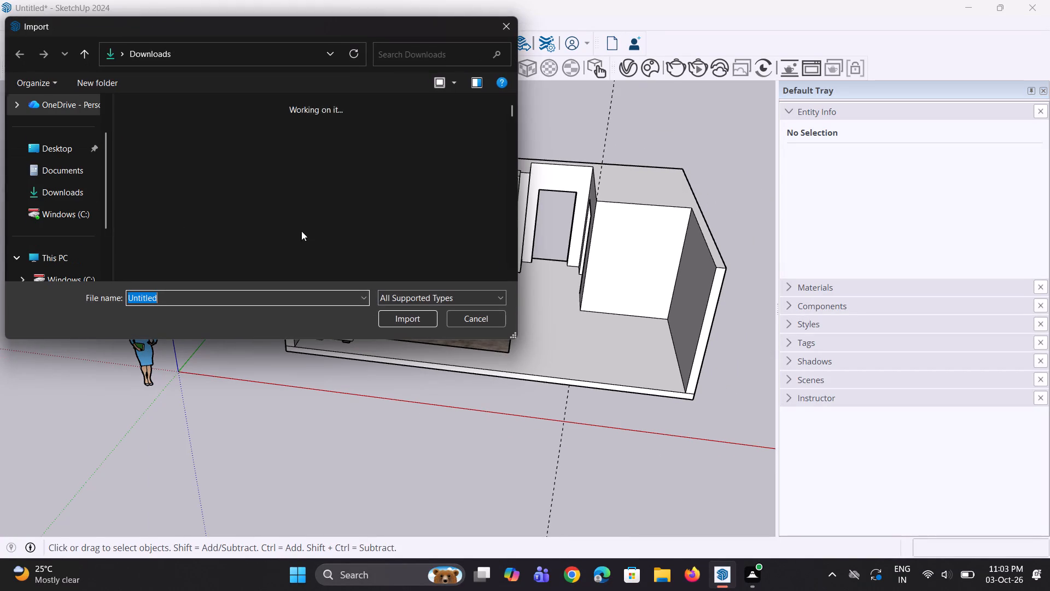
pyautogui.scroll(-4, 332, 214)
pyautogui.moveTo(512, 129); pyautogui.dragTo(520, 175)
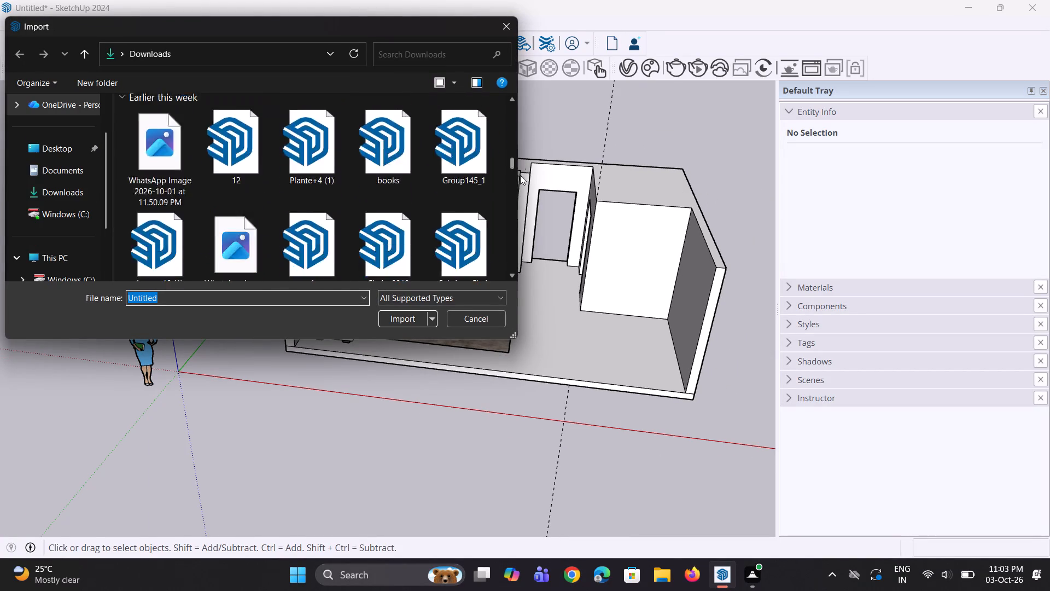
pyautogui.moveTo(520, 175); pyautogui.dragTo(525, 252)
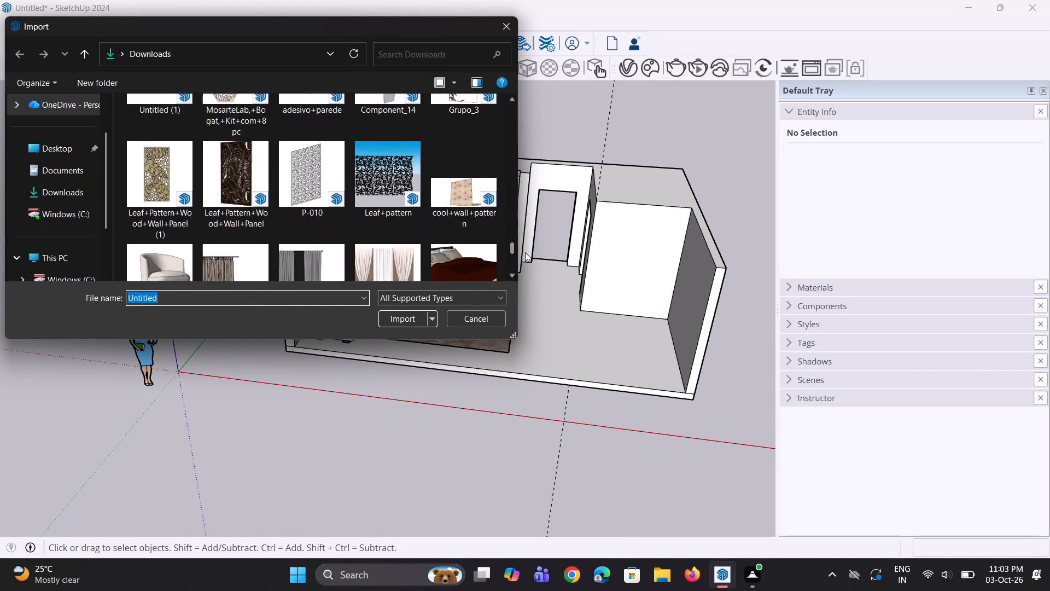
pyautogui.moveTo(525, 252); pyautogui.dragTo(520, 263)
pyautogui.click(481, 166)
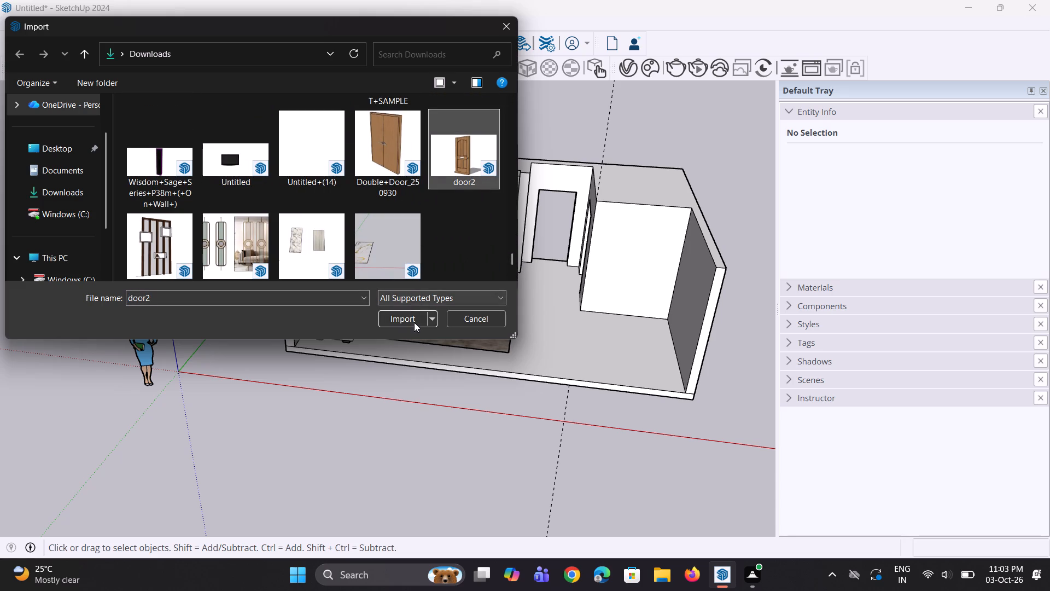
pyautogui.click(414, 322)
pyautogui.scroll(4, 530, 266)
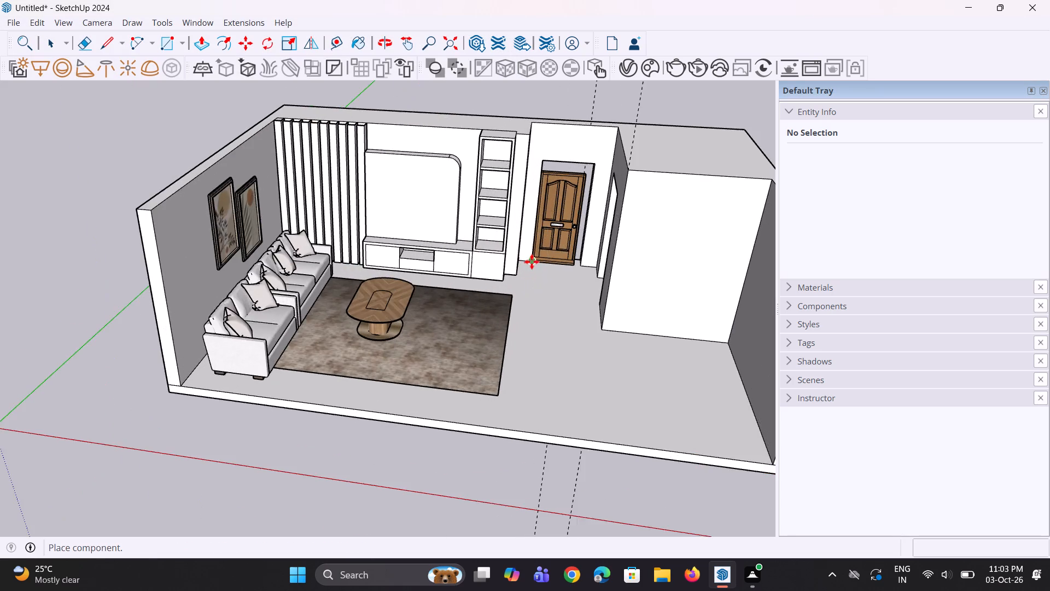
pyautogui.scroll(5, 532, 262)
pyautogui.click(539, 259)
# Fit the door to its opening by scaling it uniformly by about 1.09 and stretching its width by about 1.06.
pyautogui.scroll(-3, 555, 266)
pyautogui.moveTo(575, 254); pyautogui.dragTo(565, 261, button='middle')
pyautogui.scroll(6, 644, 124)
pyautogui.press('s')
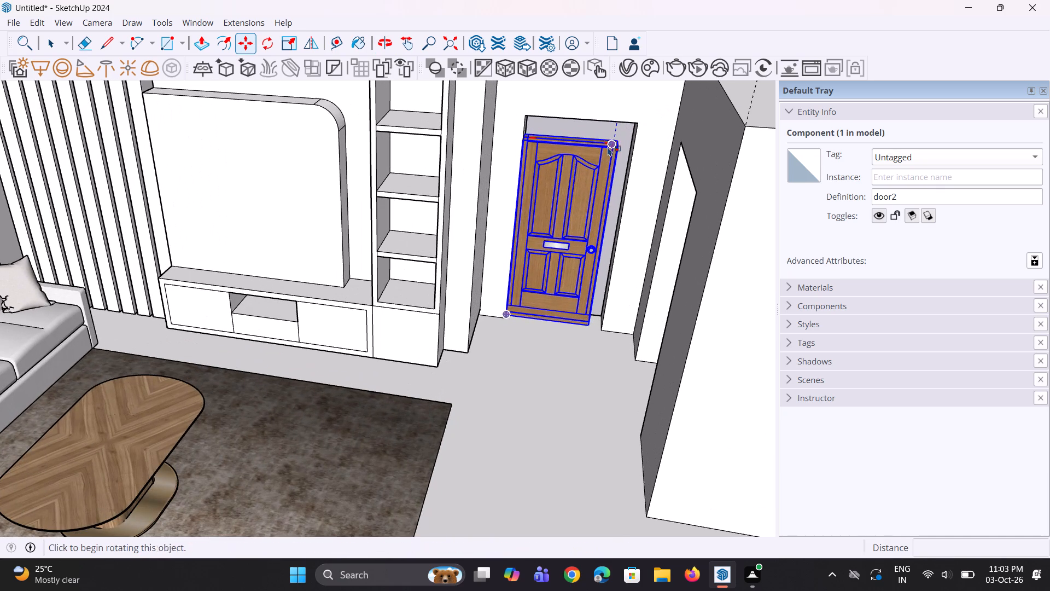
pyautogui.click(623, 136)
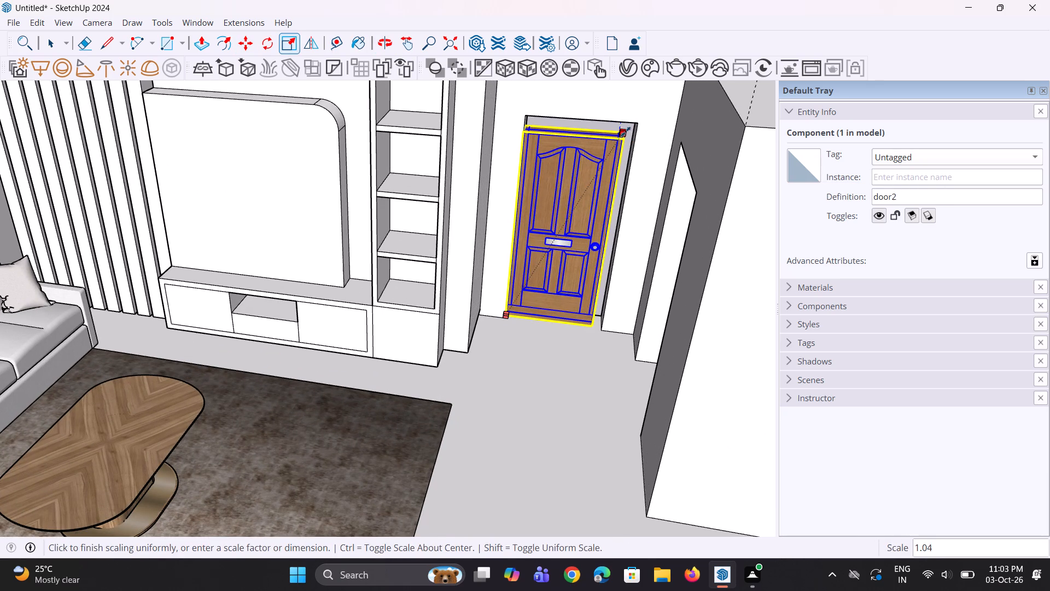
pyautogui.click(637, 126)
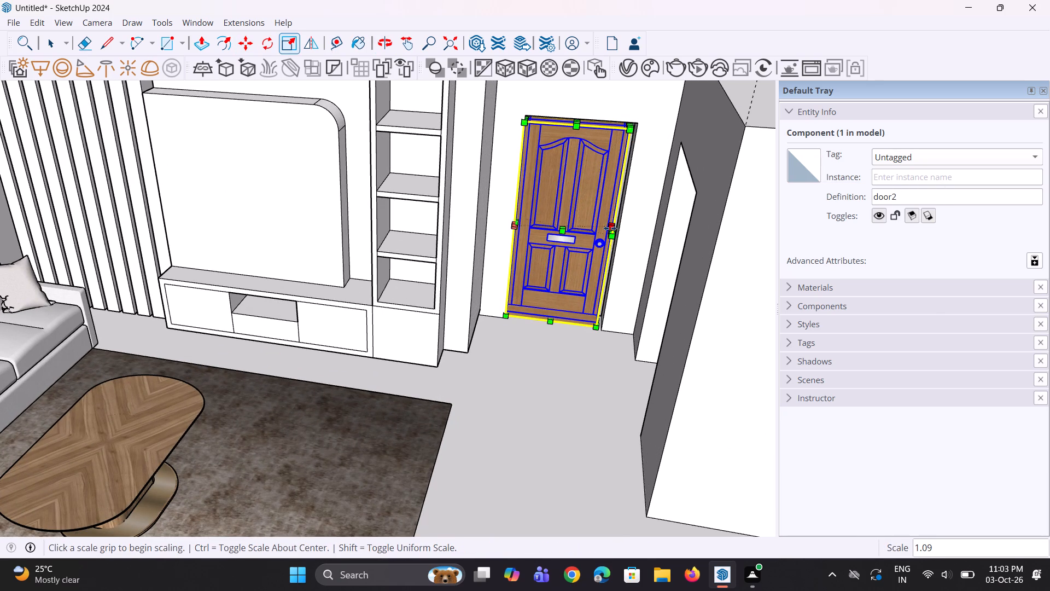
pyautogui.click(611, 231)
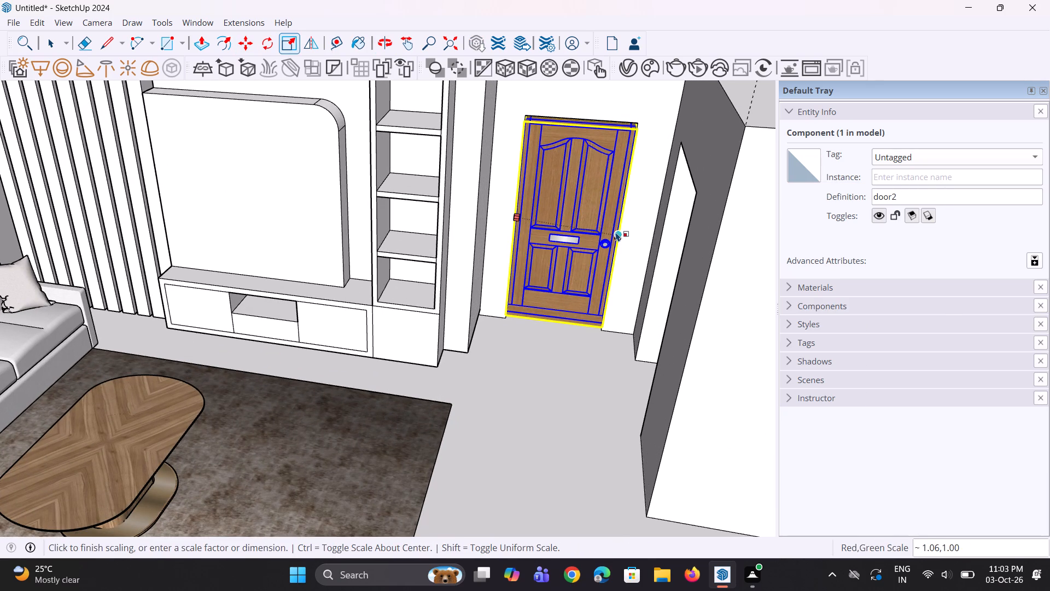
pyautogui.click(619, 233)
pyautogui.scroll(-5, 602, 242)
pyautogui.press('space')
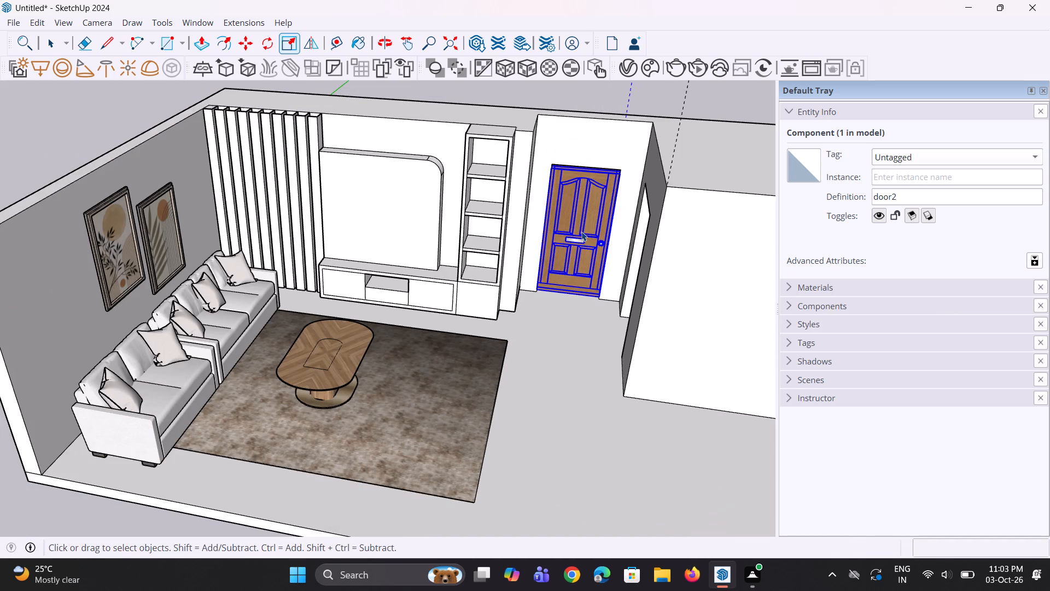
pyautogui.press('space')
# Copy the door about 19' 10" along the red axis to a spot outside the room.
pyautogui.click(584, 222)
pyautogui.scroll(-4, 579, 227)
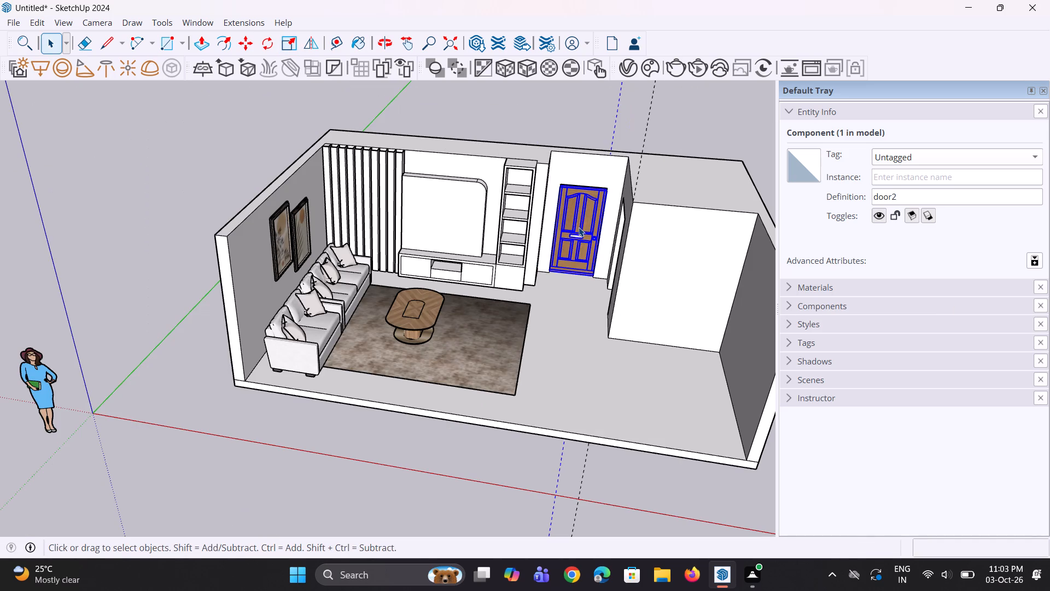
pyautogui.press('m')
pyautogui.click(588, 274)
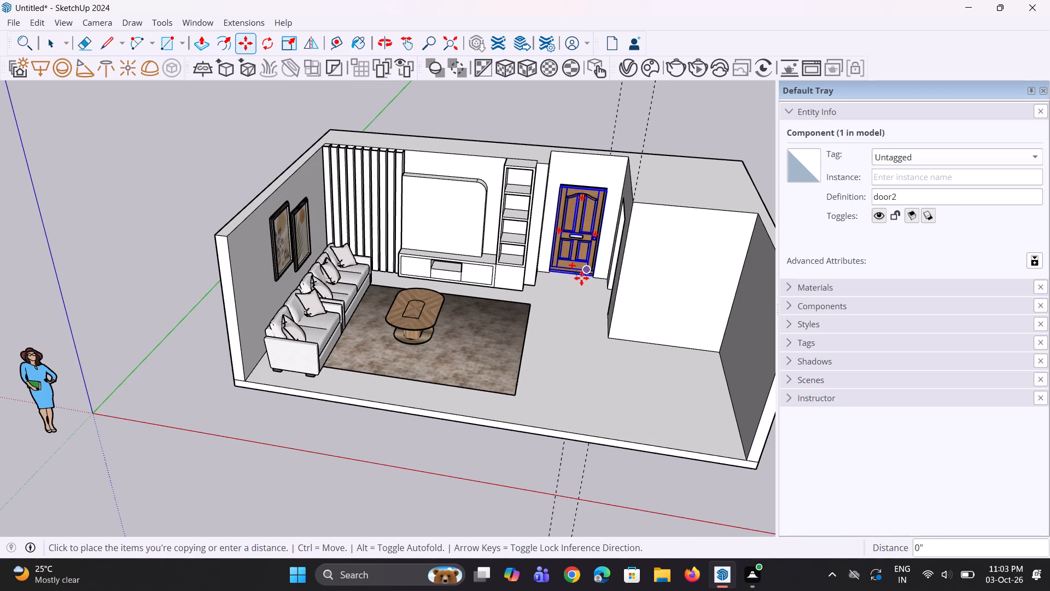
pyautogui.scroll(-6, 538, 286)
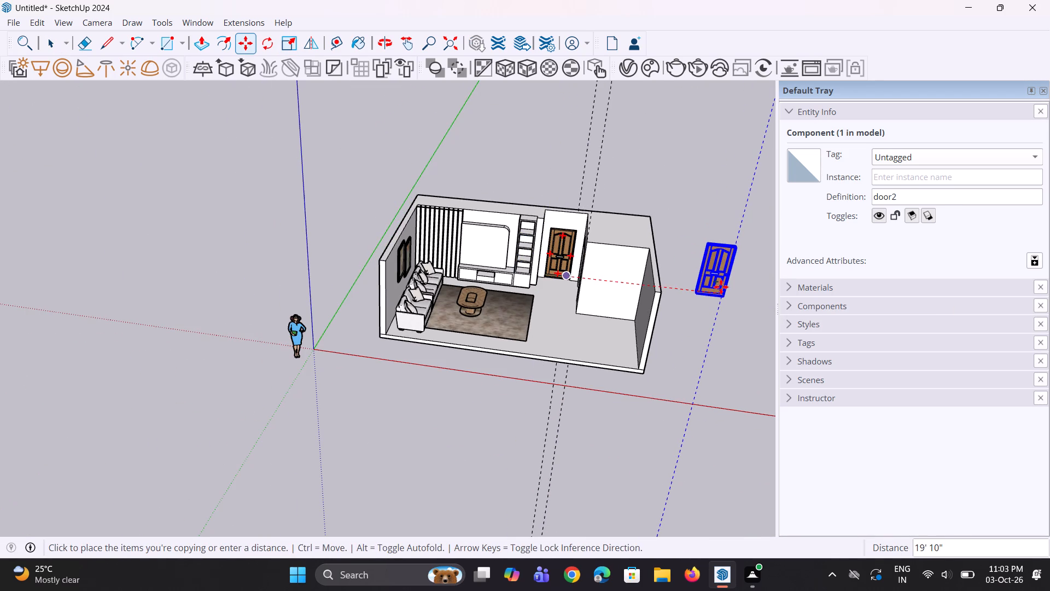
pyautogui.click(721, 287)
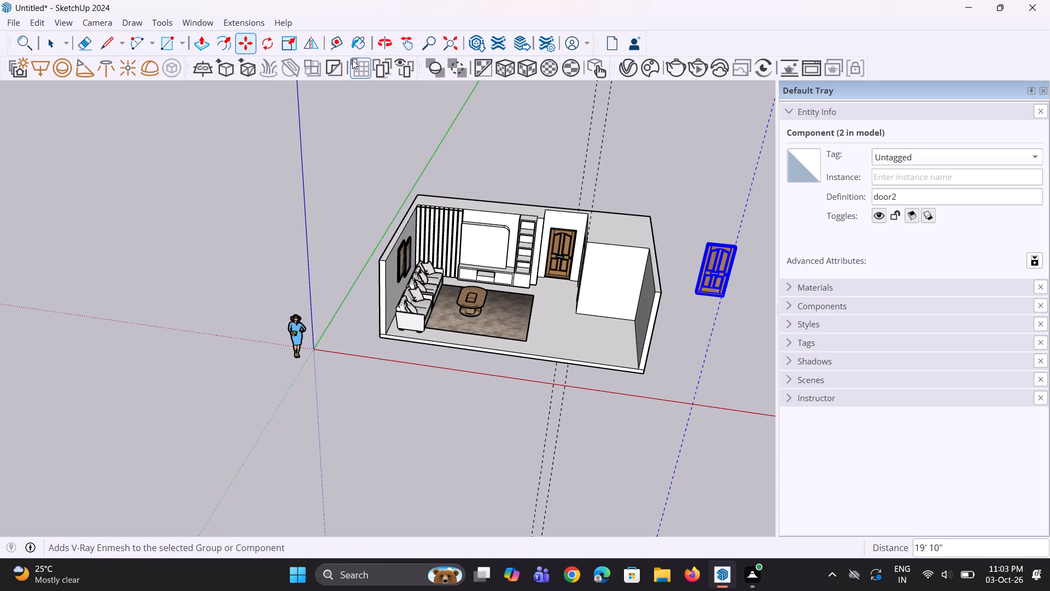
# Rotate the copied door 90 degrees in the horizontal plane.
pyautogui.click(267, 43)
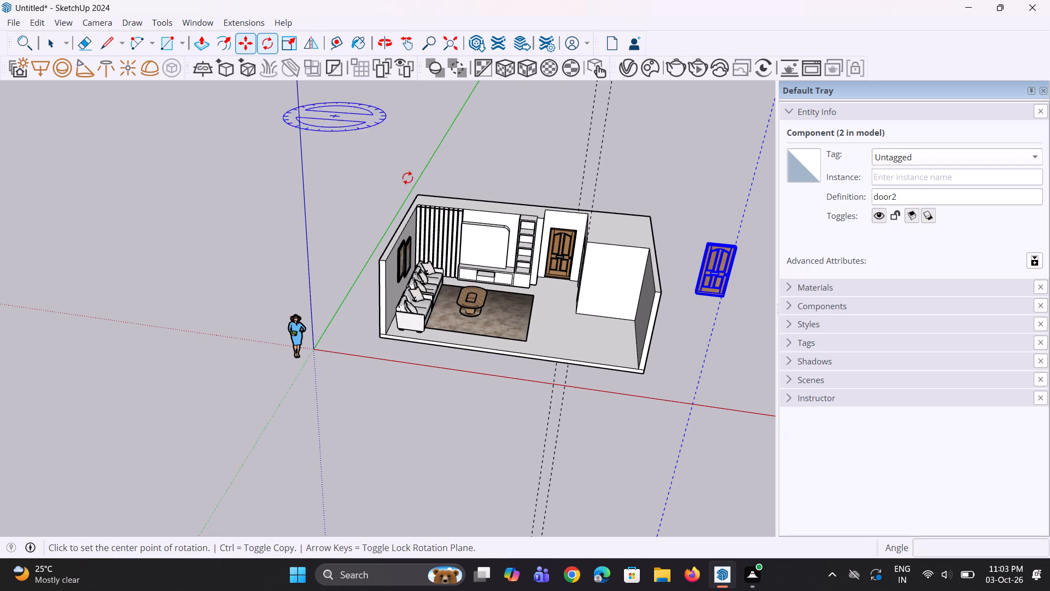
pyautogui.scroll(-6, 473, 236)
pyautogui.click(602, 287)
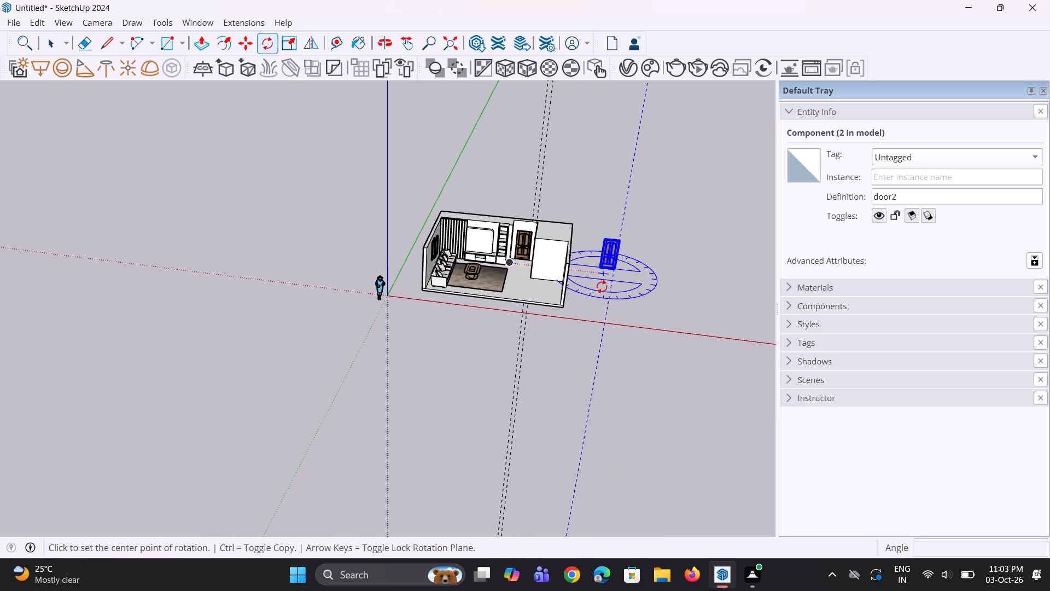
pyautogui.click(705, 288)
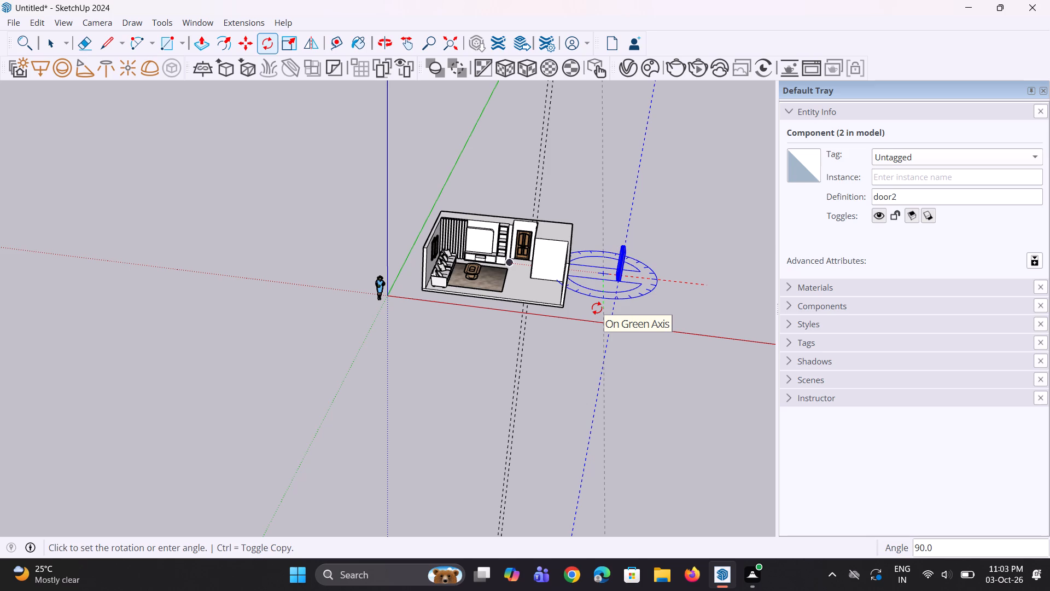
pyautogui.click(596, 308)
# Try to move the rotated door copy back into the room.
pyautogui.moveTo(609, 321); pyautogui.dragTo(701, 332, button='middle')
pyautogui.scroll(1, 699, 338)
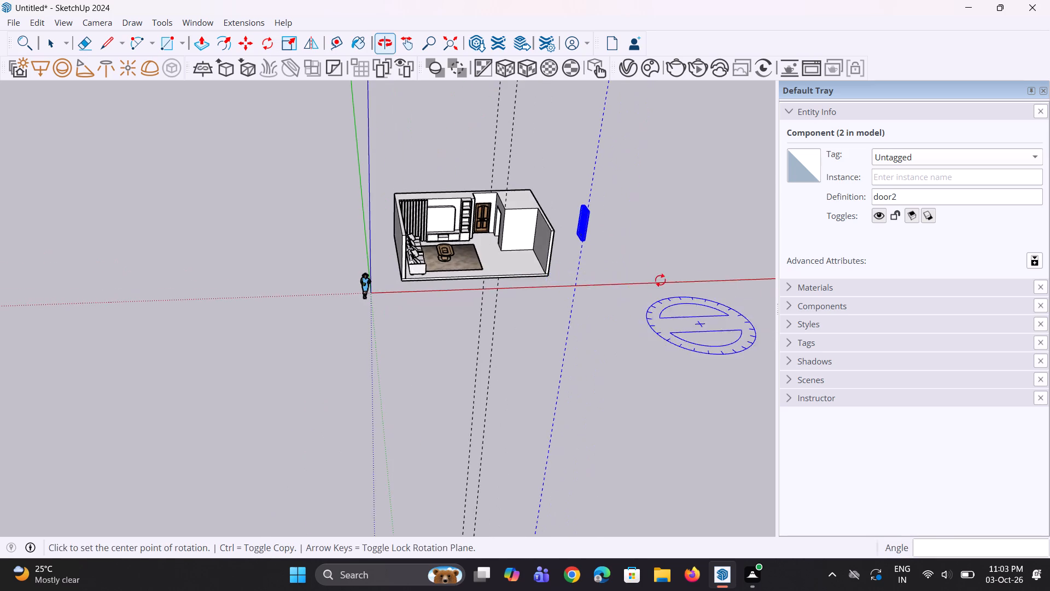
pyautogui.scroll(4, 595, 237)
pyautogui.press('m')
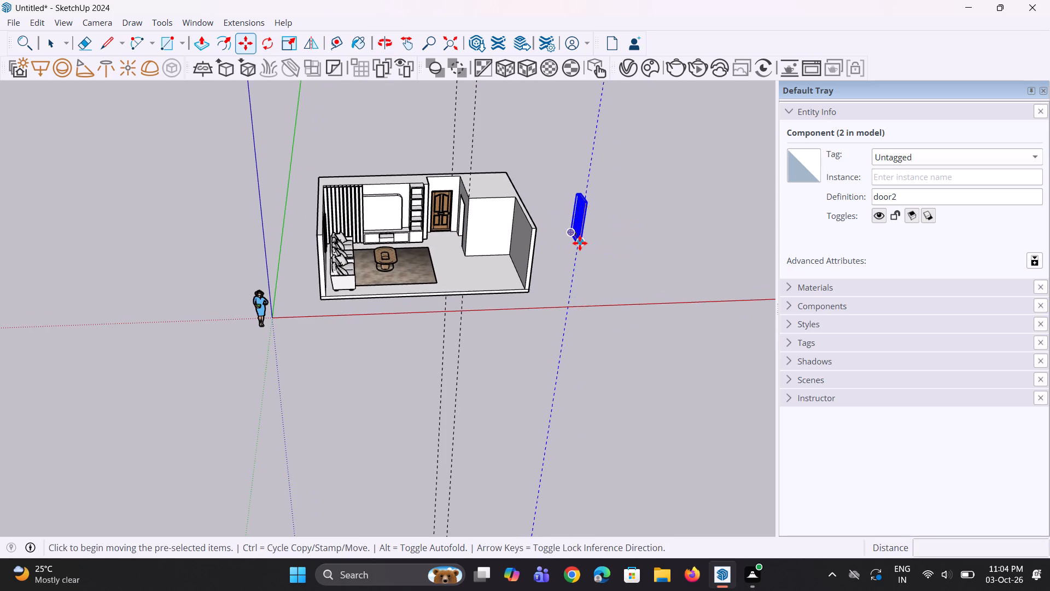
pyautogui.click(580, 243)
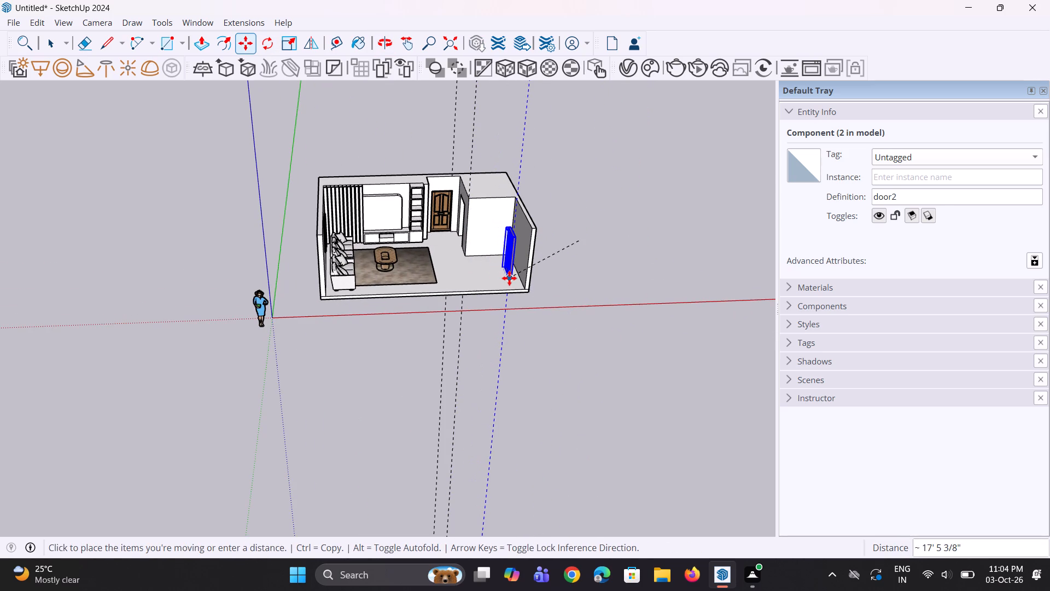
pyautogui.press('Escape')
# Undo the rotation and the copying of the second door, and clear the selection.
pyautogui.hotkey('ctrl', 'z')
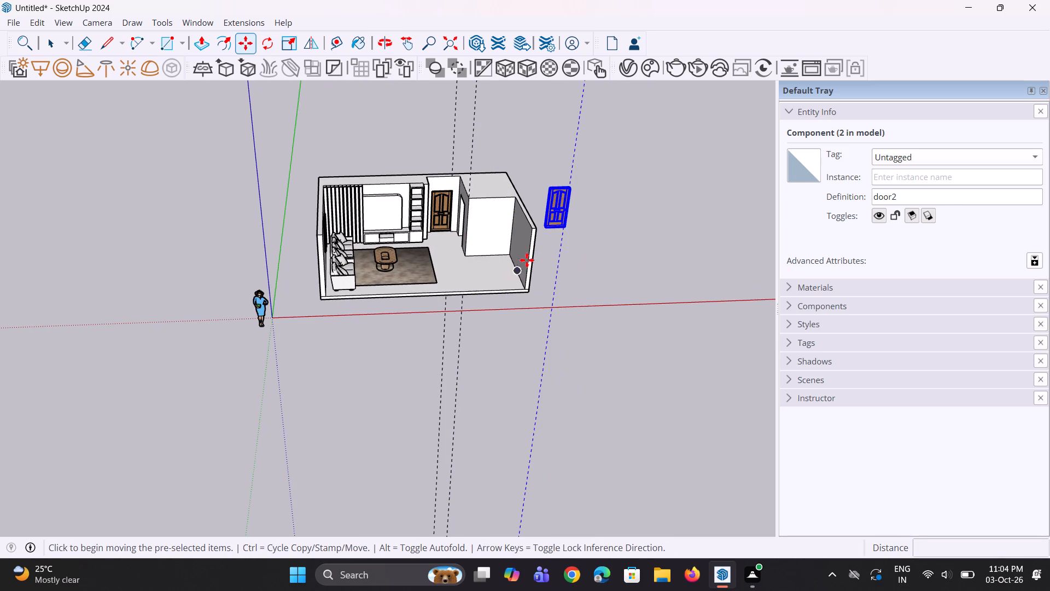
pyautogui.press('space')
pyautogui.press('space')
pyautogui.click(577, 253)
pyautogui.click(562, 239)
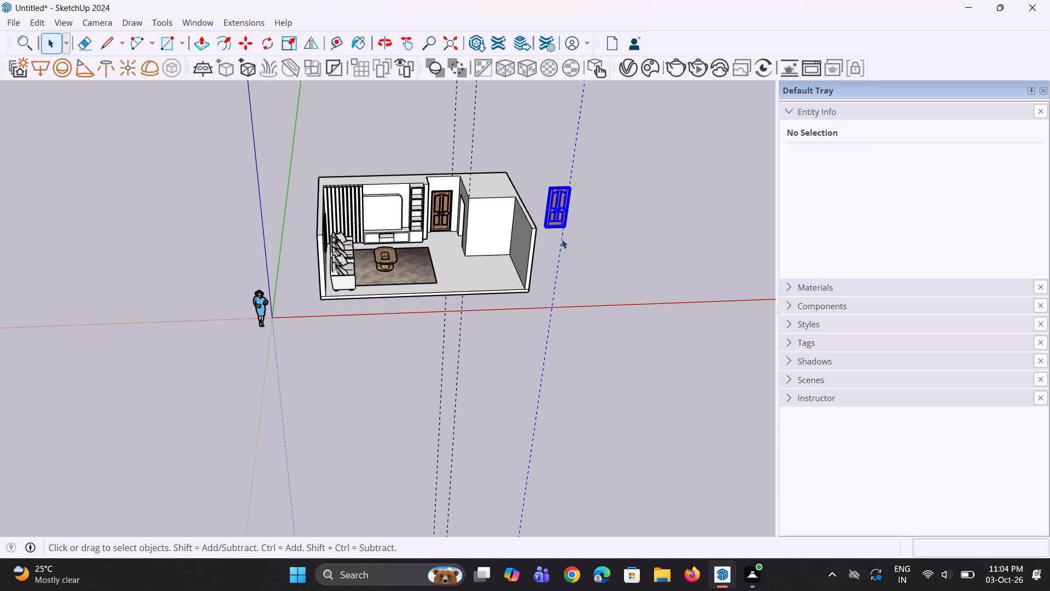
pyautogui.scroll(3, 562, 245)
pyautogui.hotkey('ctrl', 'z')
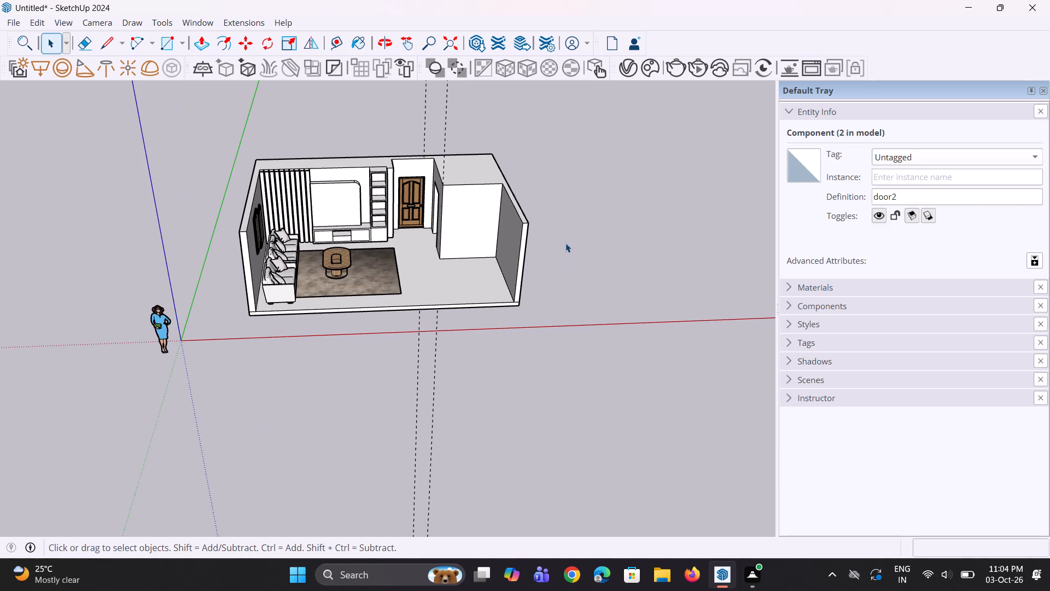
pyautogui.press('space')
# Delete all dashed guide lines in the model.
pyautogui.scroll(1, 420, 195)
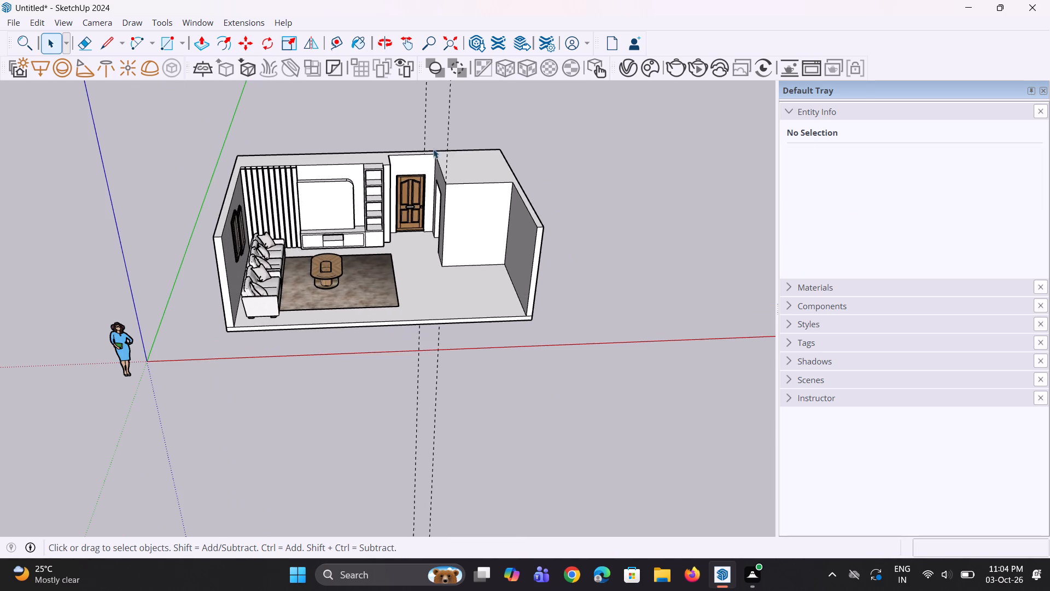
pyautogui.click(37, 21)
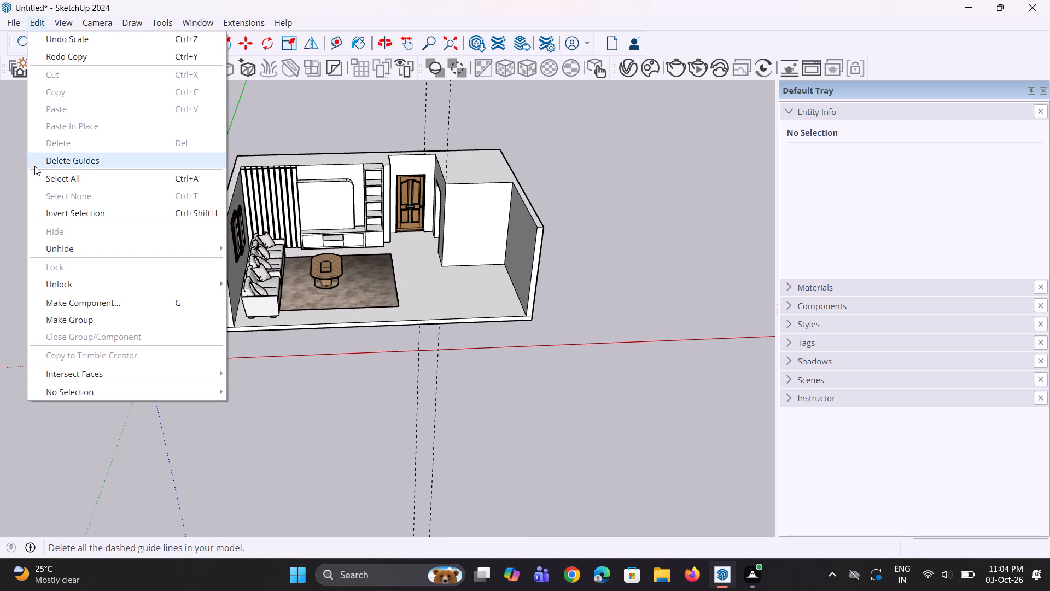
pyautogui.click(35, 167)
# Copy the back-wall door about 25' 4" along the red axis to a spot outside the room.
pyautogui.scroll(1, 394, 225)
pyautogui.click(412, 224)
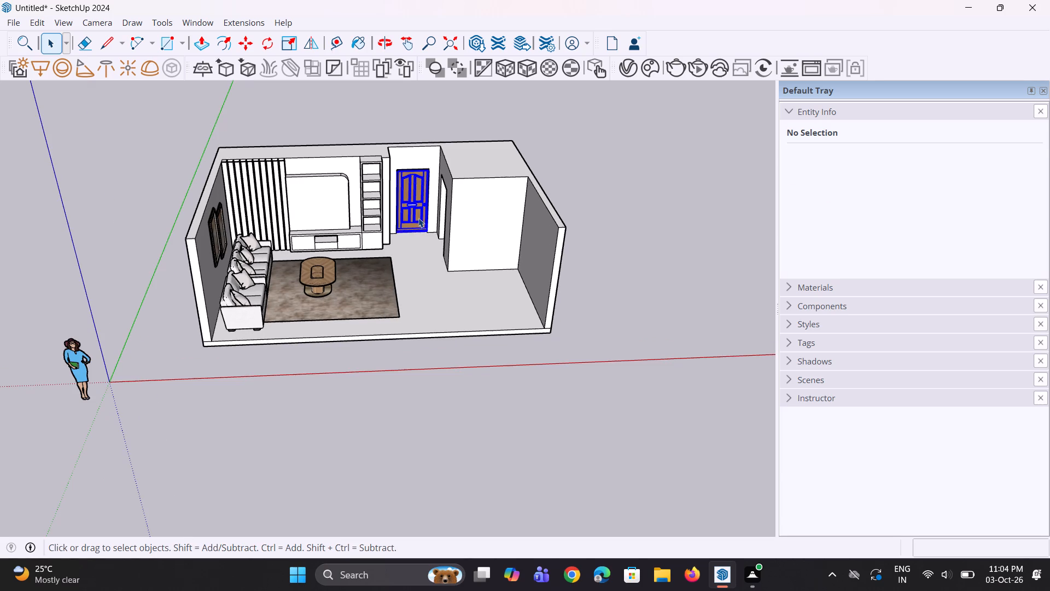
pyautogui.press('m')
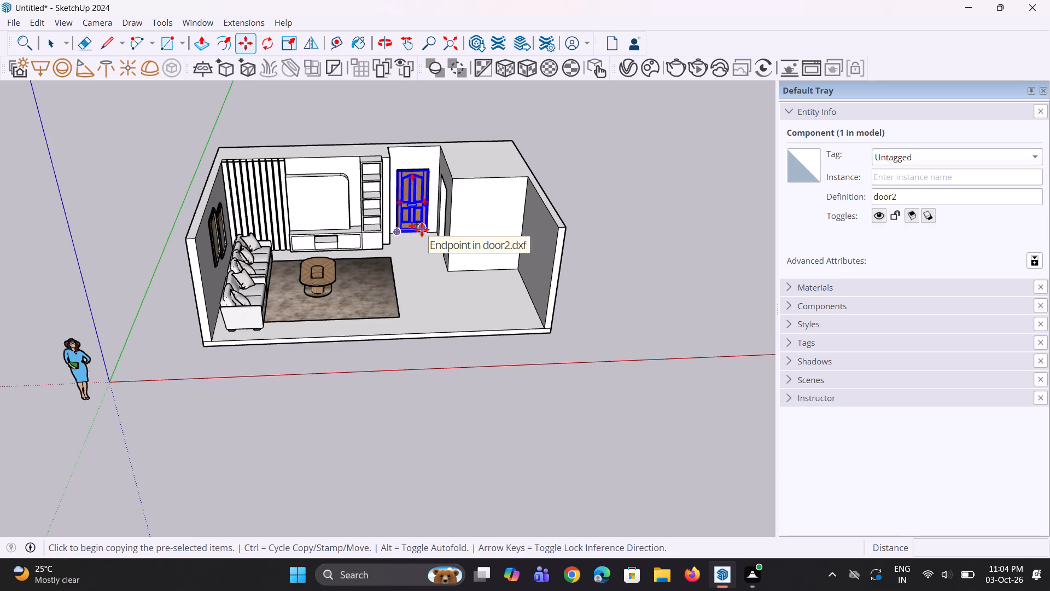
pyautogui.click(427, 230)
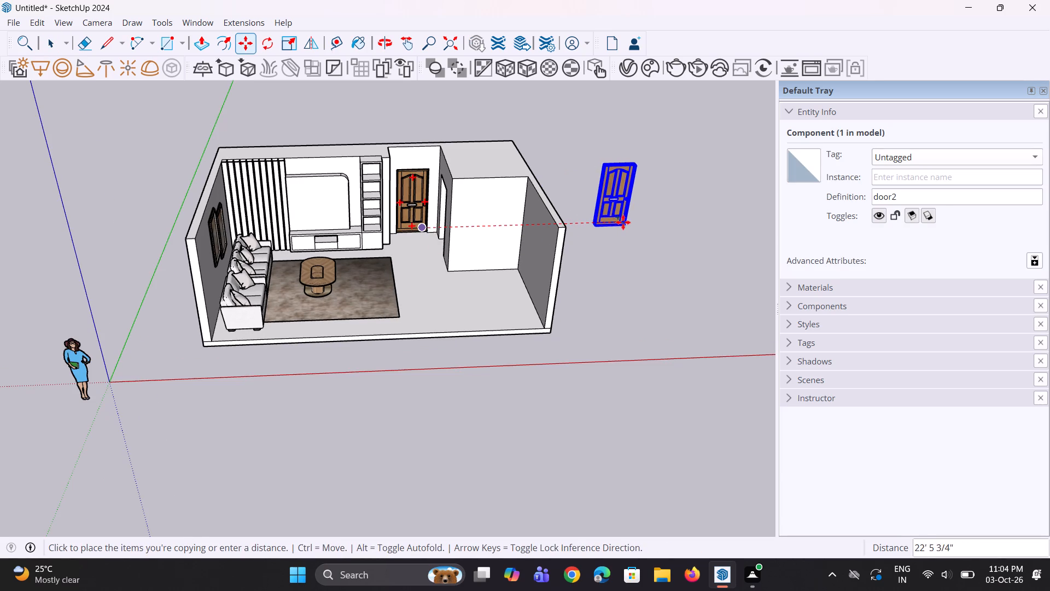
pyautogui.click(644, 222)
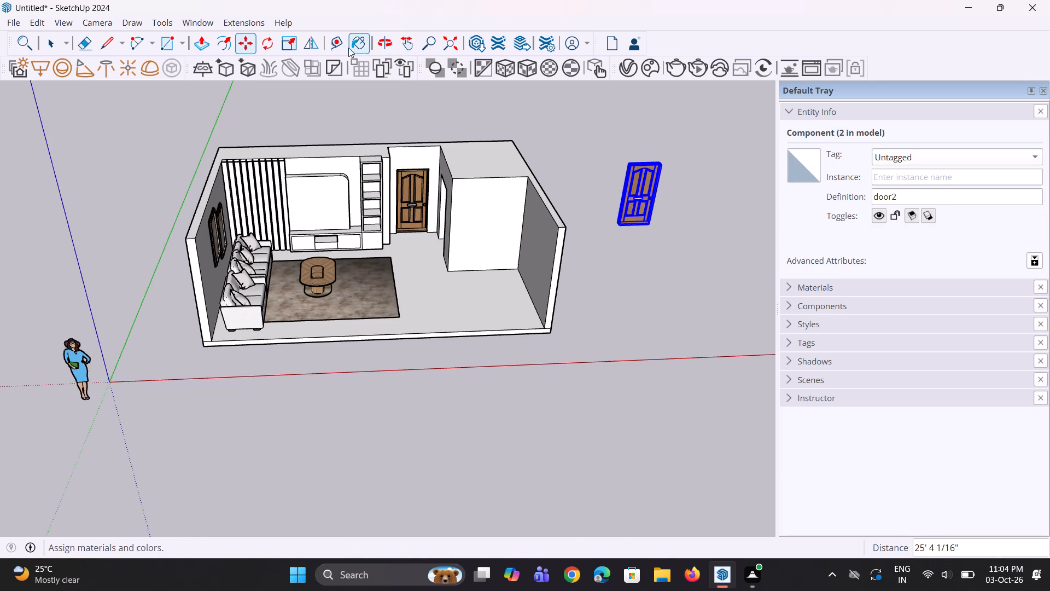
# Rotate the copied door 90 degrees in the horizontal plane.
pyautogui.click(265, 49)
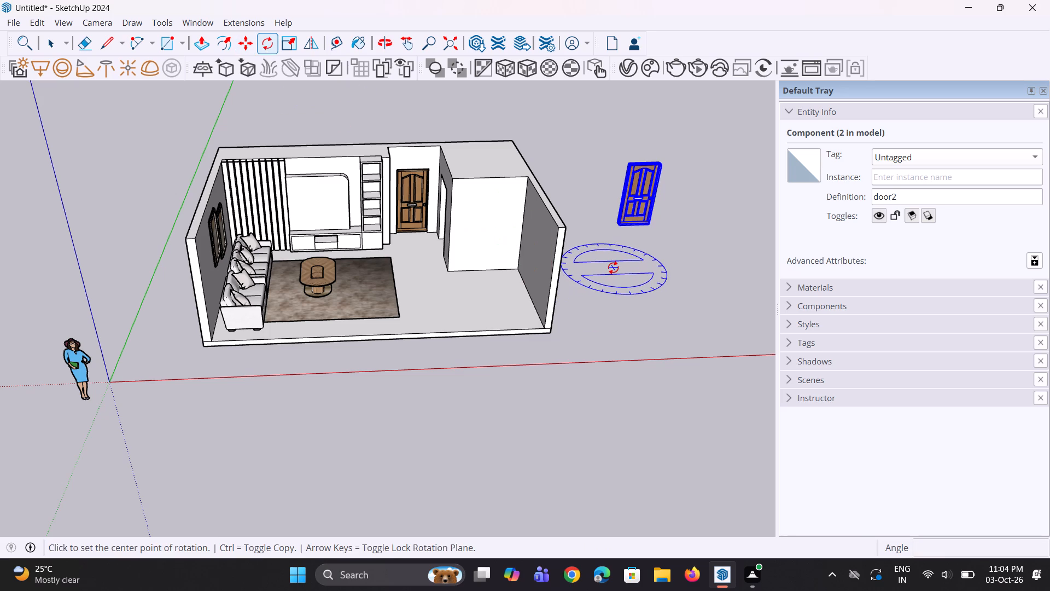
pyautogui.click(613, 268)
pyautogui.click(695, 262)
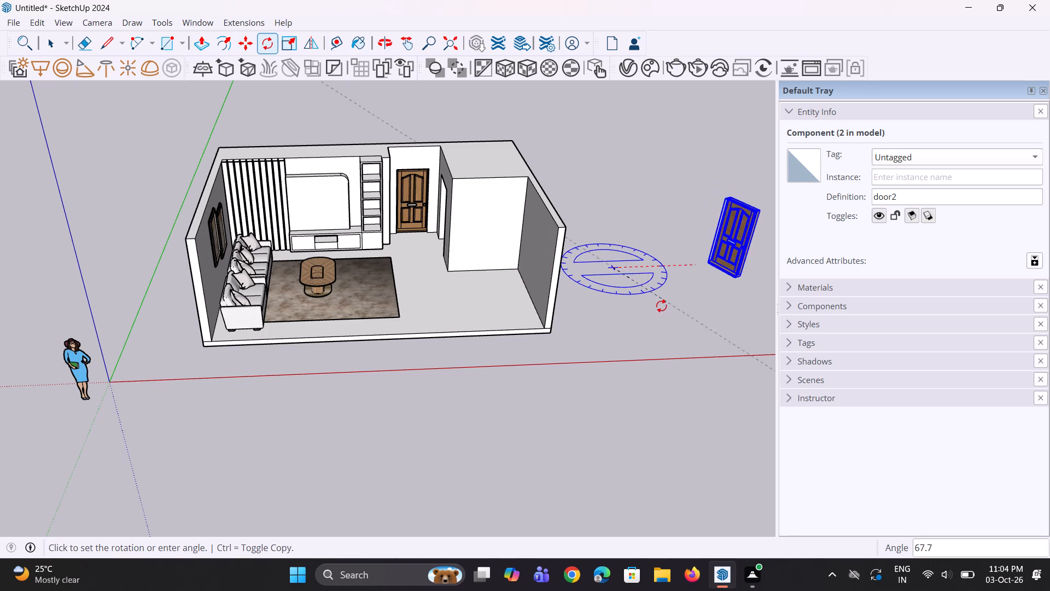
pyautogui.click(634, 312)
# Move the rotated door about 28' 9 5/8" into the room, to the opening in the side wall of the projecting block.
pyautogui.press('m')
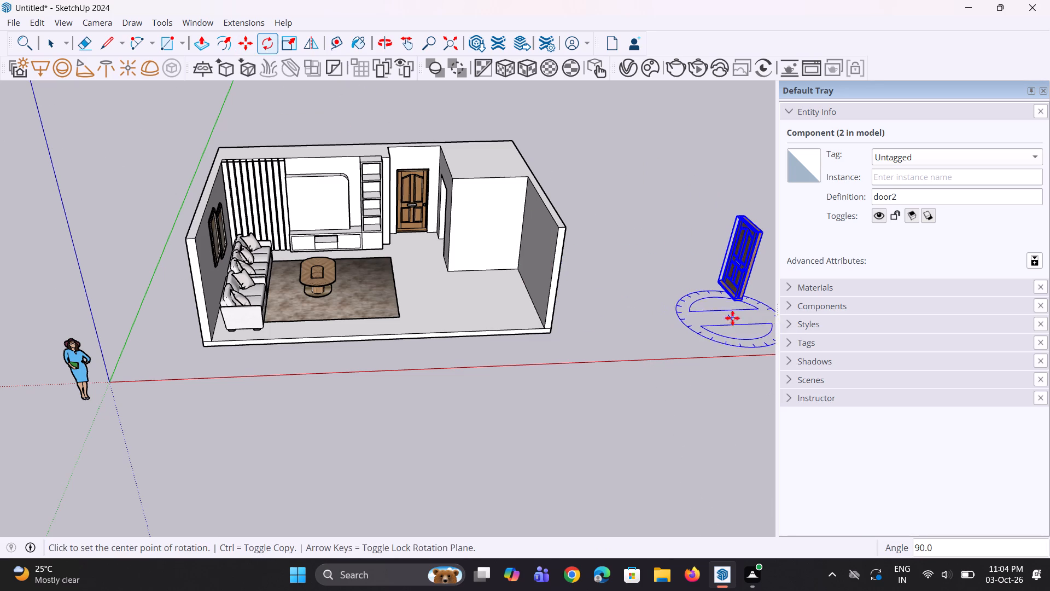
pyautogui.click(732, 305)
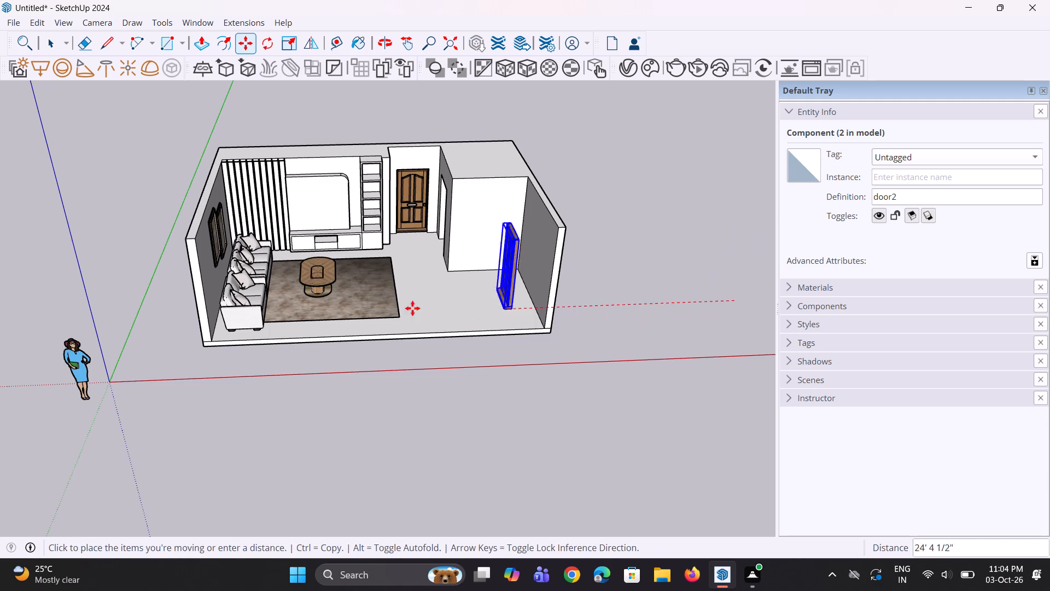
pyautogui.scroll(2, 390, 279)
pyautogui.moveTo(401, 284); pyautogui.dragTo(531, 309, button='middle')
pyautogui.scroll(1, 405, 287)
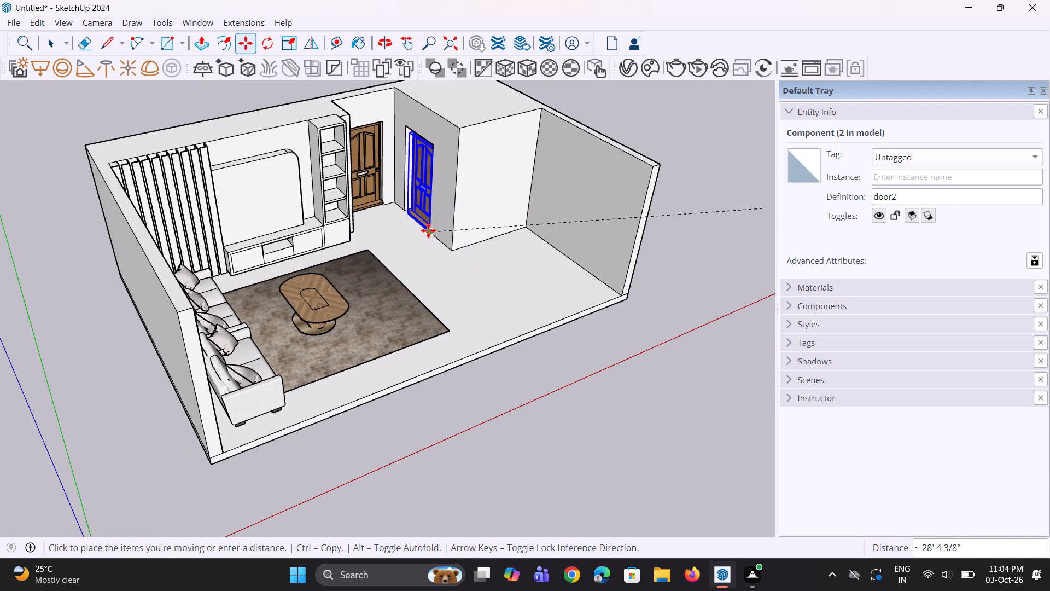
pyautogui.moveTo(431, 235); pyautogui.dragTo(543, 283, button='middle')
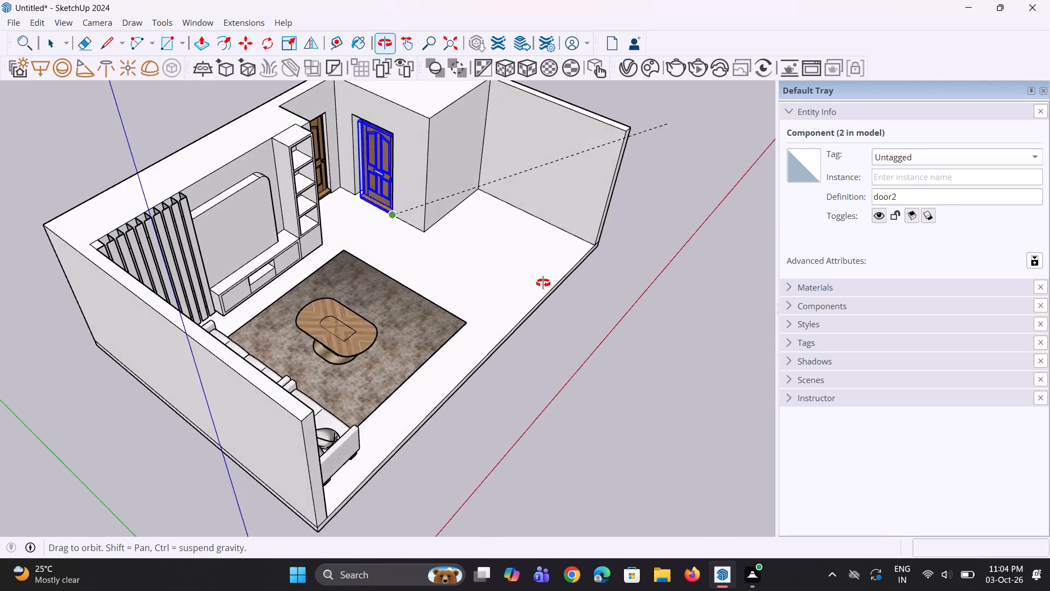
pyautogui.moveTo(543, 283); pyautogui.dragTo(551, 277, button='middle')
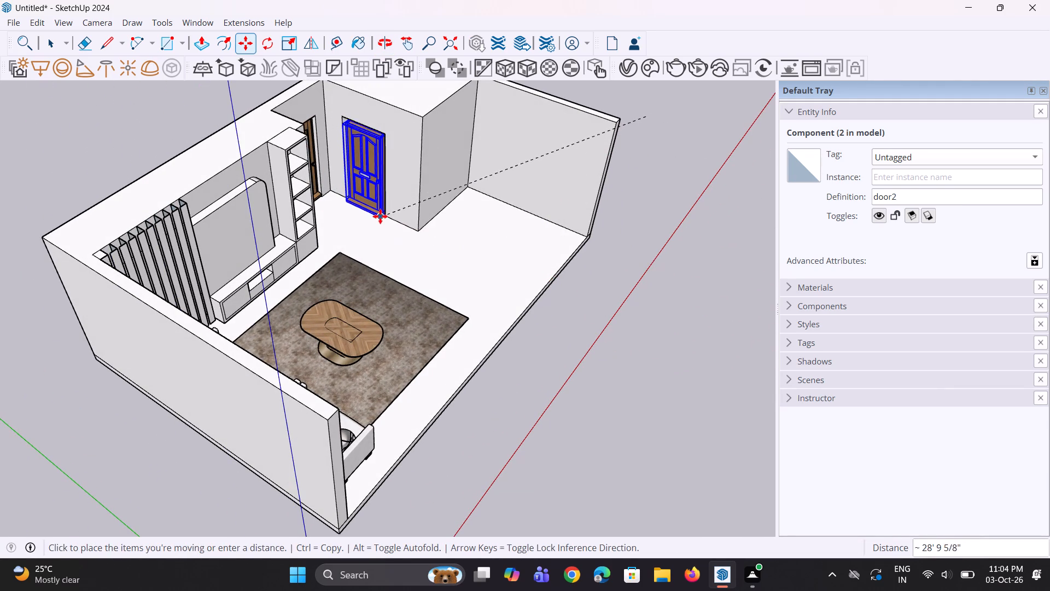
pyautogui.click(380, 216)
# Shift the door about 5 3/8" so its lower corner meets the bottom corner of the side-wall opening.
pyautogui.moveTo(372, 224); pyautogui.dragTo(491, 216, button='middle')
pyautogui.scroll(2, 319, 165)
pyautogui.moveTo(320, 167); pyautogui.dragTo(368, 152, button='middle')
pyautogui.scroll(1, 323, 167)
pyautogui.scroll(6, 317, 248)
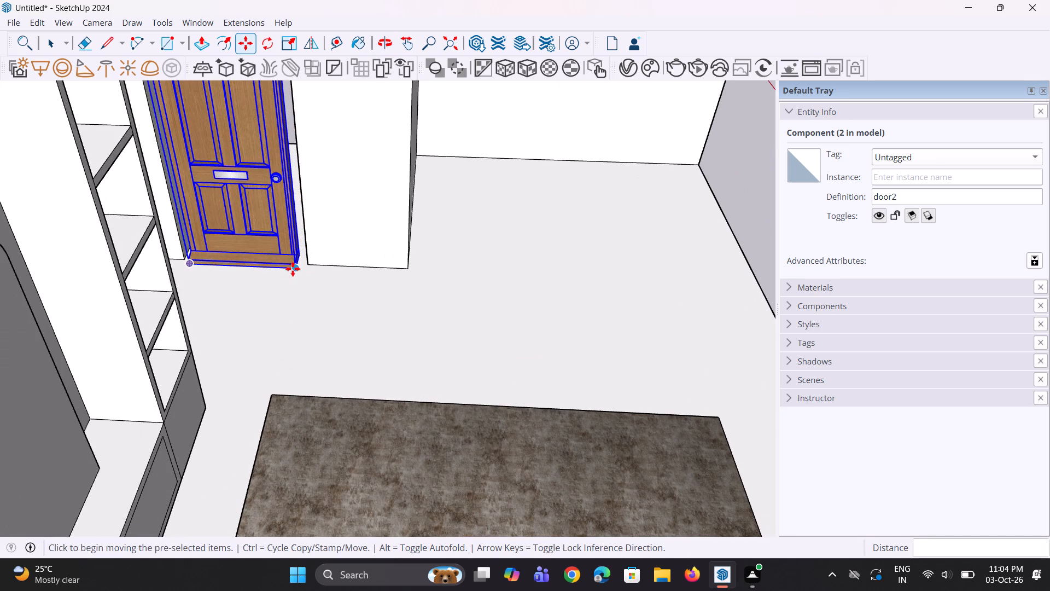
pyautogui.click(294, 267)
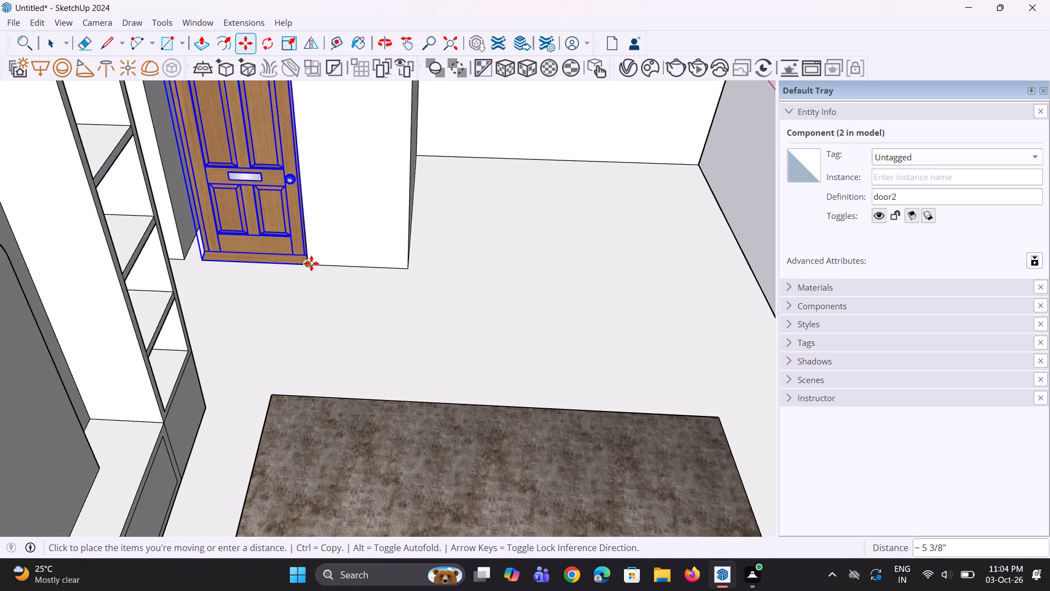
pyautogui.click(311, 263)
pyautogui.scroll(-4, 312, 269)
pyautogui.moveTo(308, 260); pyautogui.dragTo(320, 271, button='middle')
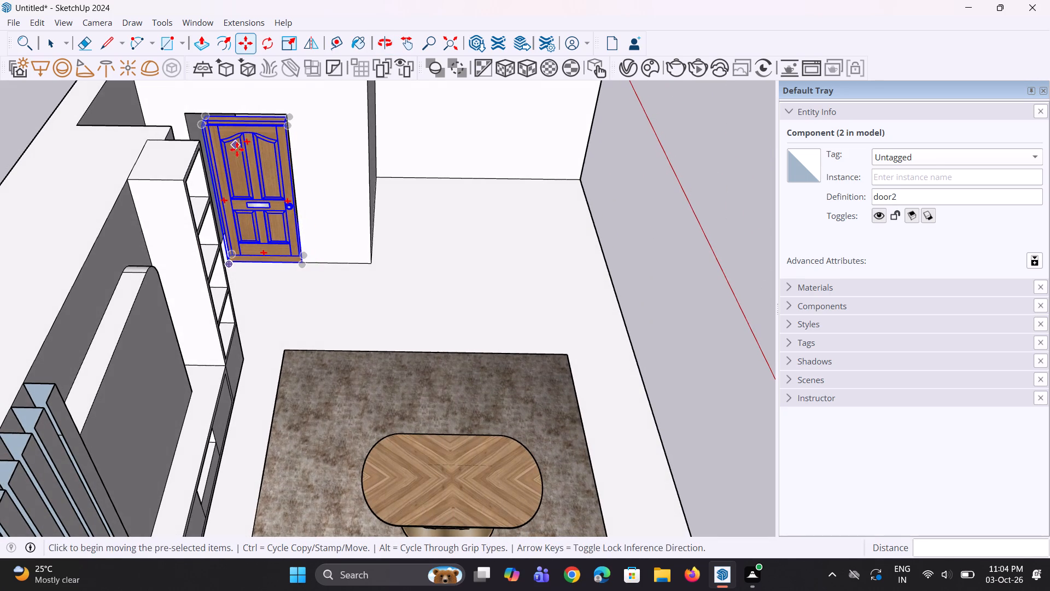
# Push/pull the side-wall opening's jamb face about 8 1/4" toward the door to close the gap beside it.
pyautogui.moveTo(262, 228); pyautogui.dragTo(44, 203, button='middle')
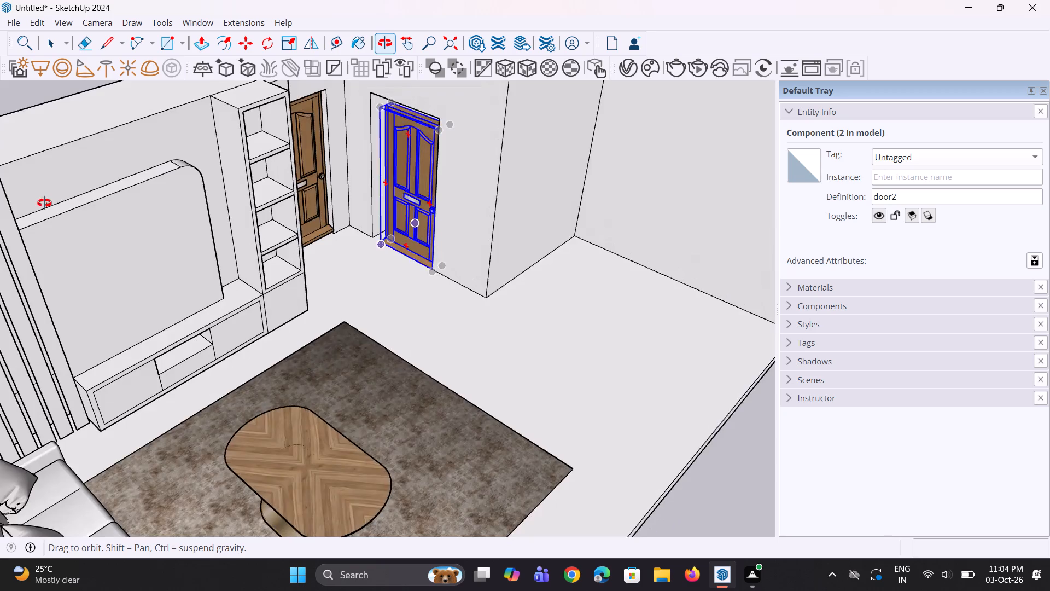
pyautogui.moveTo(44, 203); pyautogui.dragTo(40, 195, button='middle')
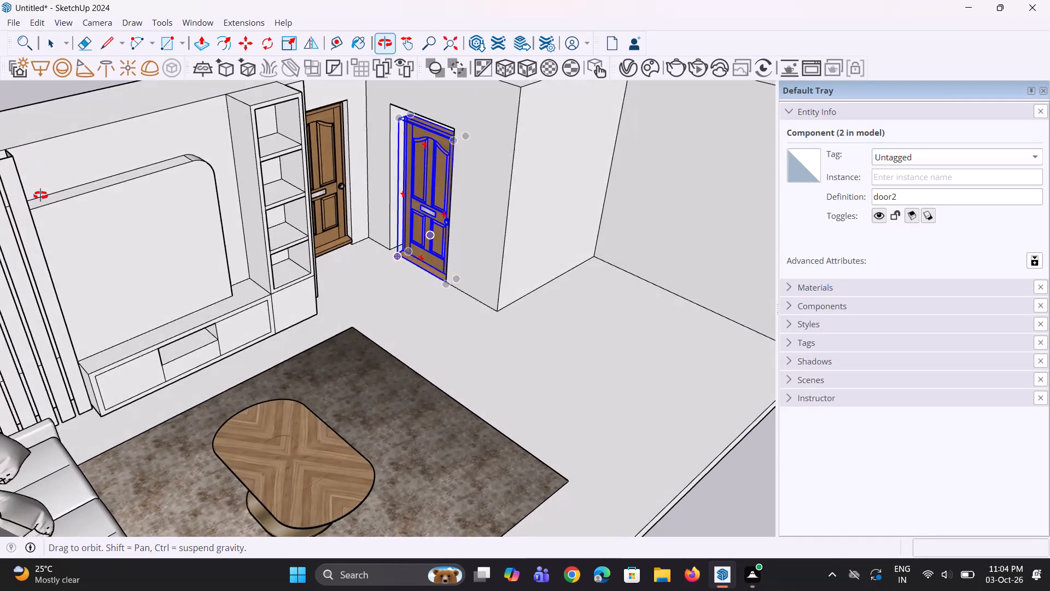
pyautogui.moveTo(40, 195); pyautogui.dragTo(255, 219, button='middle')
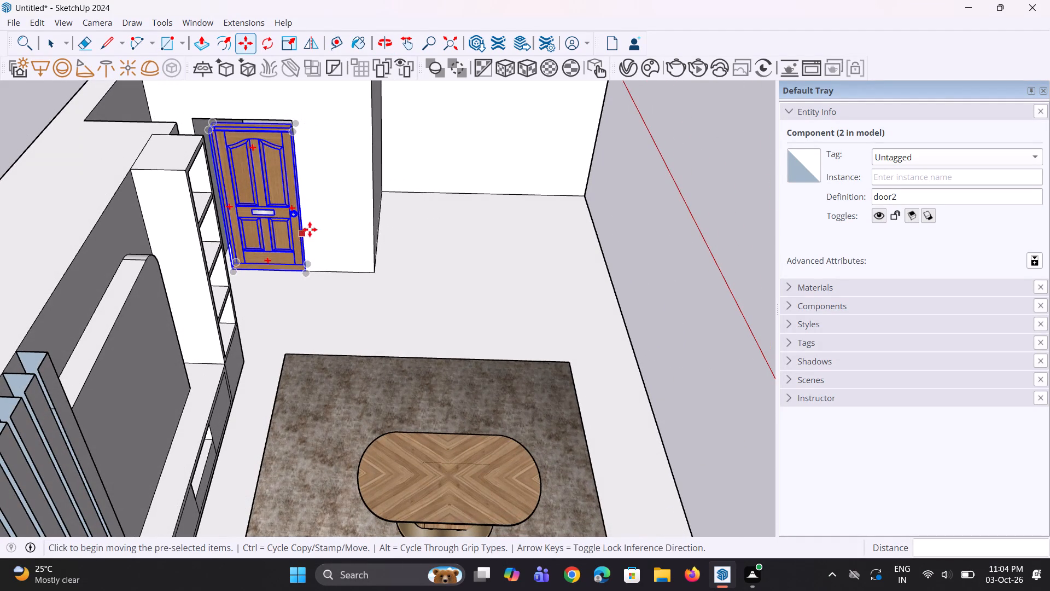
pyautogui.press('p')
pyautogui.moveTo(223, 175); pyautogui.dragTo(186, 221, button='middle')
pyautogui.scroll(1, 239, 170)
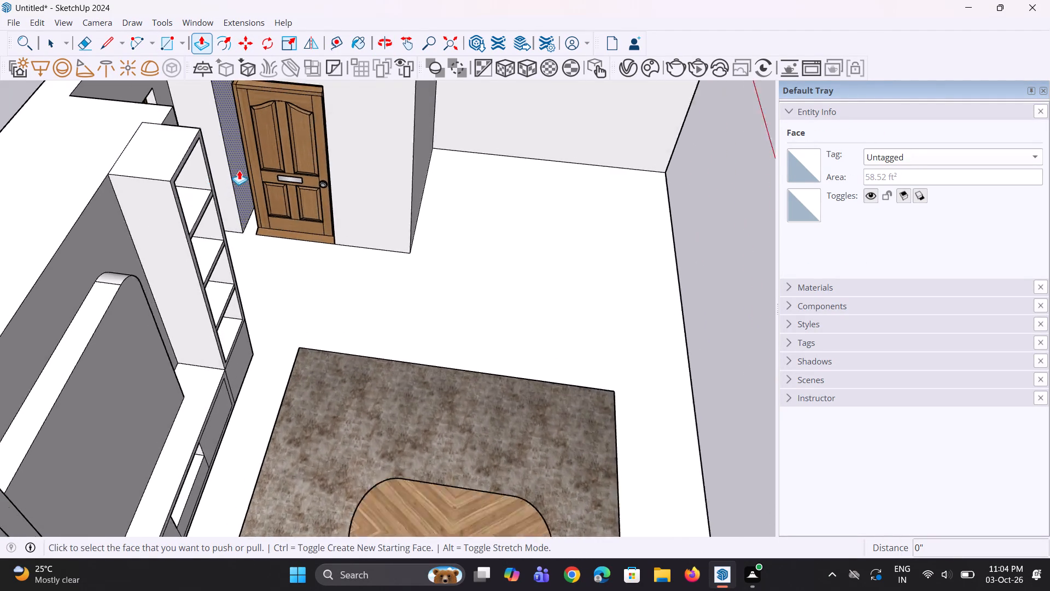
pyautogui.scroll(2, 239, 170)
pyautogui.click(239, 168)
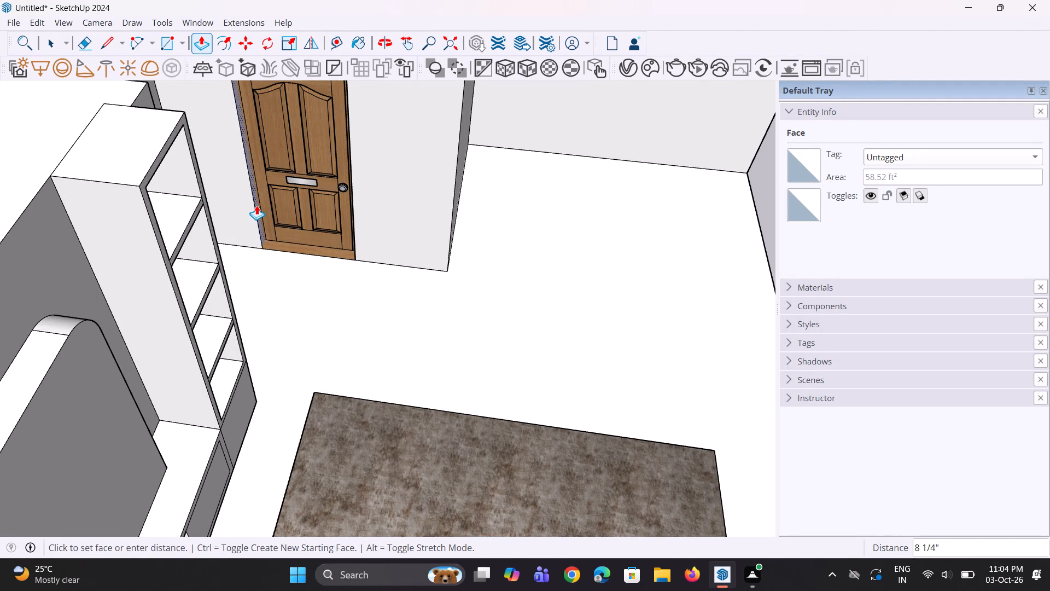
pyautogui.click(256, 205)
# Scale the side-wall door upward along the blue axis to the top edge of its opening, and clear the selection.
pyautogui.scroll(-4, 244, 266)
pyautogui.moveTo(275, 244); pyautogui.dragTo(291, 173, button='middle')
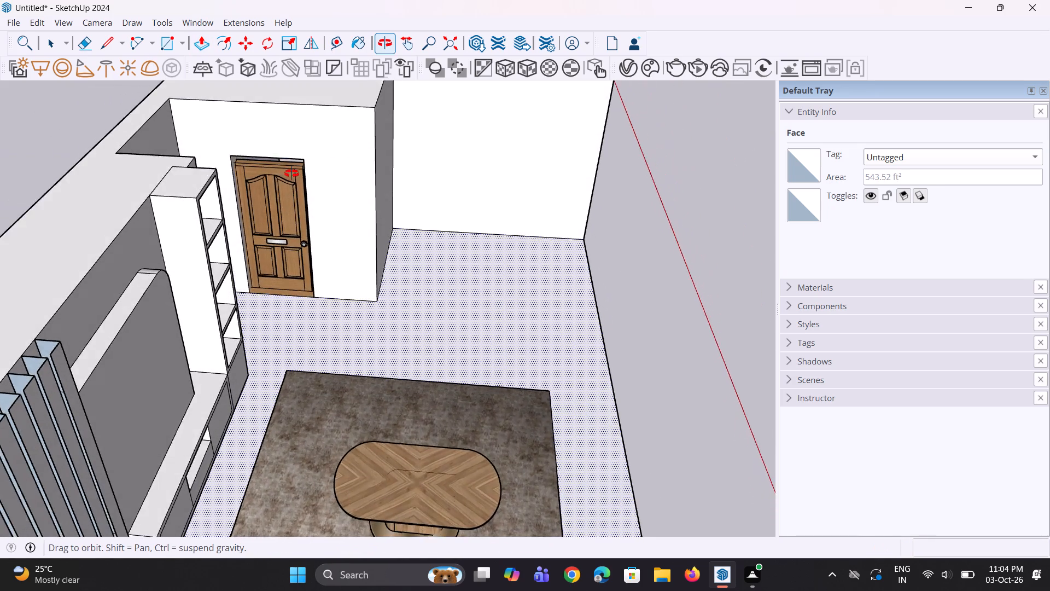
pyautogui.moveTo(291, 173); pyautogui.dragTo(287, 144, button='middle')
pyautogui.press('s')
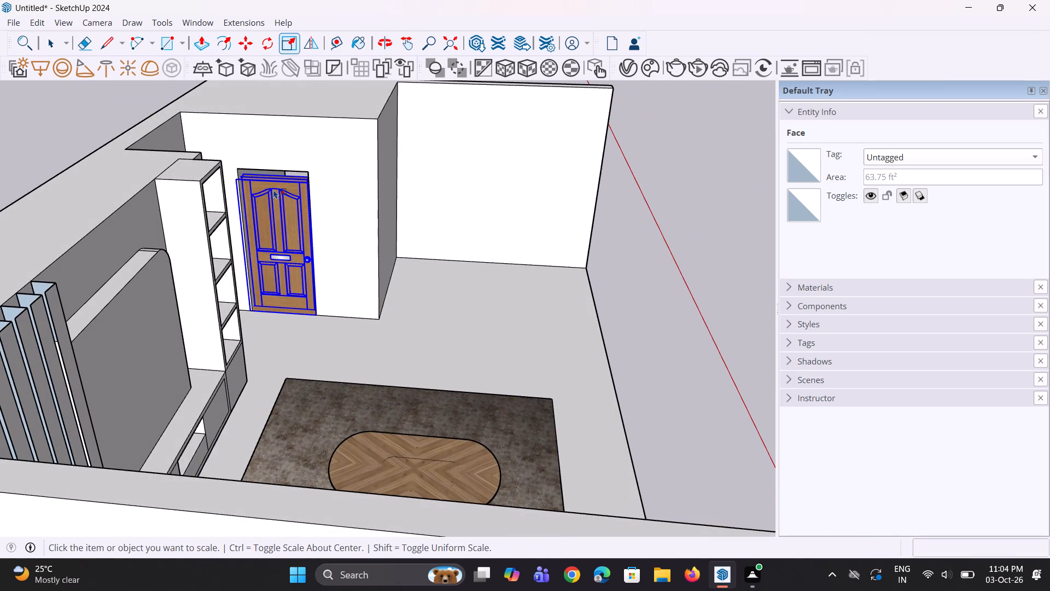
pyautogui.press('s')
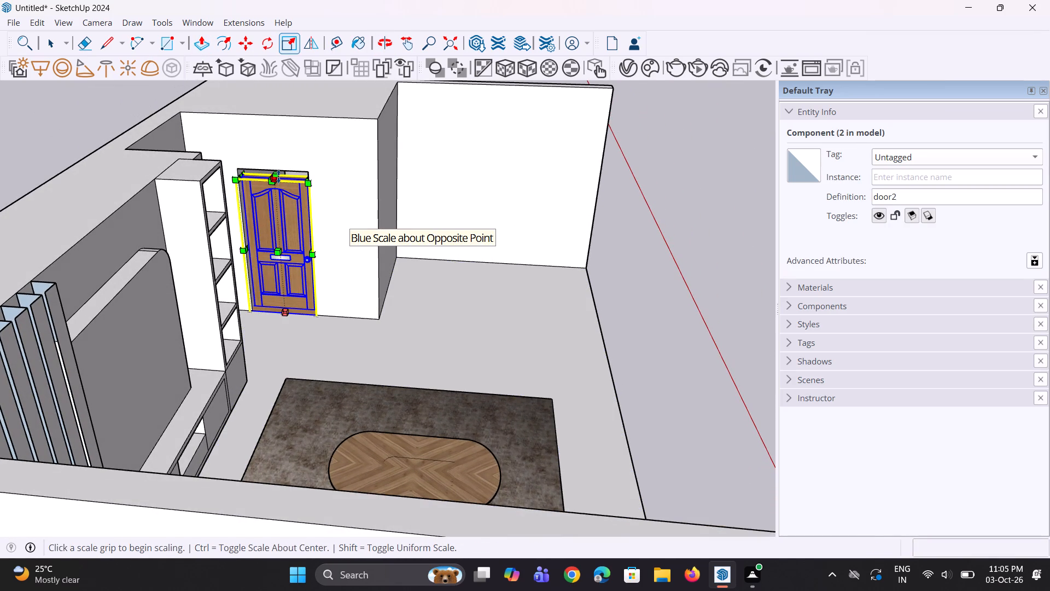
pyautogui.click(278, 176)
pyautogui.click(278, 170)
pyautogui.scroll(-6, 277, 241)
pyautogui.press('space')
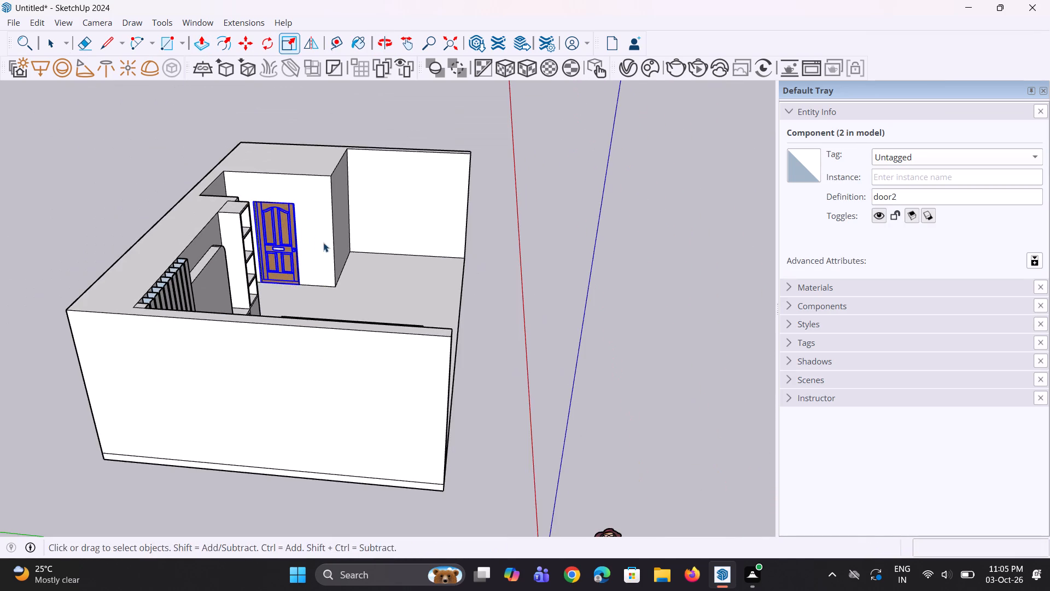
pyautogui.press('space')
pyautogui.moveTo(324, 243); pyautogui.dragTo(106, 247, button='middle')
pyautogui.click(568, 137)
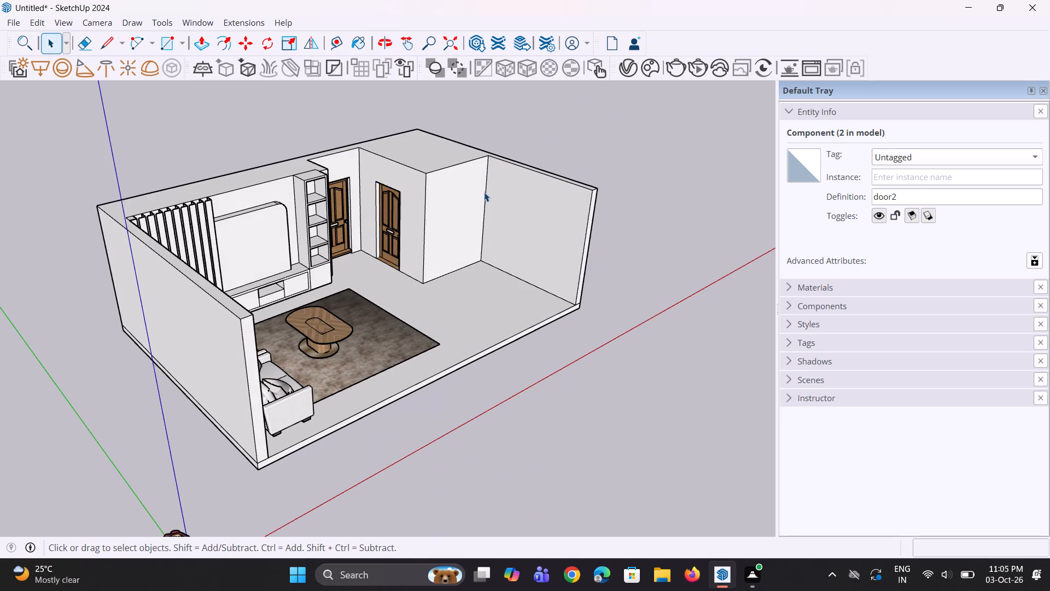
# Scale the back-wall door from its top edge up to the head of its opening, and clear the selection.
pyautogui.moveTo(484, 196); pyautogui.dragTo(354, 228, button='middle')
pyautogui.scroll(2, 392, 187)
pyautogui.moveTo(398, 183); pyautogui.dragTo(332, 28, button='middle')
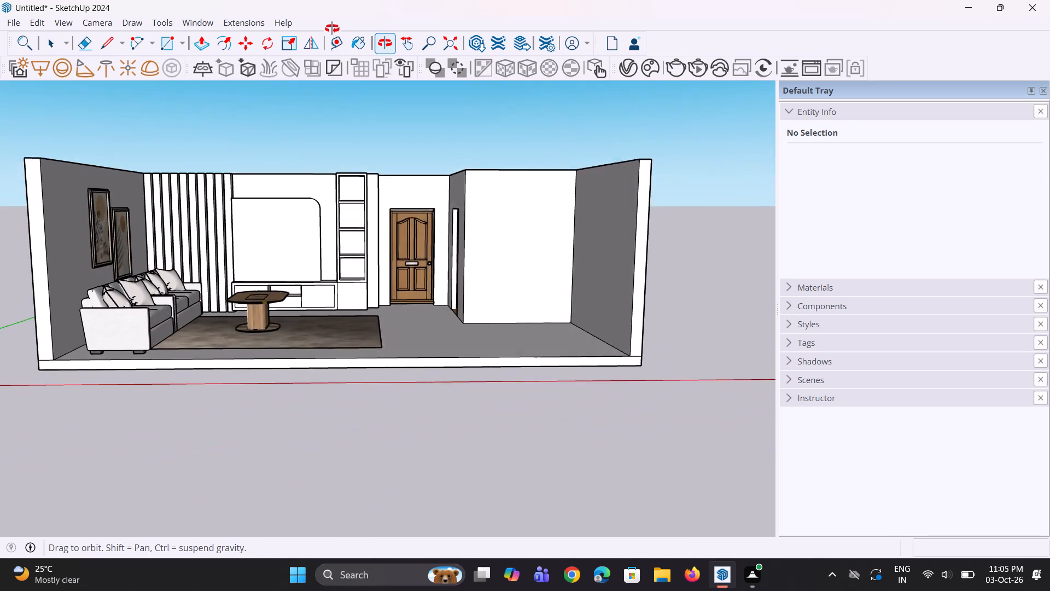
pyautogui.moveTo(332, 28); pyautogui.dragTo(331, 36, button='middle')
pyautogui.scroll(8, 336, 207)
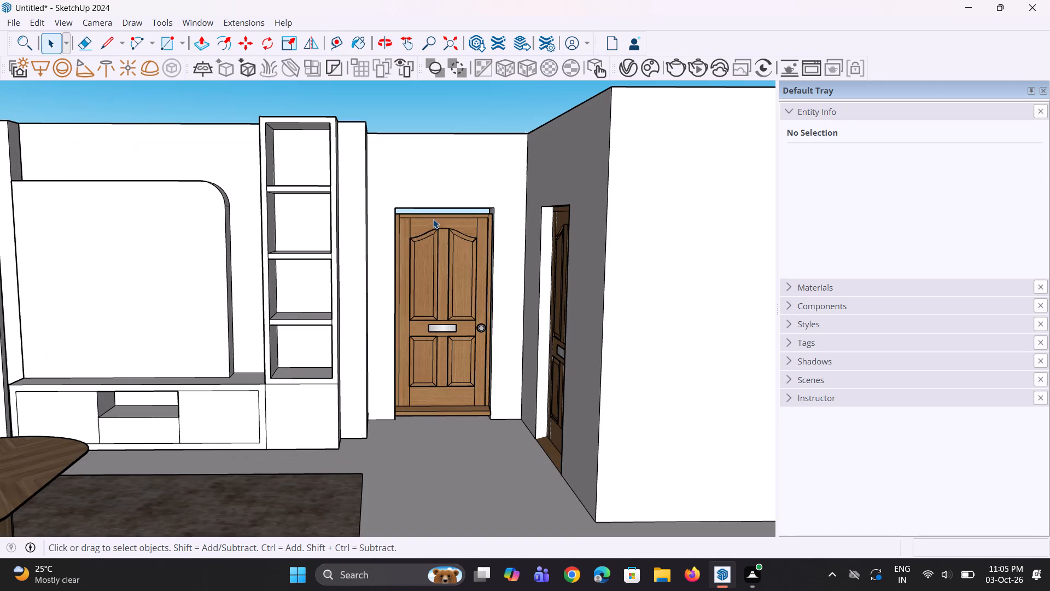
pyautogui.click(433, 240)
pyautogui.press('s')
pyautogui.moveTo(451, 213); pyautogui.dragTo(453, 222, button='middle')
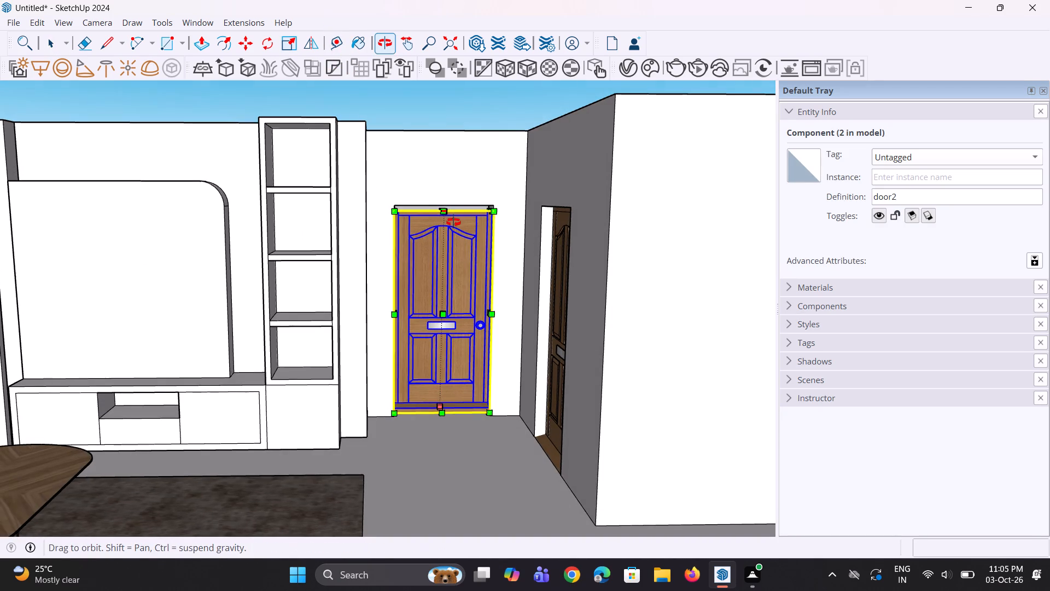
pyautogui.moveTo(453, 222); pyautogui.dragTo(451, 223, button='middle')
pyautogui.scroll(1, 448, 206)
pyautogui.click(448, 211)
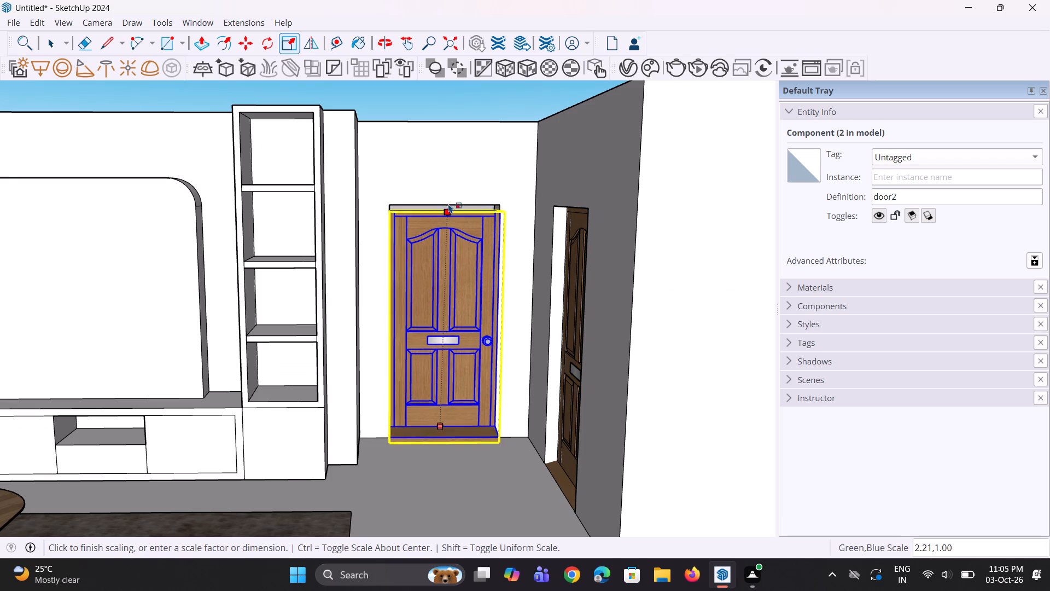
pyautogui.click(448, 203)
pyautogui.scroll(-4, 435, 250)
pyautogui.press('space')
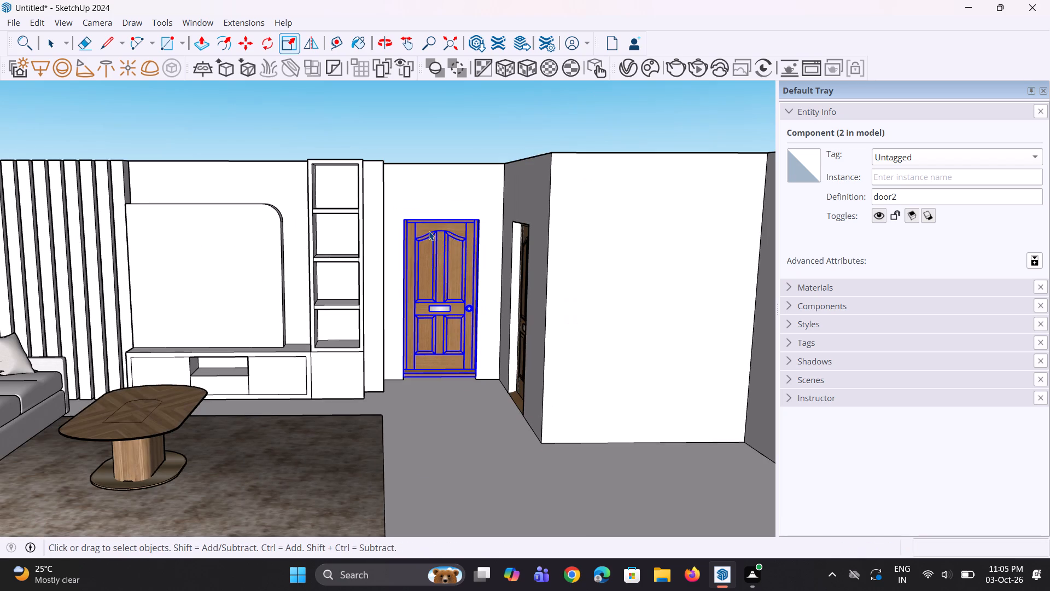
pyautogui.click(469, 125)
pyautogui.moveTo(416, 273); pyautogui.dragTo(559, 317, button='middle')
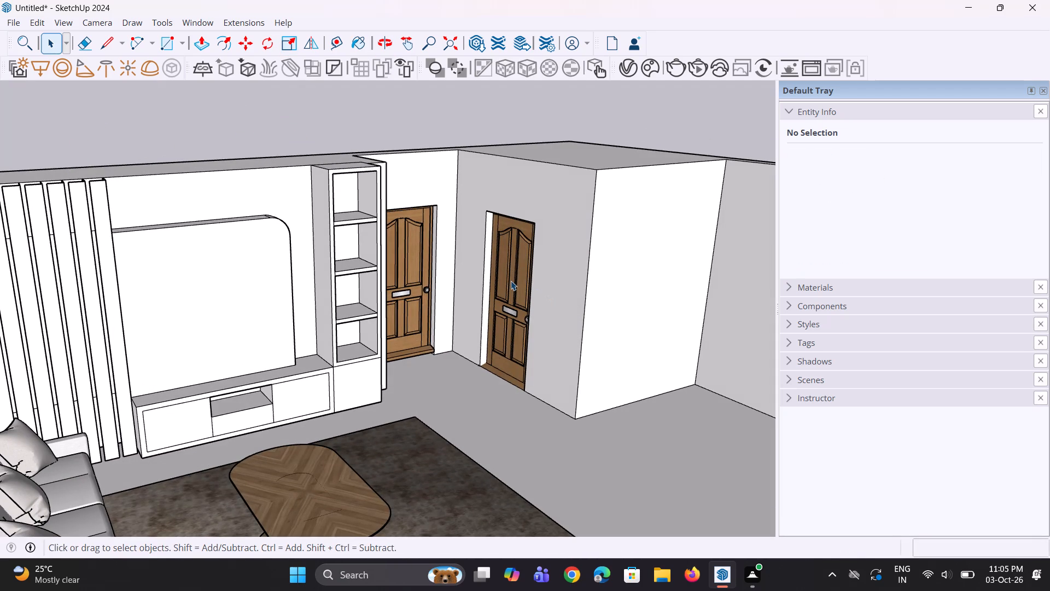
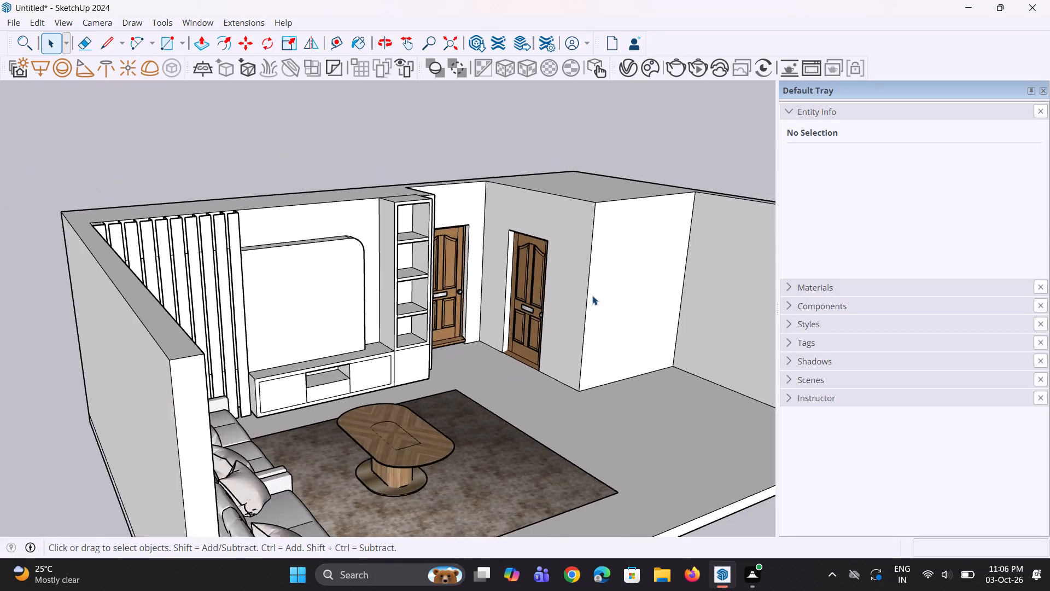
# Start importing a decor model from the Downloads folder into the living room scene.
pyautogui.scroll(-4, 608, 285)
pyautogui.moveTo(639, 337); pyautogui.dragTo(540, 338, button='middle')
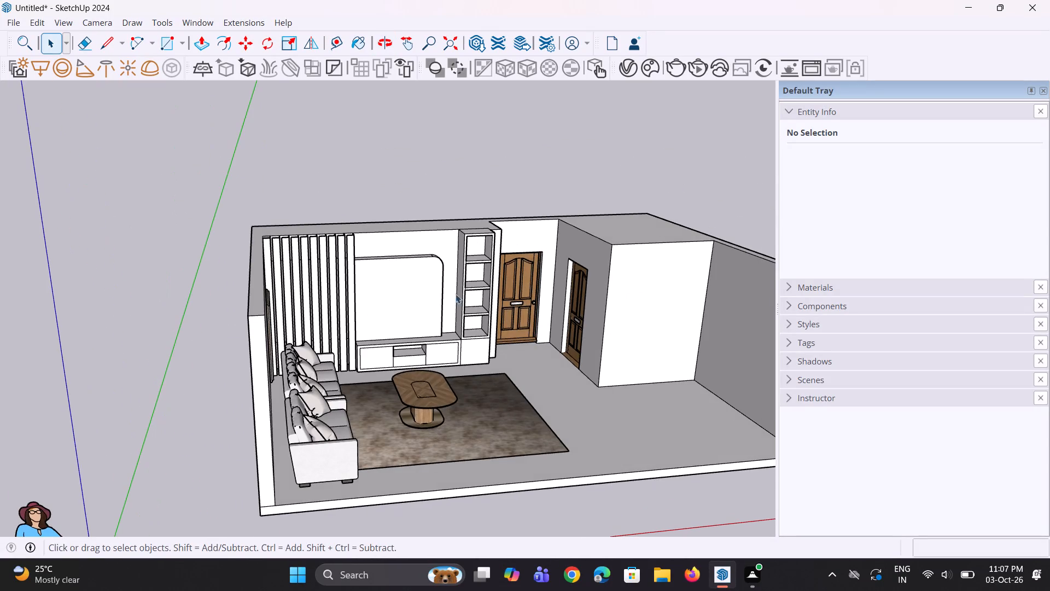
pyautogui.scroll(-4, 419, 291)
pyautogui.moveTo(476, 390); pyautogui.dragTo(406, 381, button='middle')
pyautogui.scroll(5, 440, 342)
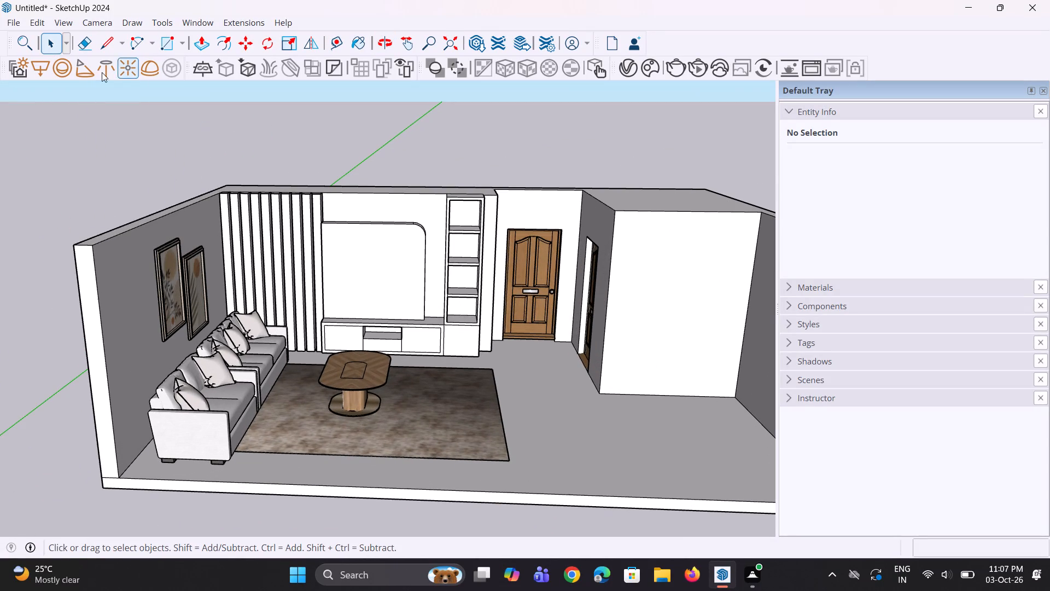
pyautogui.click(18, 25)
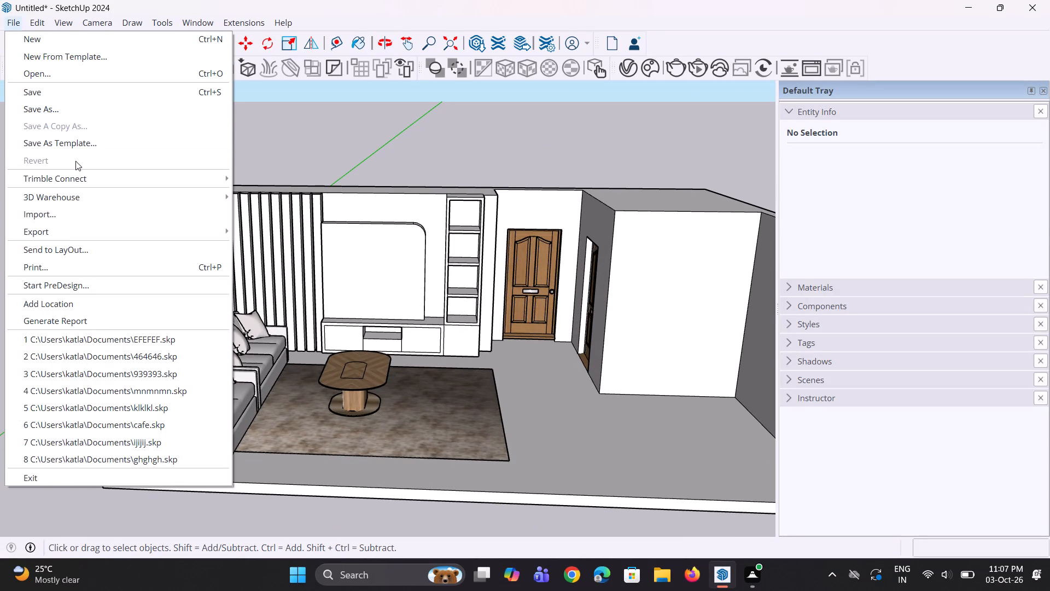
pyautogui.click(75, 212)
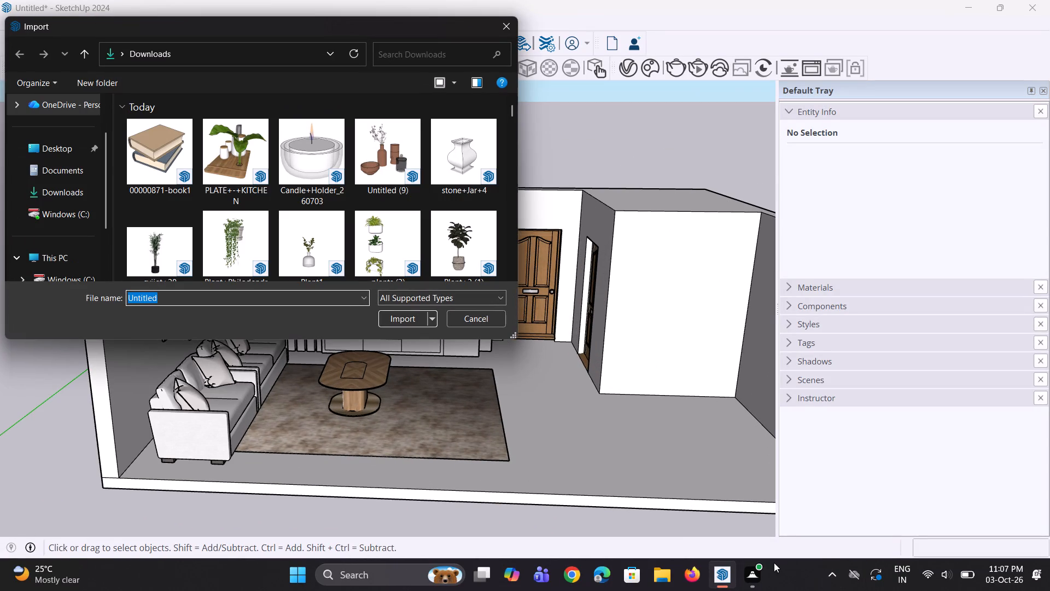
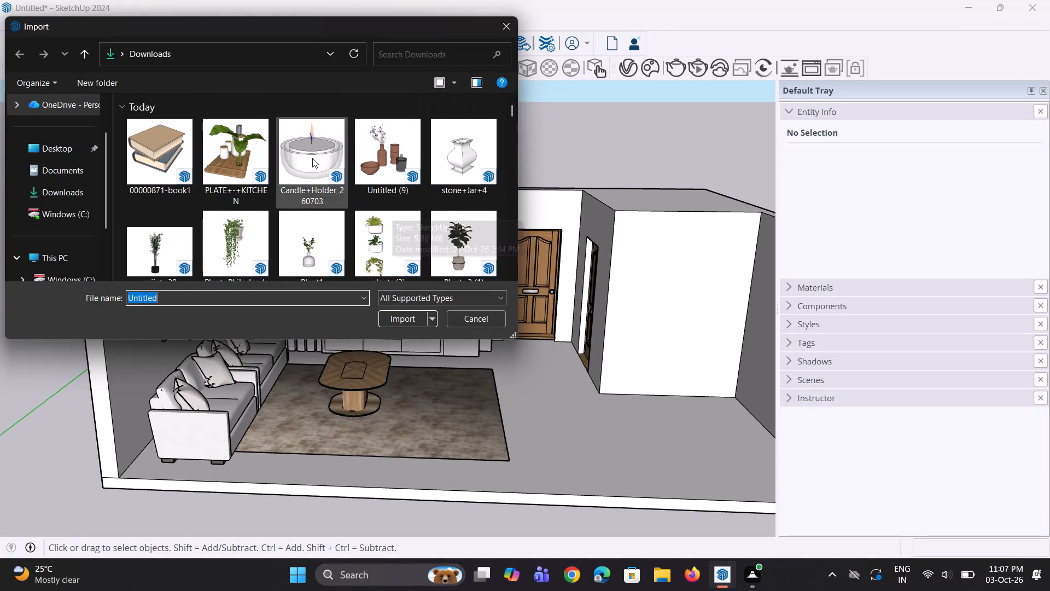
# Import the PLATE+-+KITCHEN model and place it on top of the coffee table.
pyautogui.click(246, 164)
pyautogui.click(406, 318)
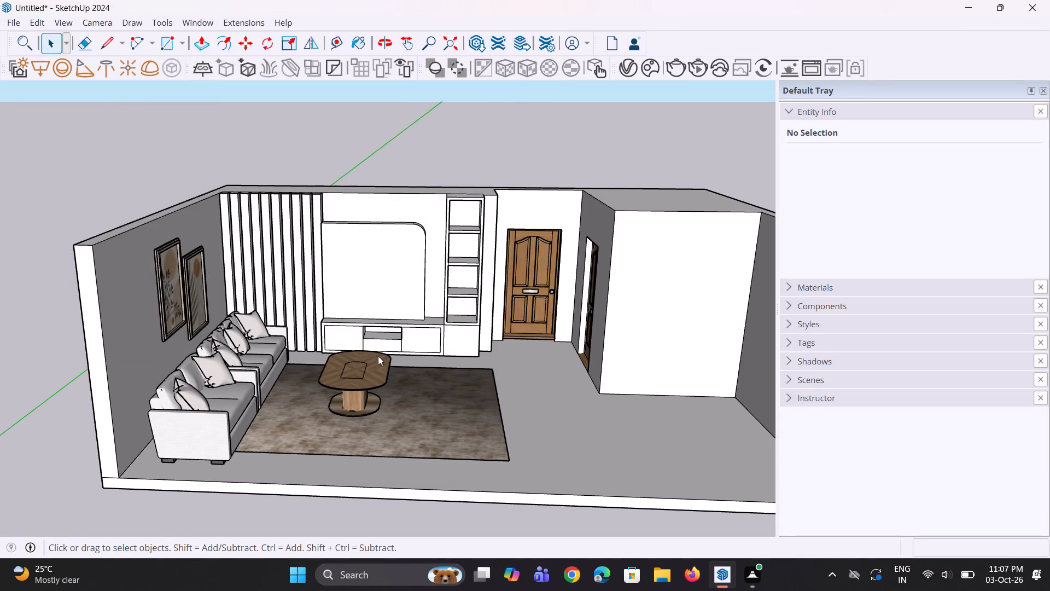
pyautogui.click(336, 376)
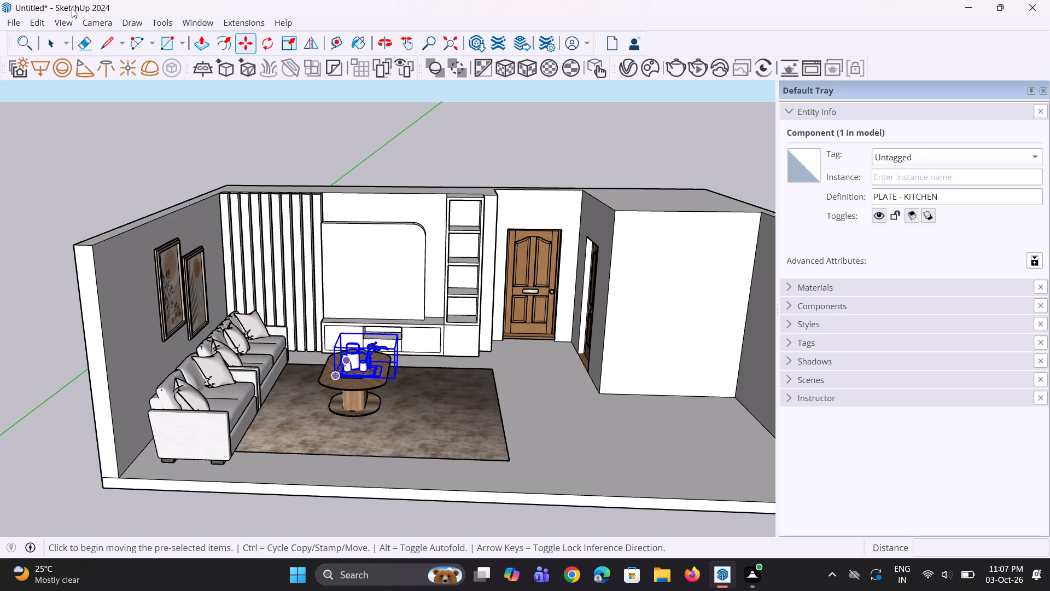
# Import the Philodendron Scandens hanging plant from Downloads and place it in the upper part of the tall shelf unit.
pyautogui.click(10, 24)
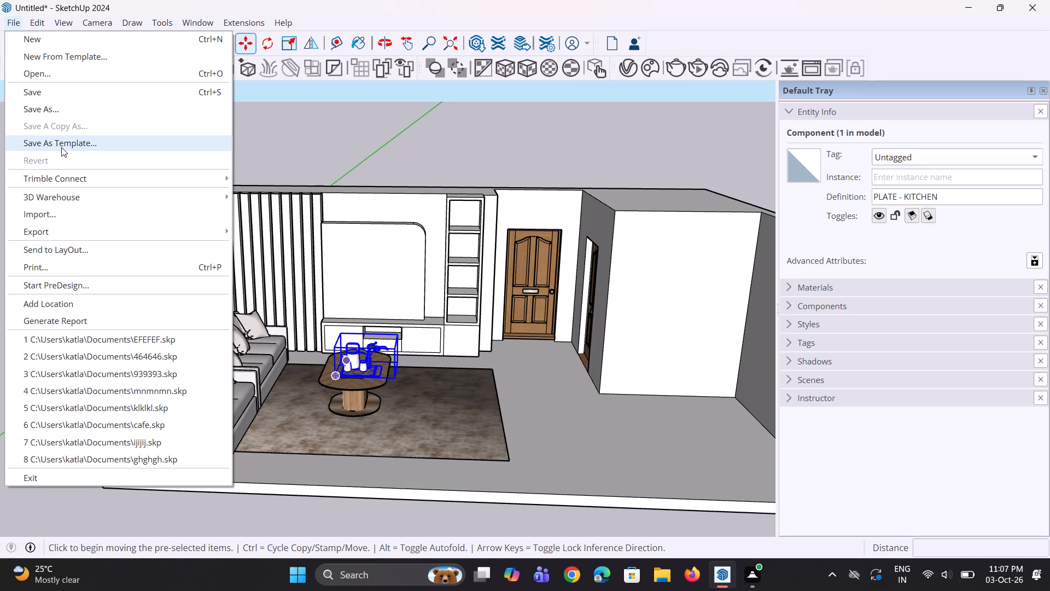
pyautogui.click(102, 211)
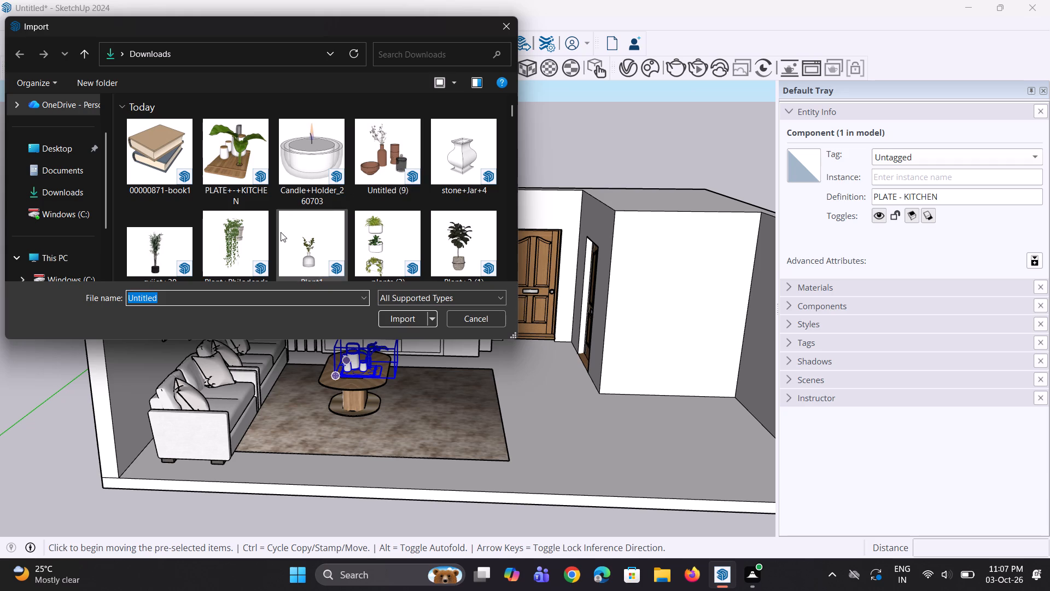
pyautogui.click(243, 230)
pyautogui.click(396, 317)
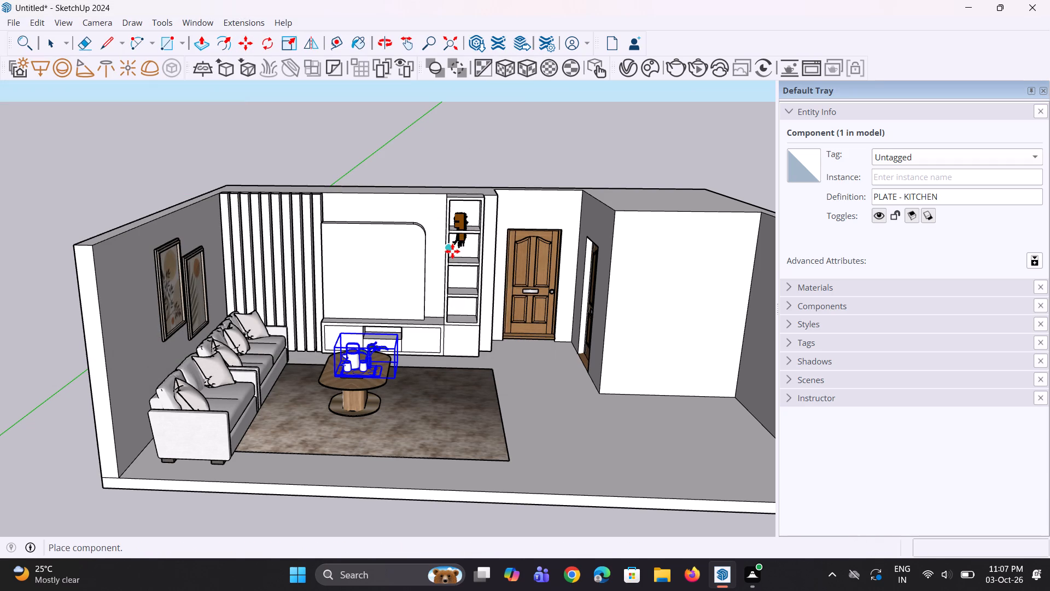
pyautogui.click(452, 251)
# Lower the hanging plant about 2" and pull it forward about 5" along the green axis in the shelf unit.
pyautogui.scroll(1, 514, 240)
pyautogui.moveTo(514, 240); pyautogui.dragTo(457, 242, button='middle')
pyautogui.scroll(4, 460, 227)
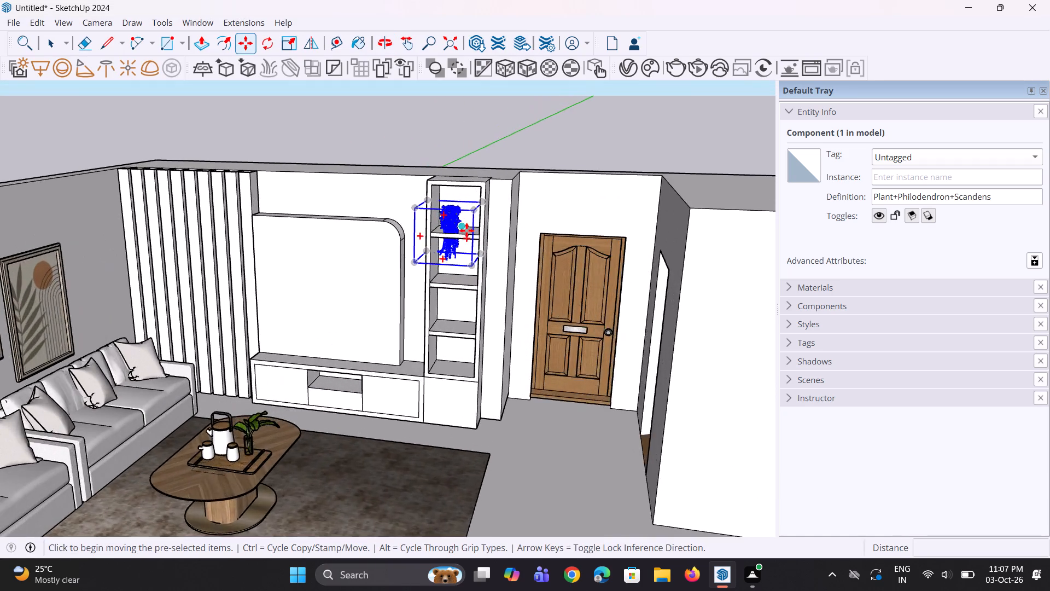
pyautogui.scroll(2, 466, 230)
pyautogui.click(474, 277)
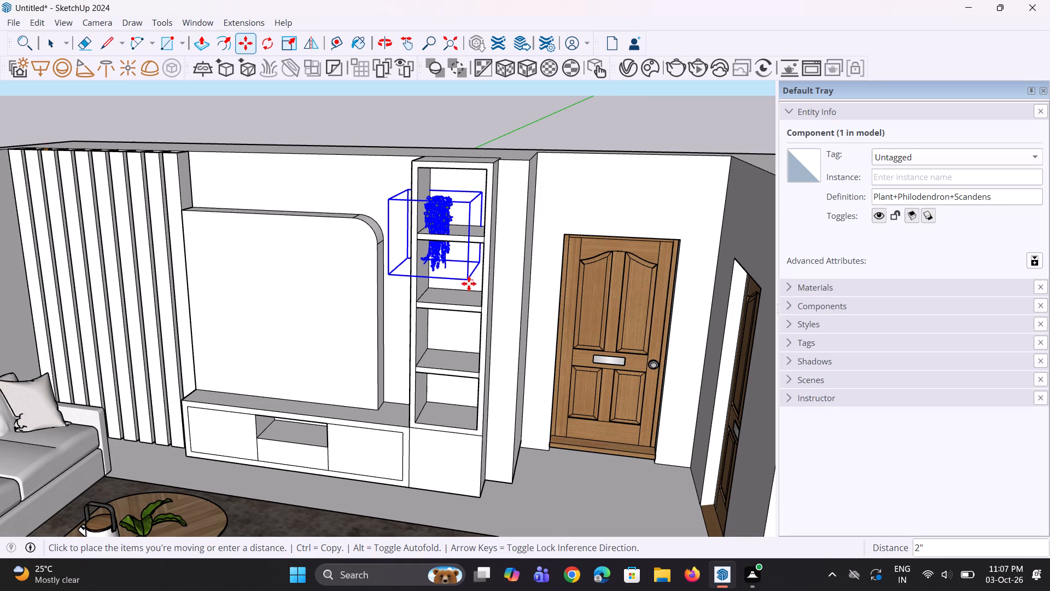
pyautogui.click(468, 280)
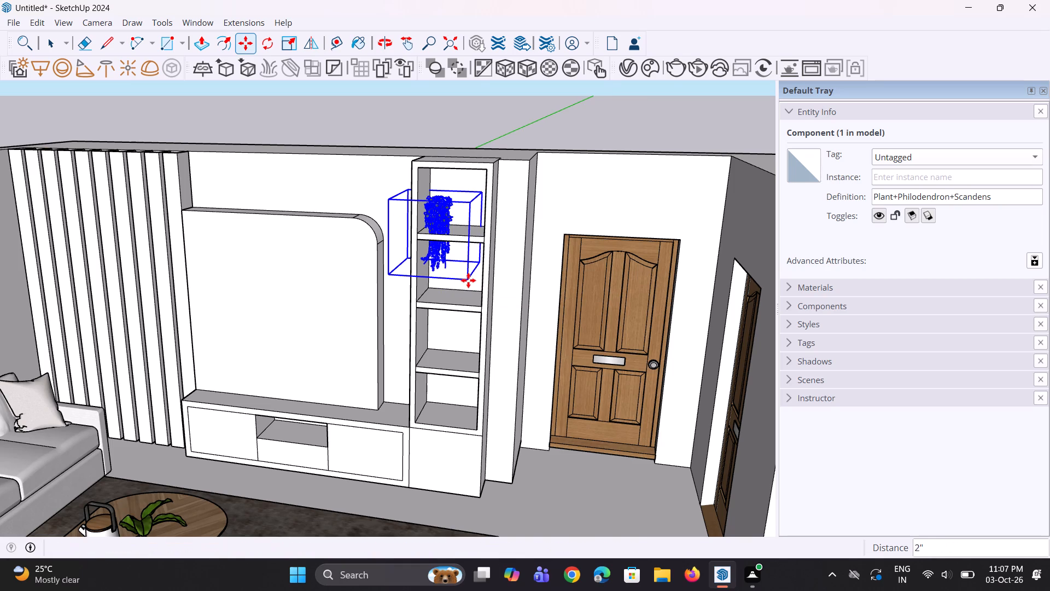
pyautogui.moveTo(471, 266); pyautogui.dragTo(419, 256, button='middle')
pyautogui.scroll(6, 465, 195)
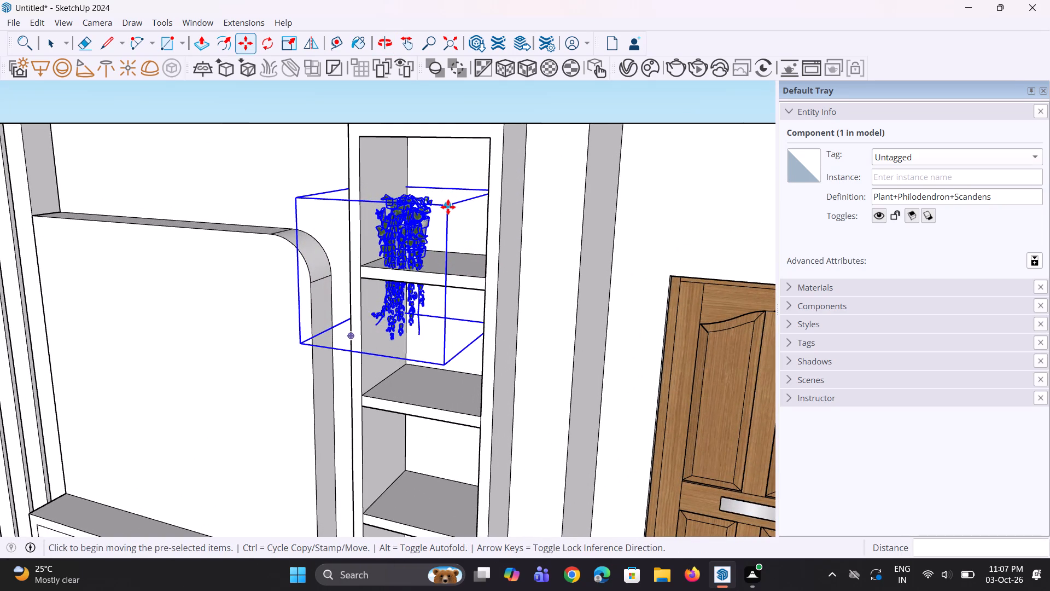
pyautogui.click(448, 207)
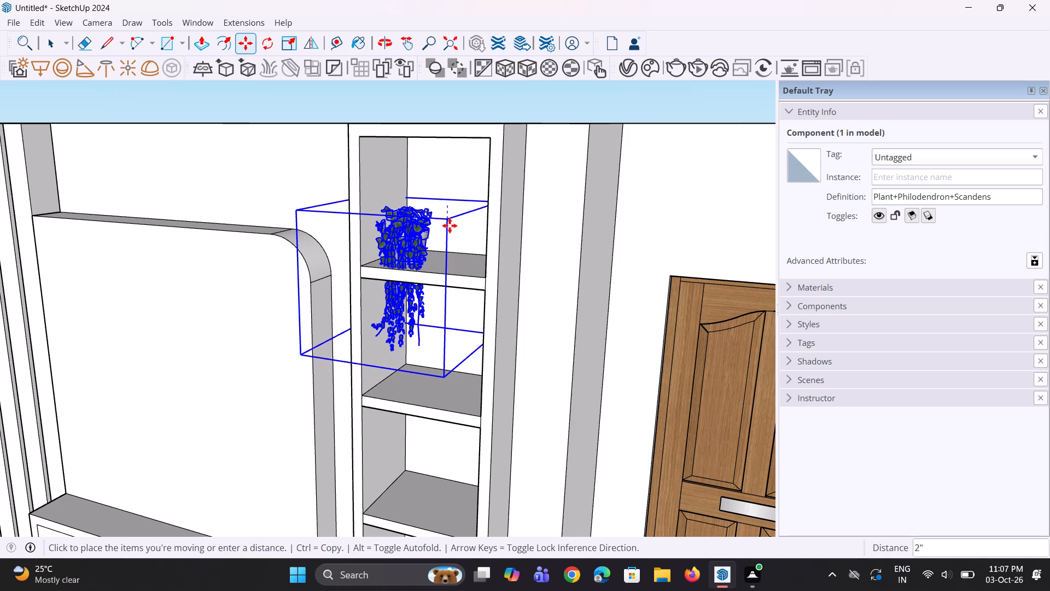
pyautogui.click(450, 225)
pyautogui.click(447, 243)
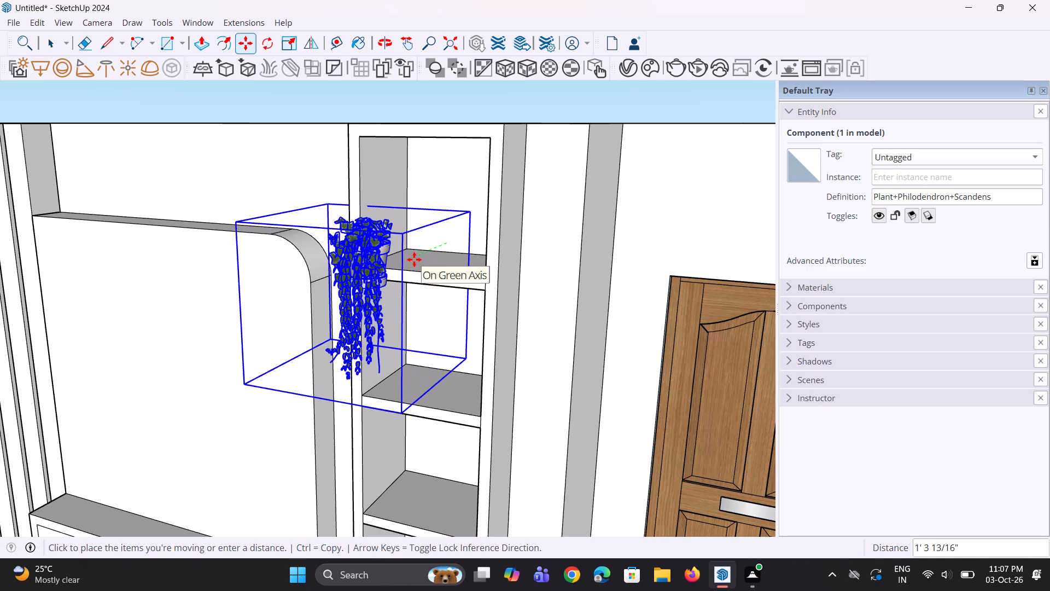
pyautogui.click(423, 254)
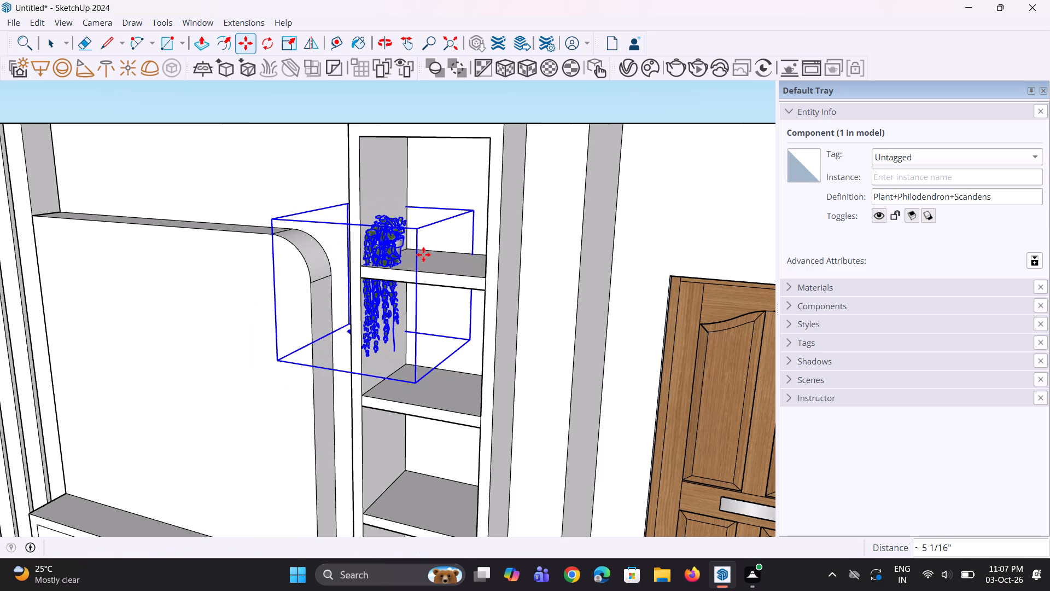
# Shift the hanging plant about 5 1/2" sideways into the shelf opening and raise it about 4 3/8" above the uppermost shelf.
pyautogui.moveTo(434, 266); pyautogui.dragTo(582, 285, button='middle')
pyautogui.scroll(2, 500, 271)
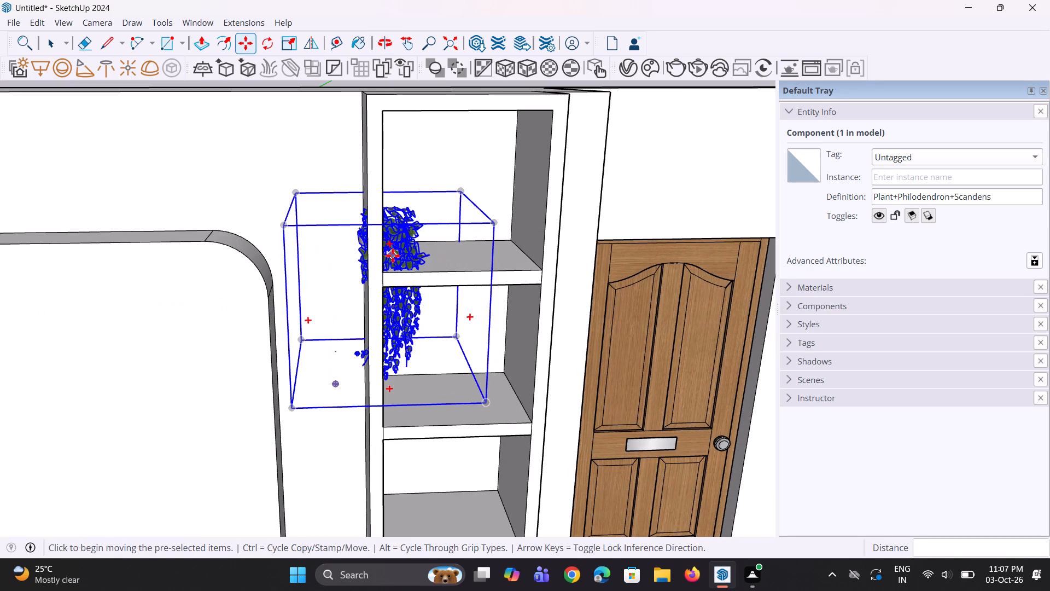
pyautogui.click(408, 261)
pyautogui.click(446, 260)
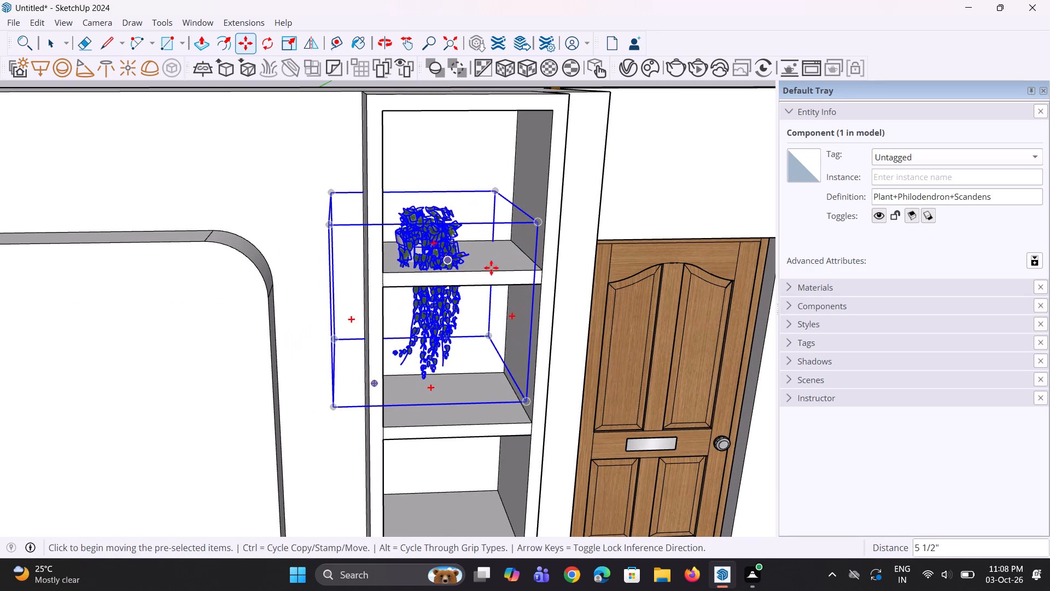
pyautogui.moveTo(506, 271); pyautogui.dragTo(446, 234, button='middle')
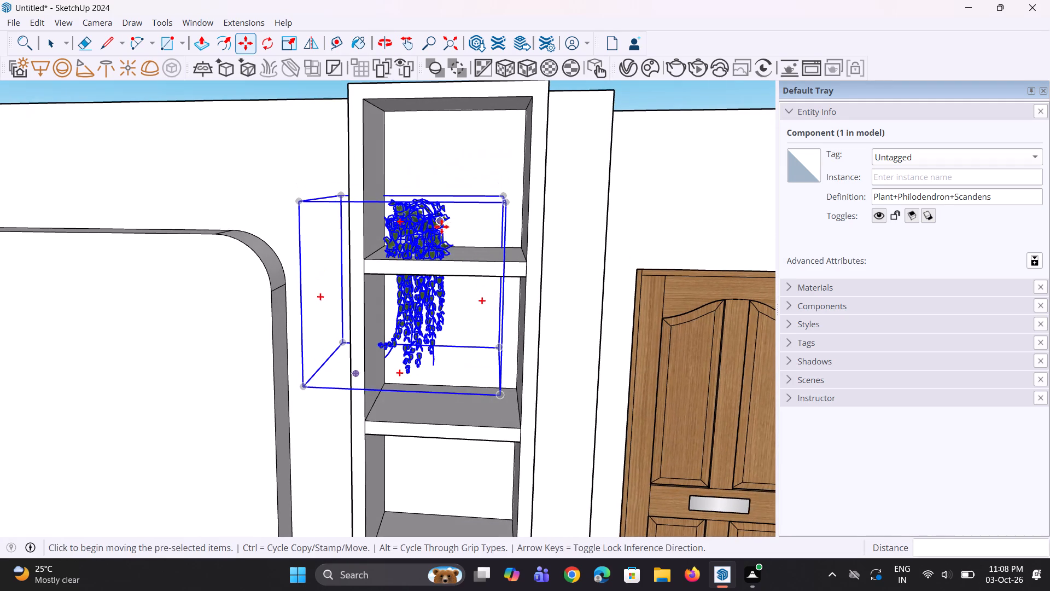
pyautogui.click(437, 234)
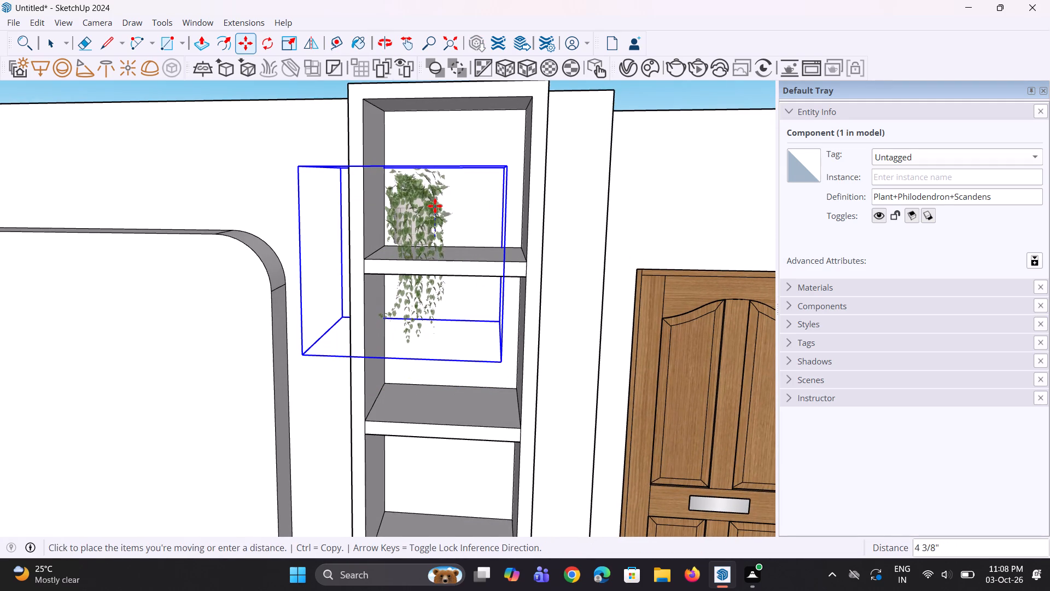
pyautogui.click(435, 206)
# Pull the hanging plant forward about 8" along the green axis and lower its pot 2" toward the uppermost shelf.
pyautogui.moveTo(449, 261); pyautogui.dragTo(250, 270, button='middle')
pyautogui.scroll(2, 418, 233)
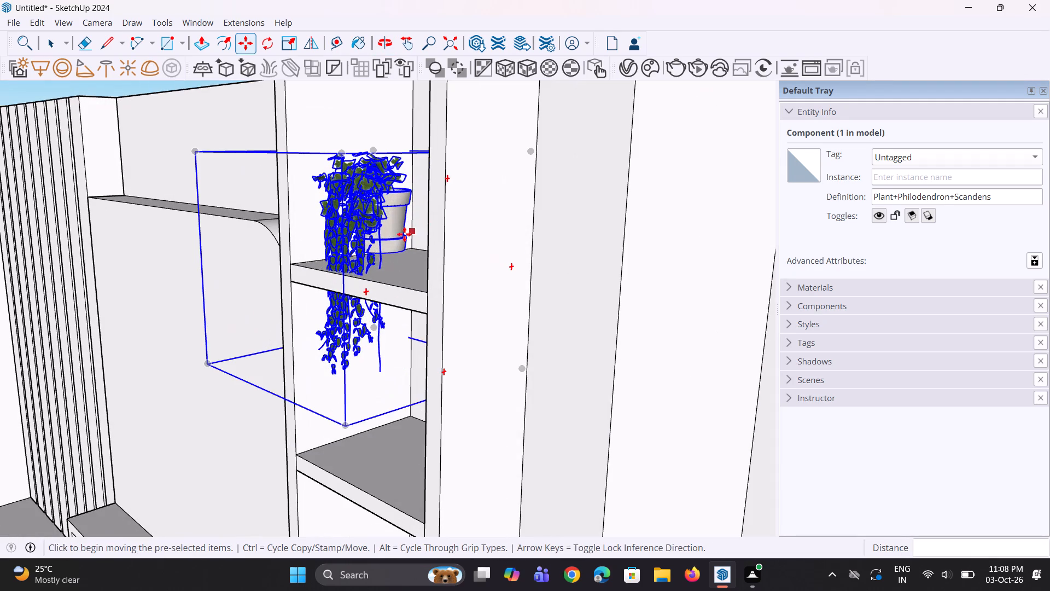
pyautogui.click(388, 235)
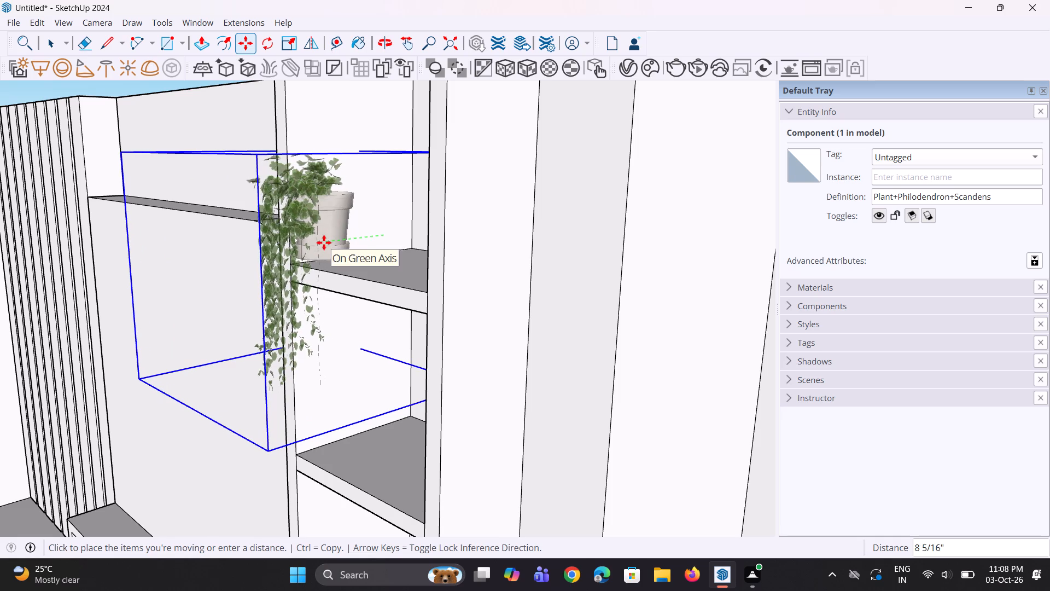
pyautogui.click(330, 241)
pyautogui.click(339, 244)
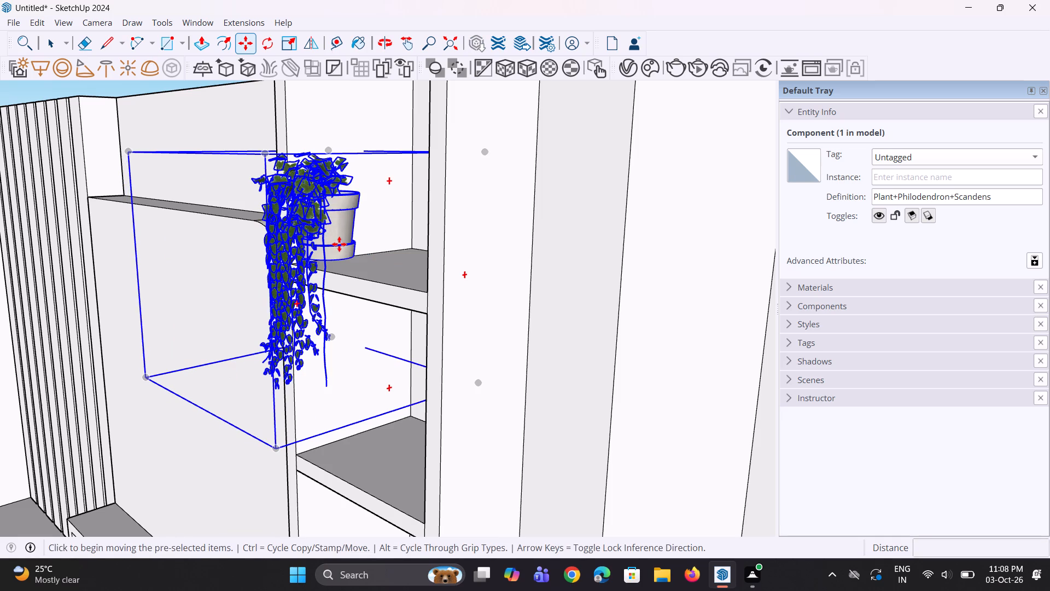
pyautogui.click(343, 258)
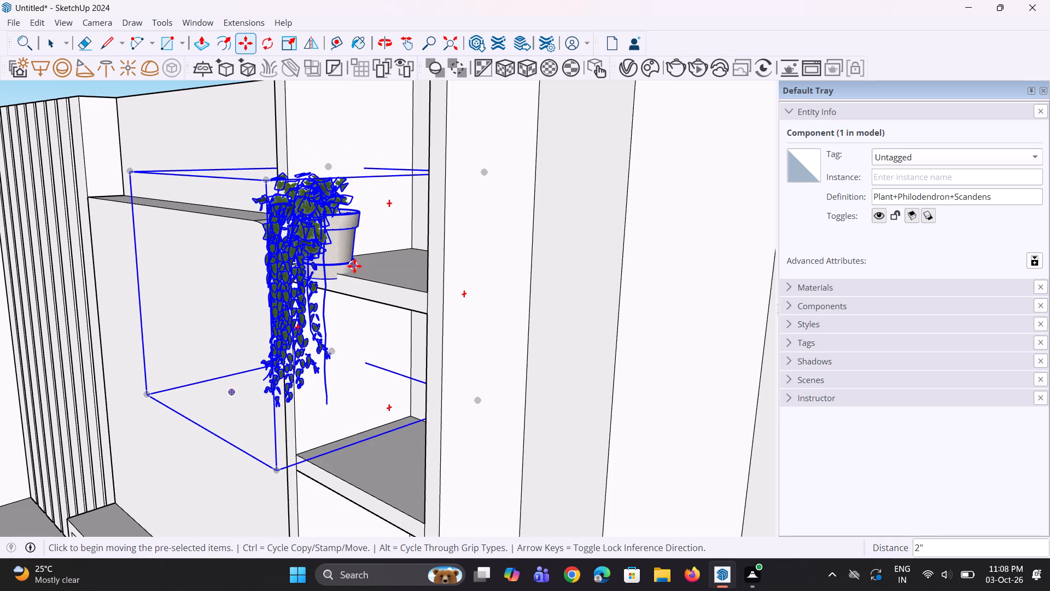
# Slide the hanging plant along the red axis toward the middle of the uppermost shelf and clear the selection.
pyautogui.click(354, 266)
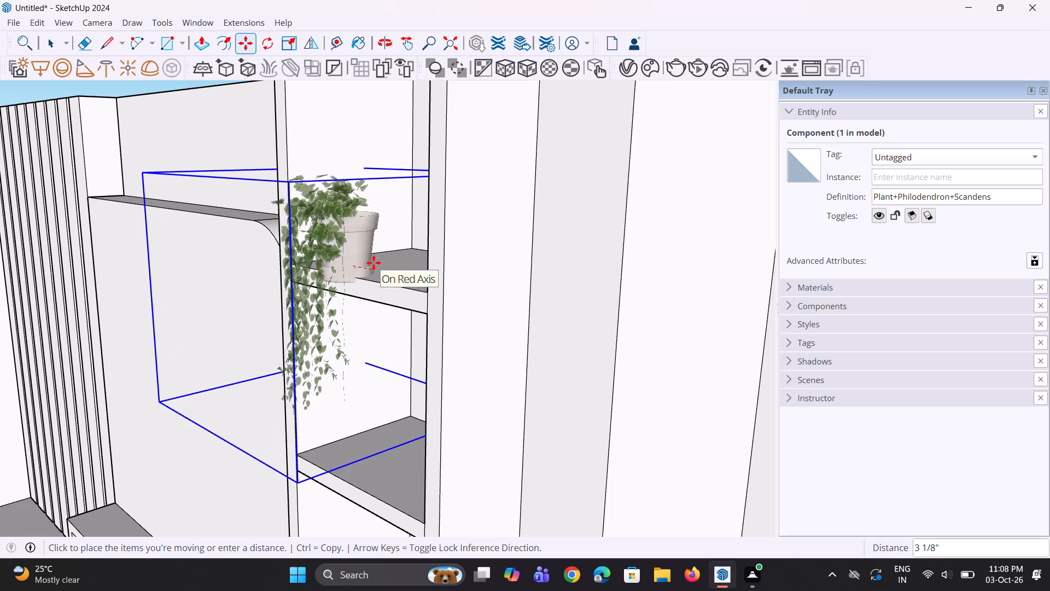
pyautogui.click(382, 262)
pyautogui.moveTo(387, 279); pyautogui.dragTo(512, 294, button='middle')
pyautogui.scroll(1, 512, 294)
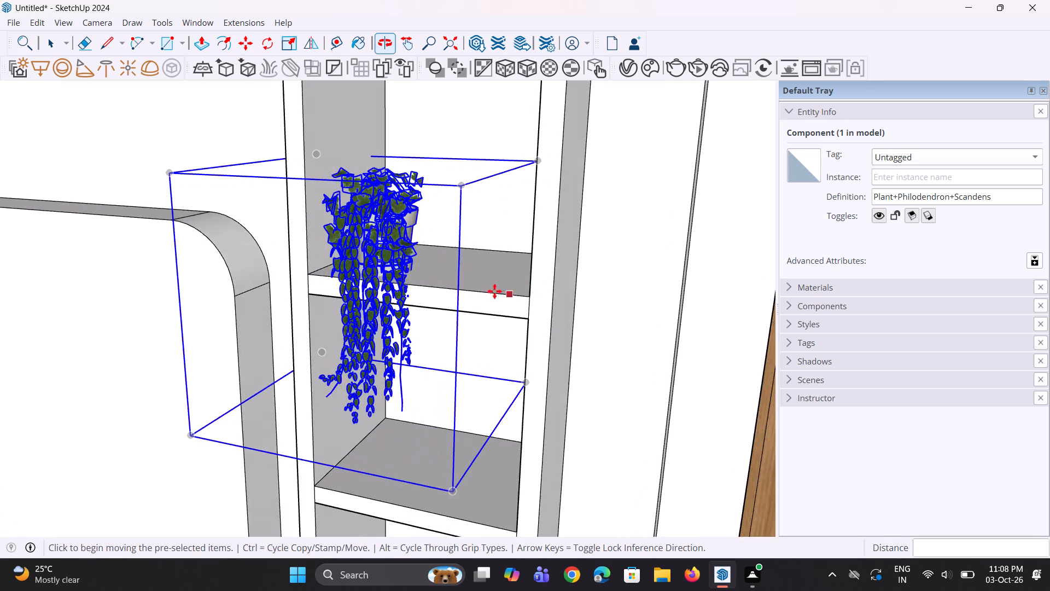
pyautogui.scroll(-9, 476, 288)
pyautogui.press('space')
pyautogui.press('space')
pyautogui.click(560, 128)
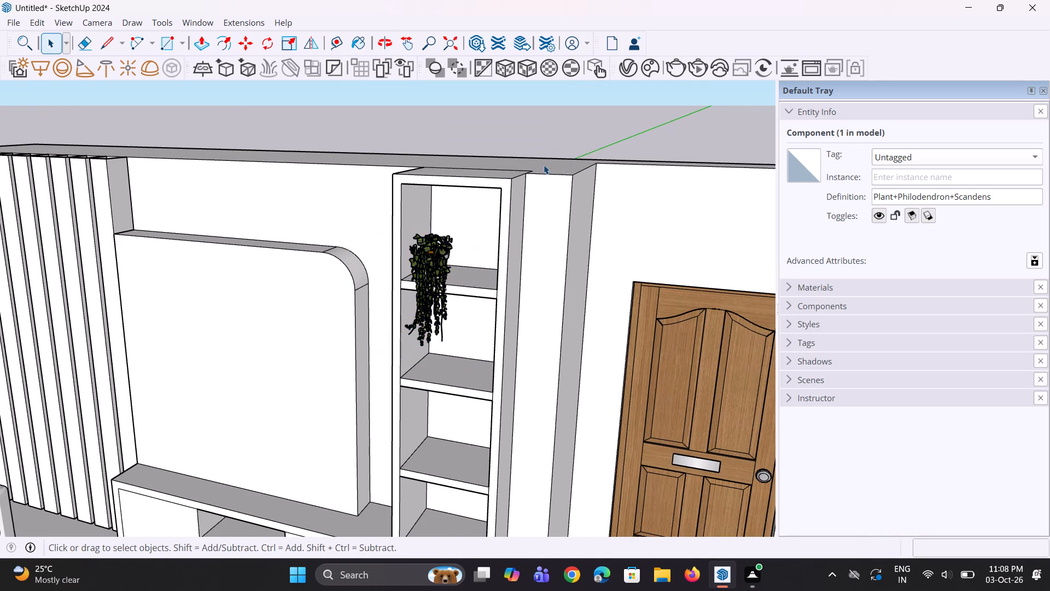
pyautogui.moveTo(462, 265); pyautogui.dragTo(522, 245, button='middle')
pyautogui.scroll(1, 465, 251)
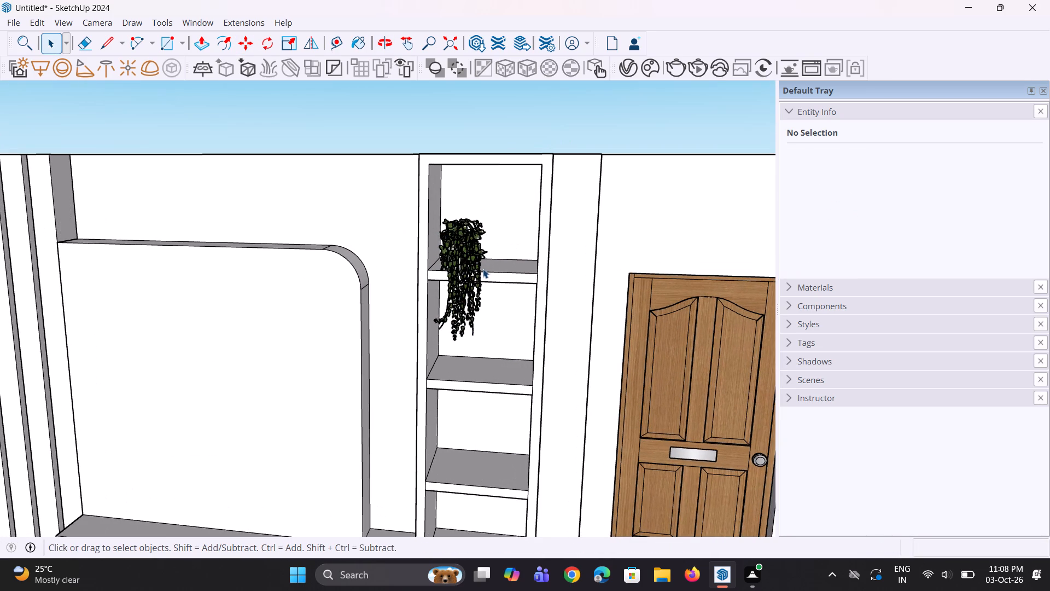
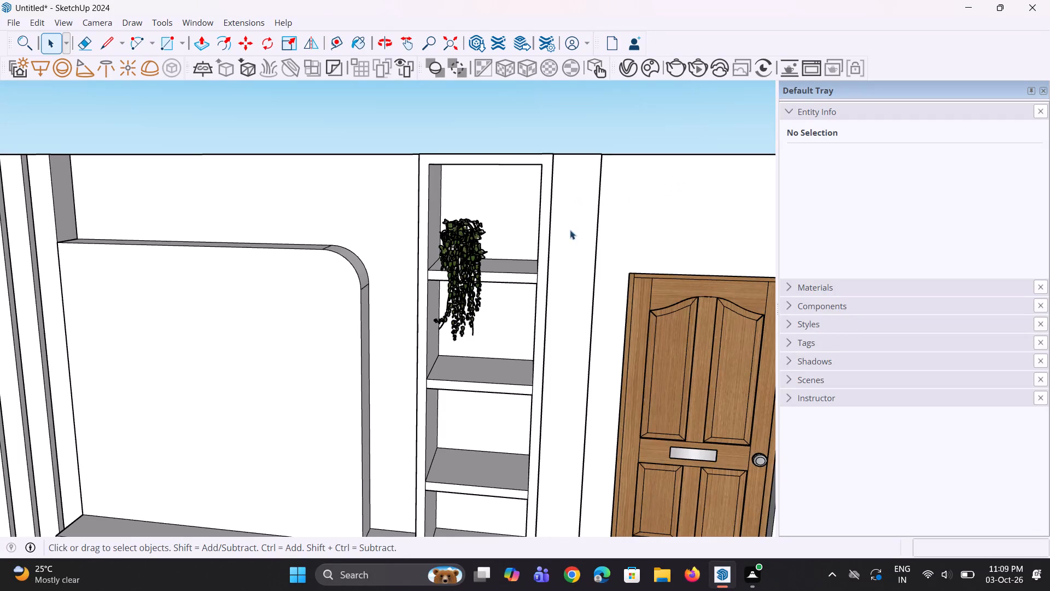
# Slide the hanging plant about 2 11/16" along the red axis toward the middle of the uppermost shelf and clear the selection.
pyautogui.scroll(-1, 321, 349)
pyautogui.moveTo(462, 273); pyautogui.dragTo(410, 258, button='middle')
pyautogui.scroll(7, 412, 263)
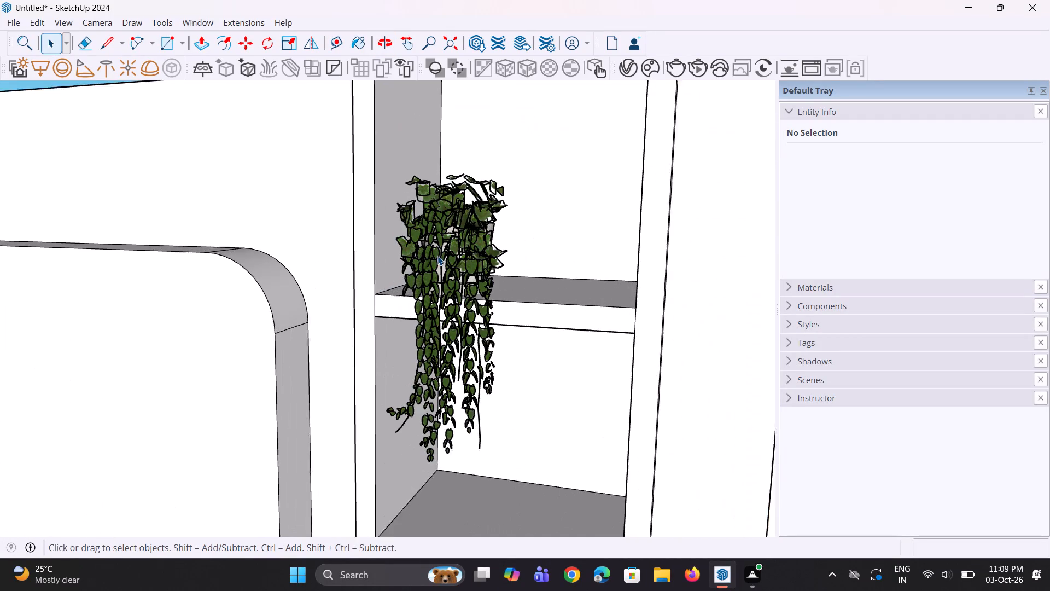
pyautogui.scroll(1, 437, 256)
pyautogui.click(455, 268)
pyautogui.moveTo(475, 265); pyautogui.dragTo(386, 245, button='middle')
pyautogui.scroll(1, 430, 249)
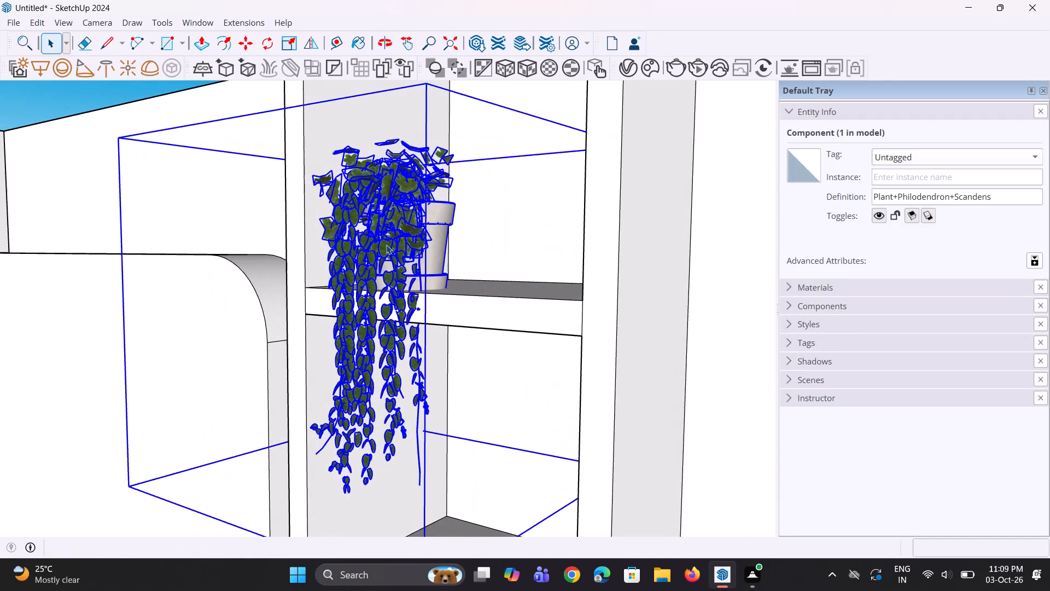
pyautogui.press('m')
pyautogui.click(438, 280)
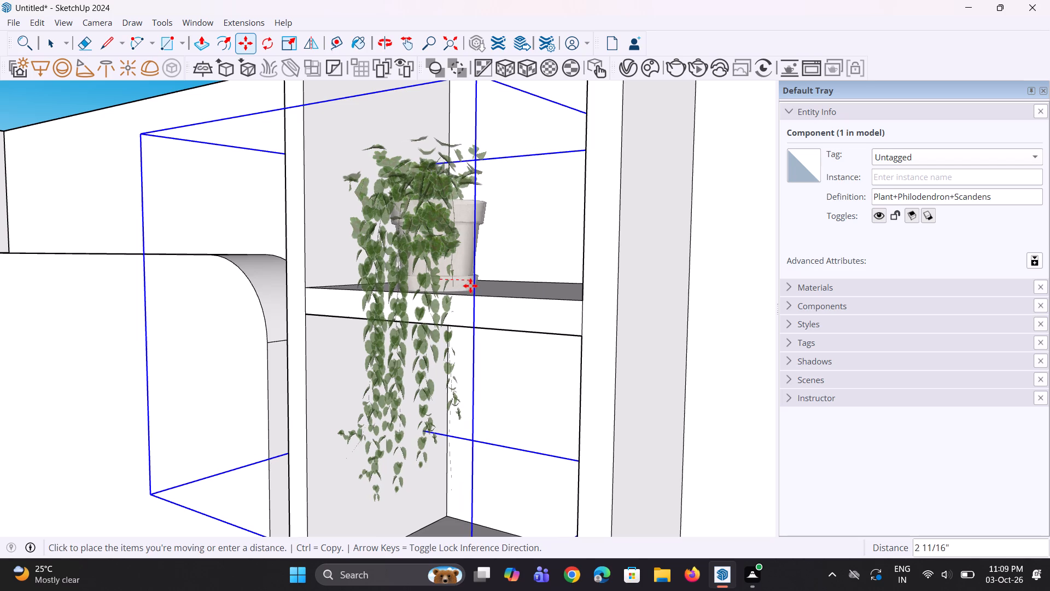
pyautogui.click(470, 286)
pyautogui.scroll(-9, 471, 288)
pyautogui.scroll(1, 472, 291)
pyautogui.moveTo(482, 296); pyautogui.dragTo(522, 318, button='middle')
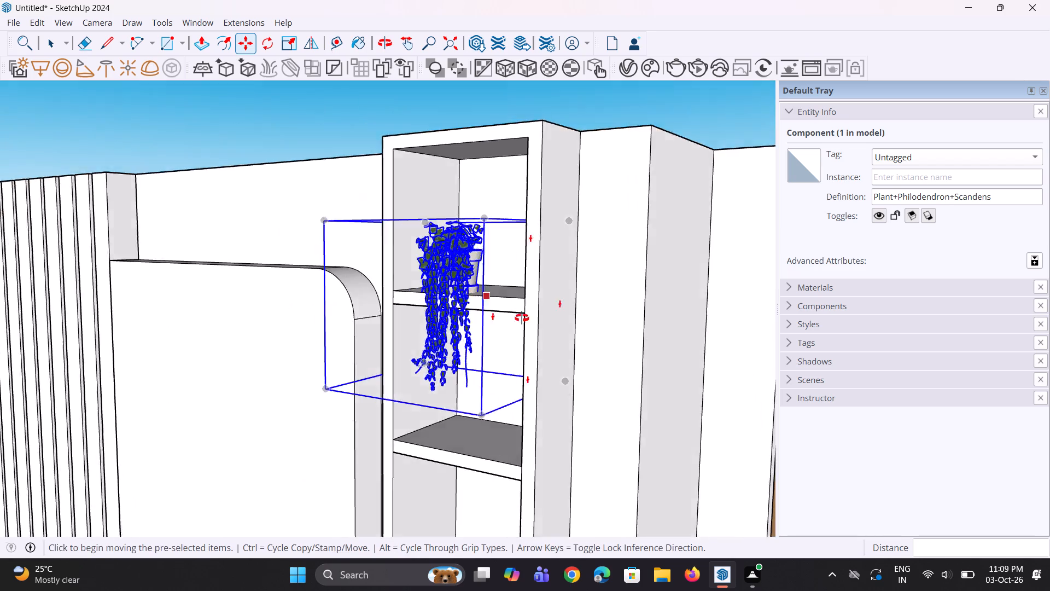
pyautogui.moveTo(522, 318); pyautogui.dragTo(587, 347, button='middle')
pyautogui.press('space')
pyautogui.press('space')
pyautogui.click(687, 122)
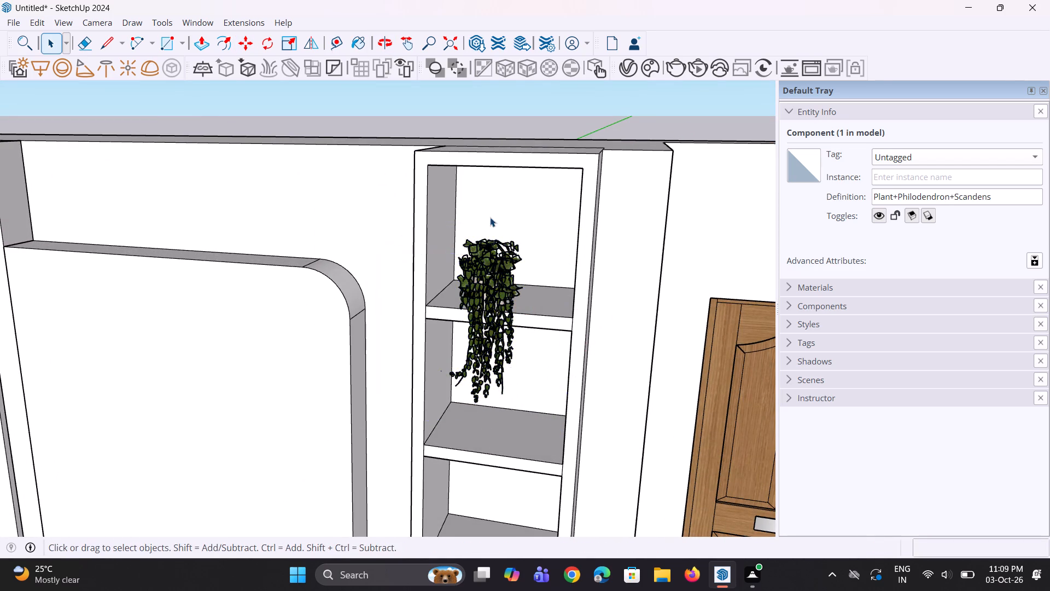
# Import the stone+Jar+4 model from Downloads and place it by the shelf unit.
pyautogui.scroll(-4, 490, 217)
pyautogui.moveTo(504, 242); pyautogui.dragTo(520, 211, button='middle')
pyautogui.scroll(1, 520, 211)
pyautogui.scroll(-4, 465, 274)
pyautogui.moveTo(471, 275); pyautogui.dragTo(490, 248, button='middle')
pyautogui.scroll(1, 490, 248)
pyautogui.click(15, 27)
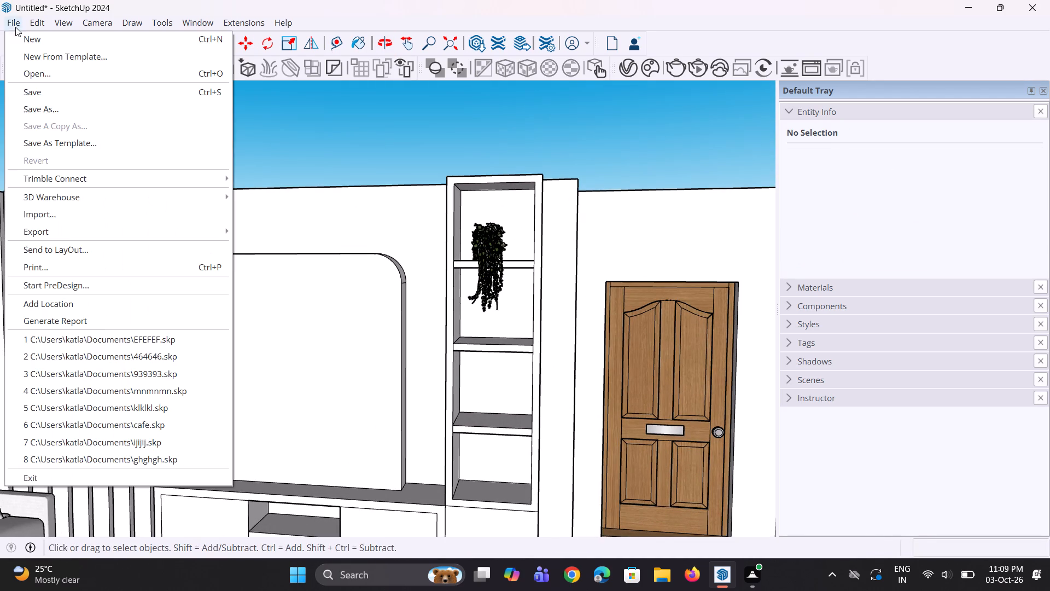
pyautogui.click(46, 217)
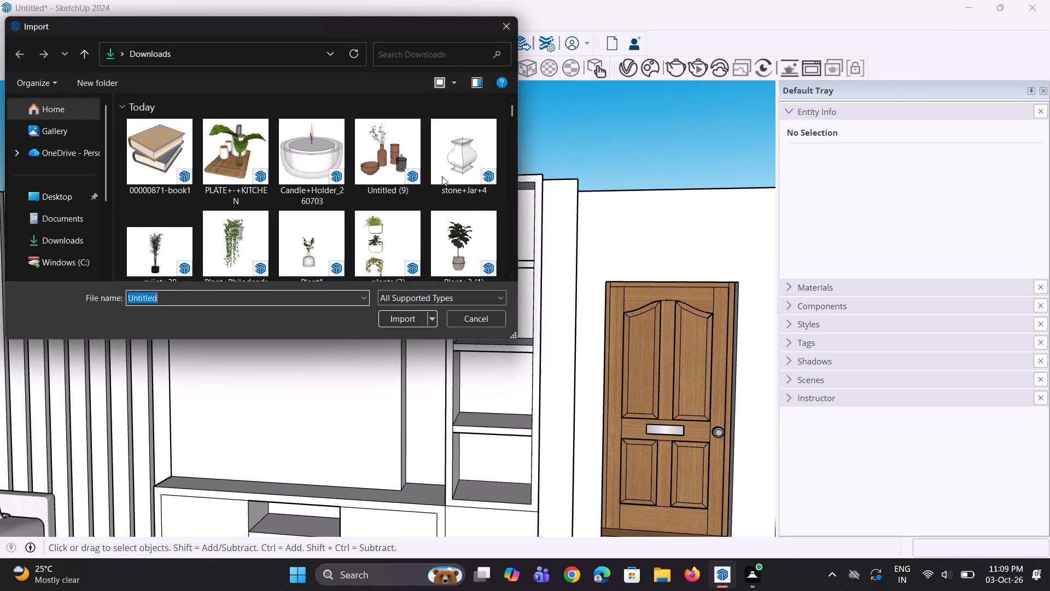
pyautogui.click(443, 168)
pyautogui.click(402, 317)
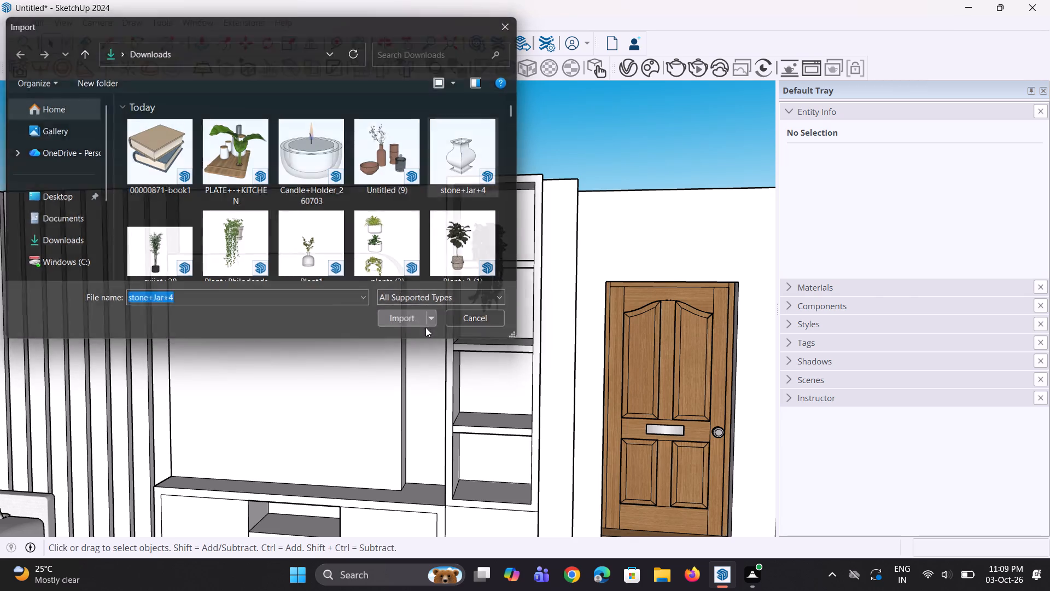
pyautogui.click(437, 332)
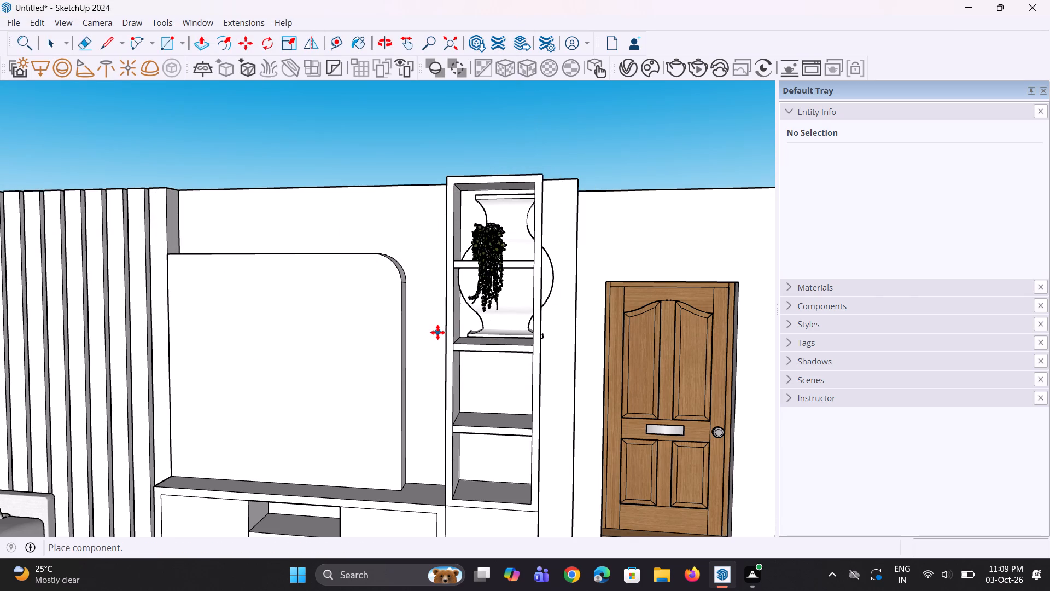
# Scale the stone jar down uniformly to about 0.2 of its imported size.
pyautogui.press('s')
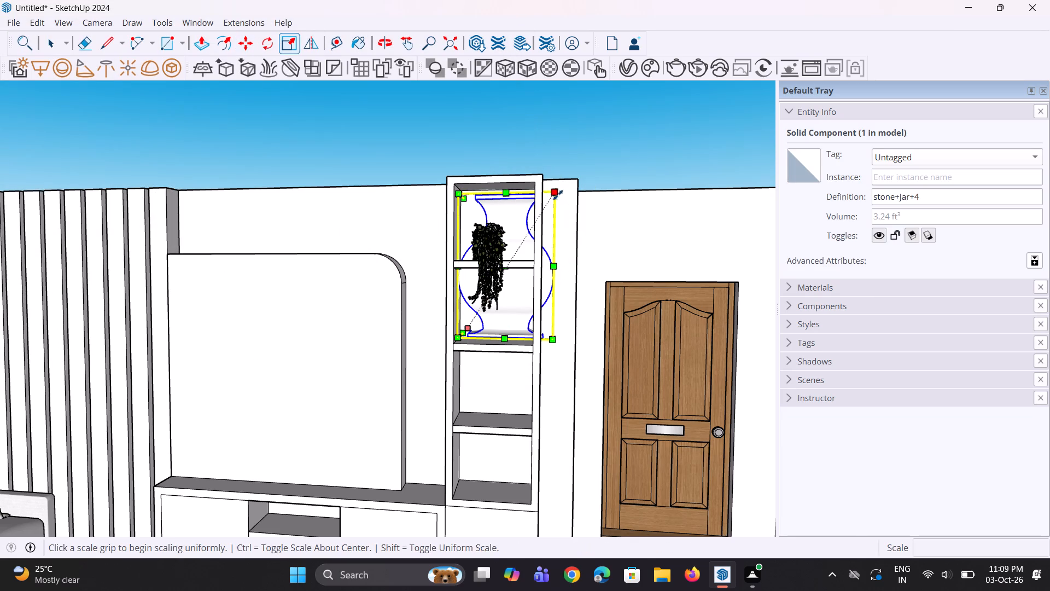
pyautogui.click(556, 192)
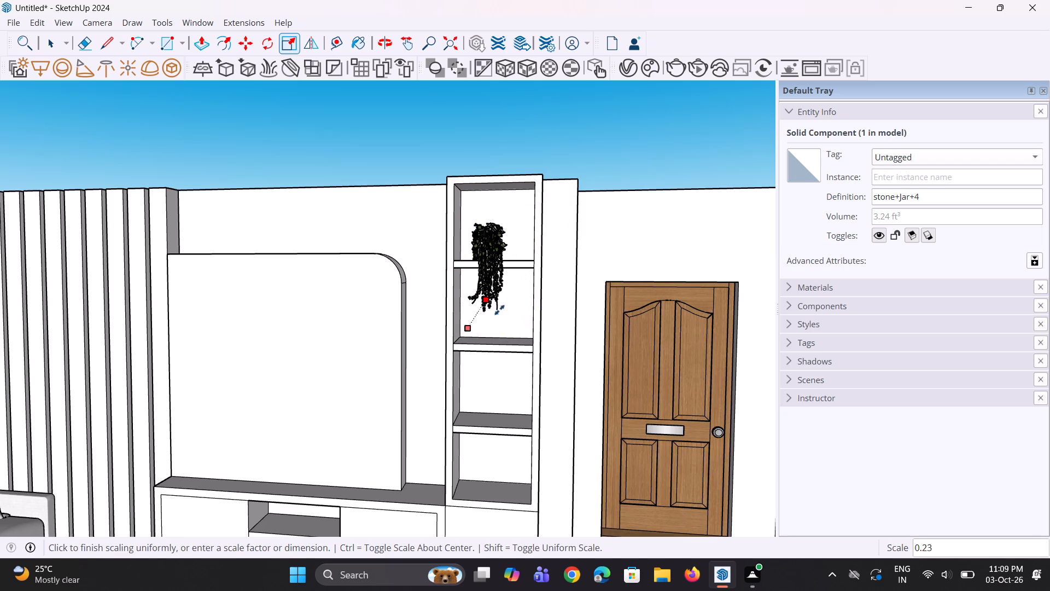
pyautogui.click(495, 317)
# Move the stone jar onto the shelf below the hanging plant and slide it about 8" sideways toward the shelf's middle.
pyautogui.moveTo(494, 326); pyautogui.dragTo(477, 326, button='middle')
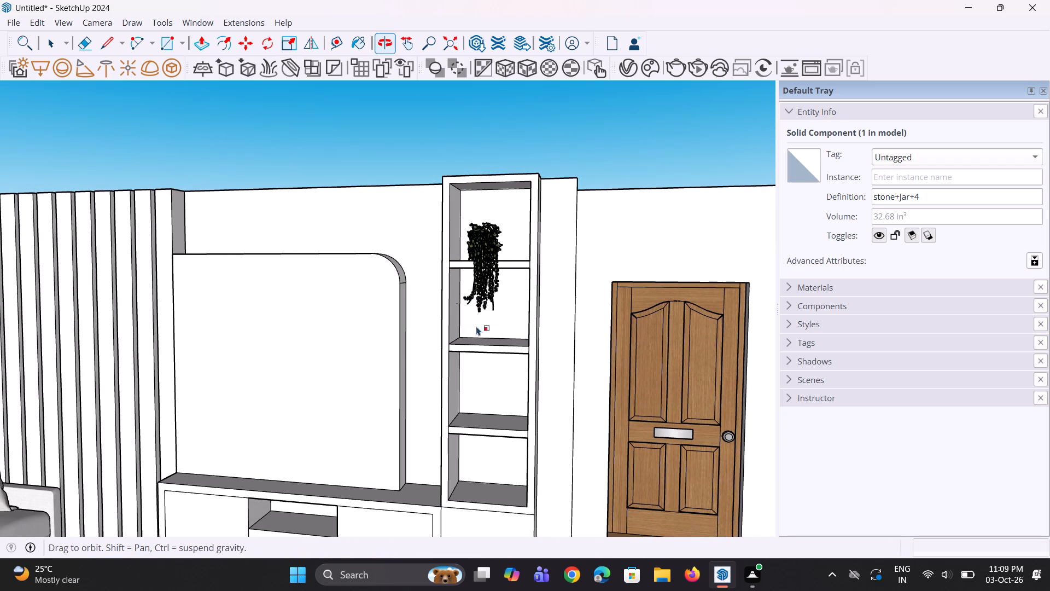
pyautogui.press('m')
pyautogui.click(476, 318)
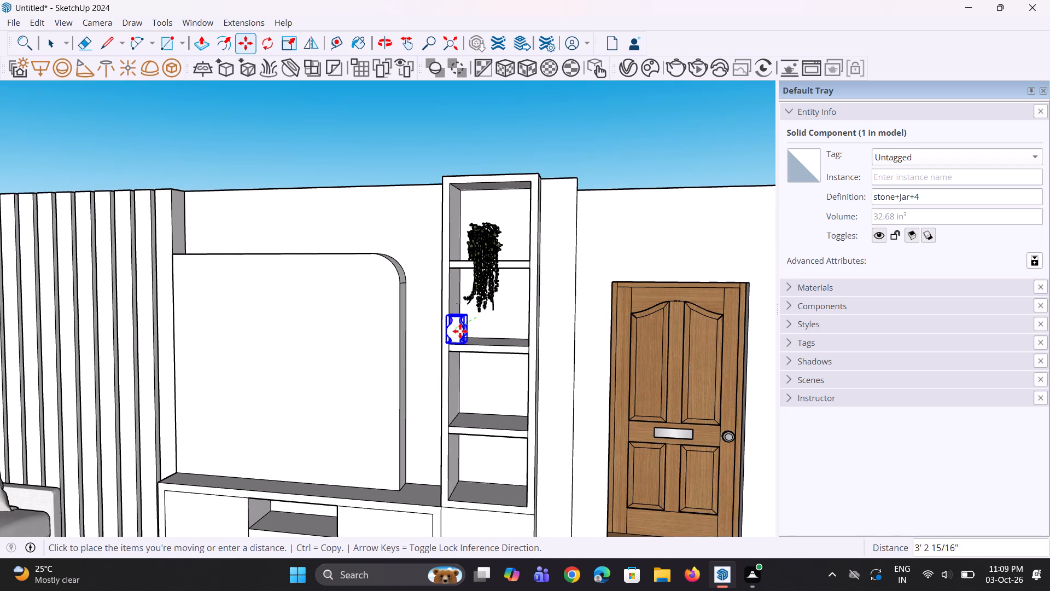
pyautogui.click(462, 331)
pyautogui.moveTo(481, 354); pyautogui.dragTo(500, 379, button='middle')
pyautogui.scroll(8, 500, 379)
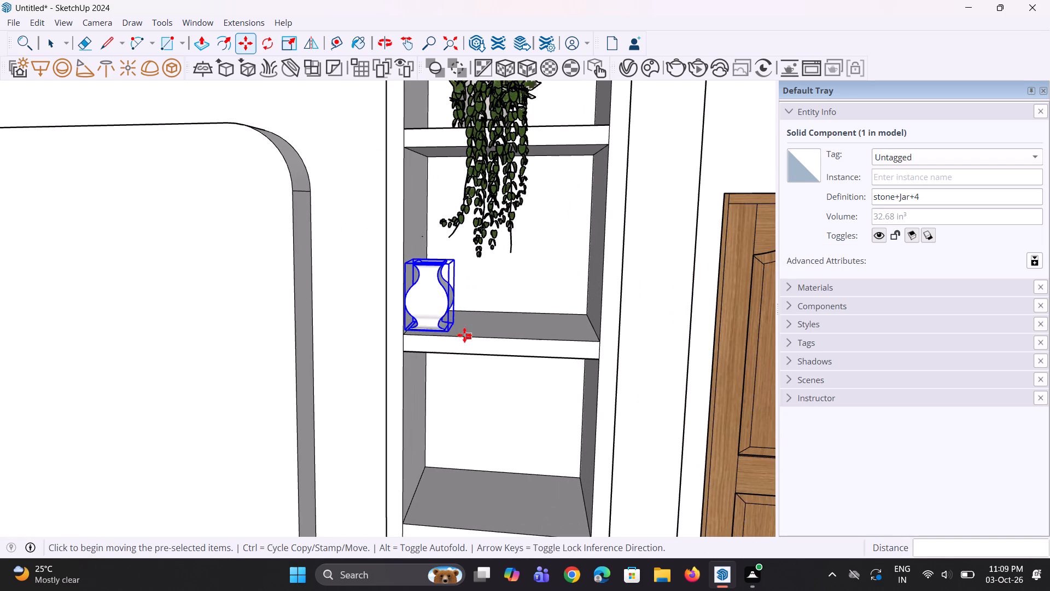
pyautogui.click(451, 330)
pyautogui.click(518, 332)
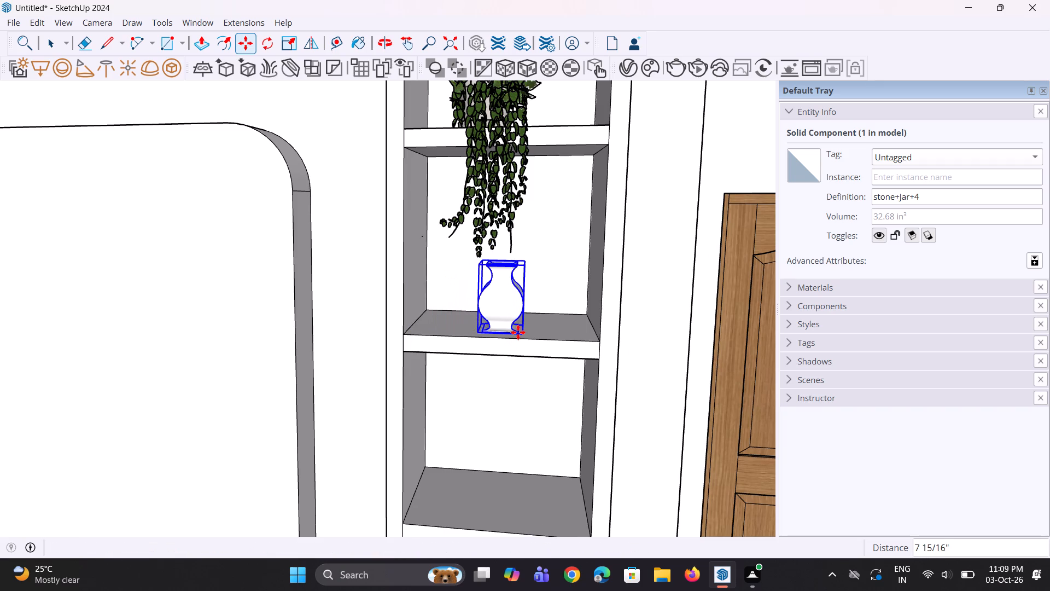
# Scale the stone jar up uniformly to about 1.7 times its size.
pyautogui.press('s')
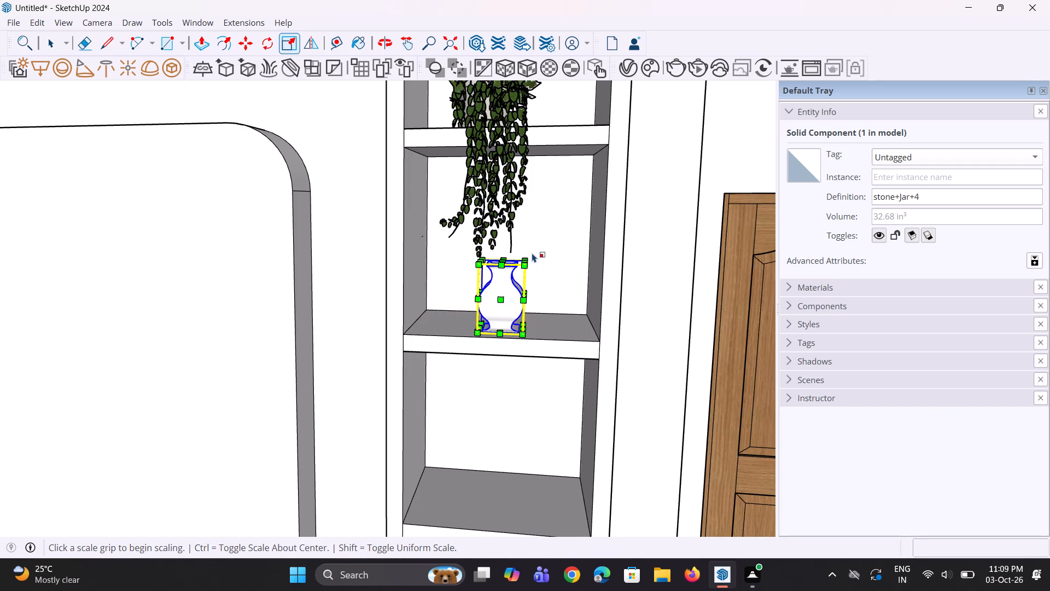
pyautogui.moveTo(523, 267); pyautogui.dragTo(506, 328, button='middle')
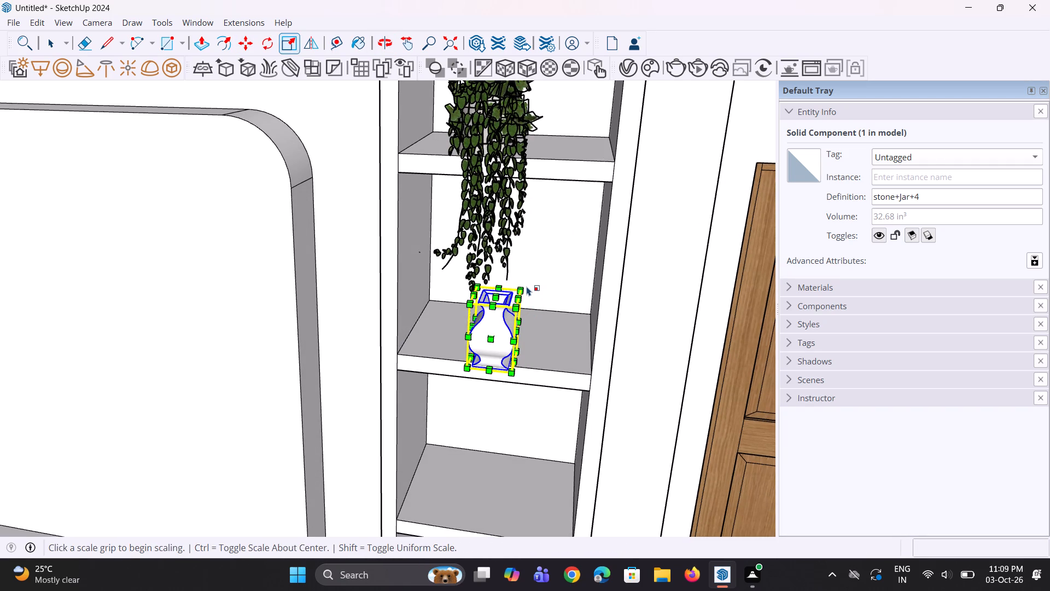
pyautogui.click(523, 287)
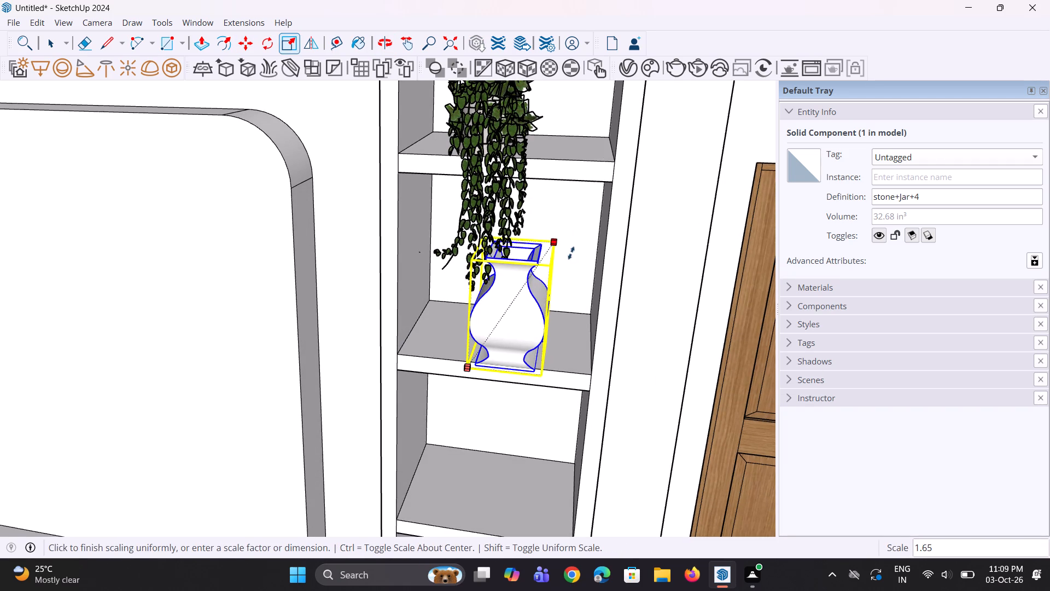
pyautogui.click(575, 248)
# Push the stone jar about 2" deeper into its shelf along the green axis and clear the selection.
pyautogui.moveTo(532, 346); pyautogui.dragTo(442, 347, button='middle')
pyautogui.press('m')
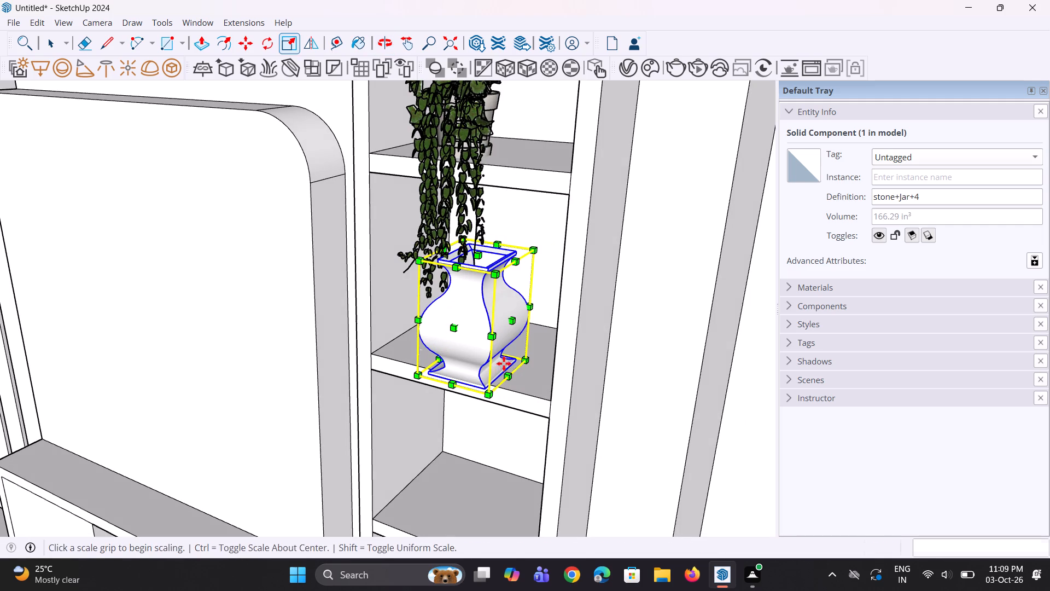
pyautogui.click(523, 363)
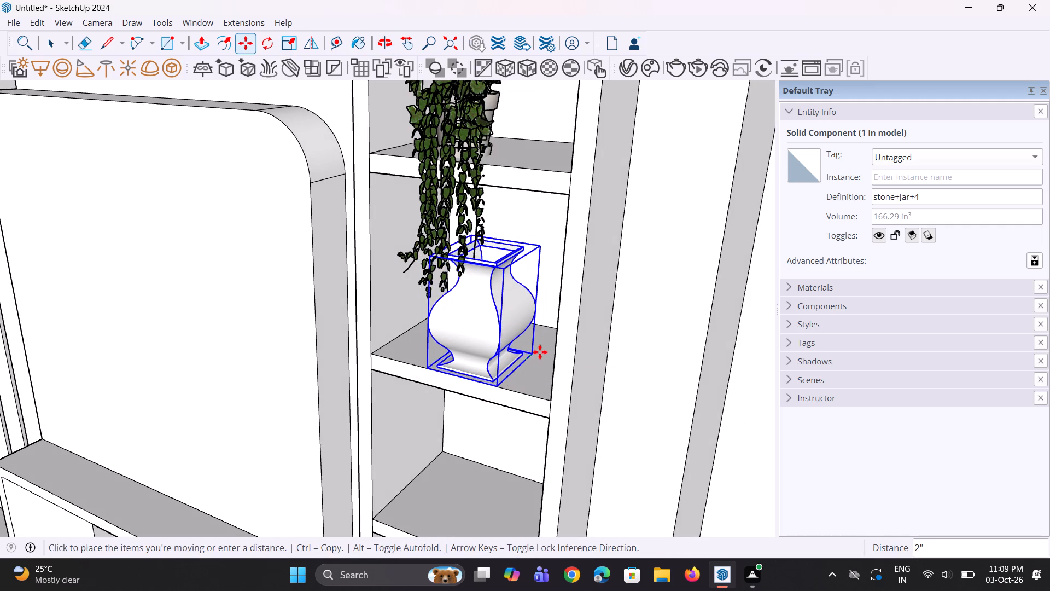
pyautogui.click(545, 347)
pyautogui.scroll(-4, 529, 339)
pyautogui.moveTo(498, 321); pyautogui.dragTo(636, 282, button='middle')
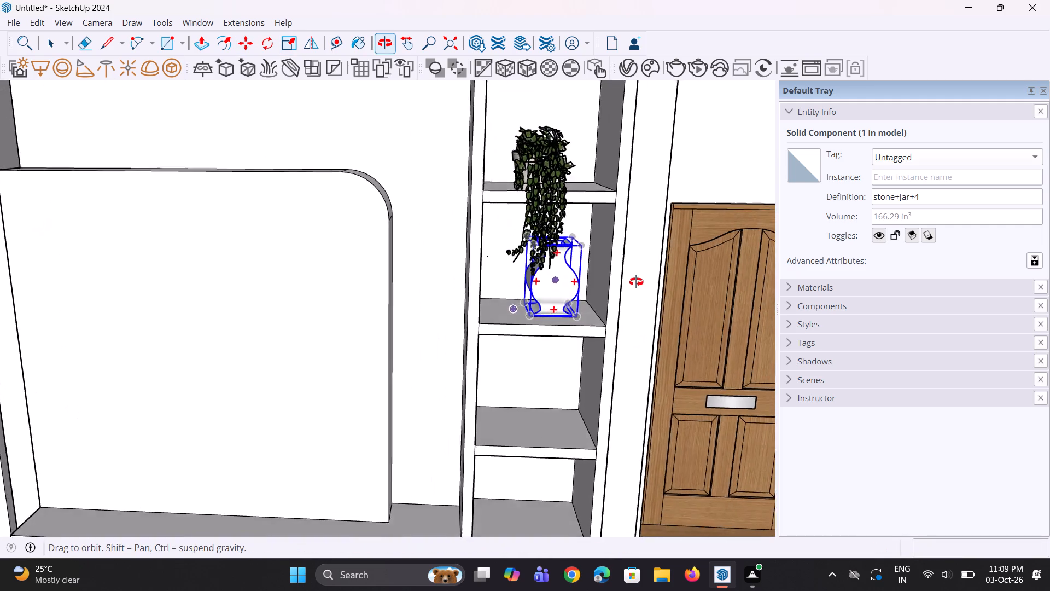
pyautogui.moveTo(636, 282); pyautogui.dragTo(606, 272, button='middle')
pyautogui.press('space')
pyautogui.press('space')
pyautogui.scroll(-4, 590, 301)
pyautogui.moveTo(590, 299); pyautogui.dragTo(604, 294, button='middle')
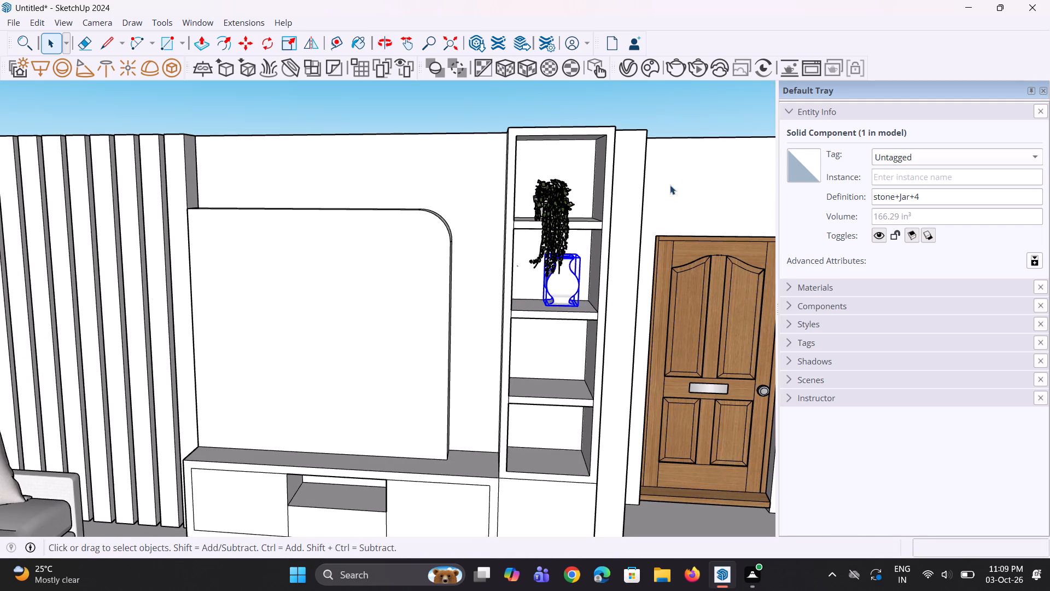
pyautogui.click(707, 108)
pyautogui.scroll(2, 555, 272)
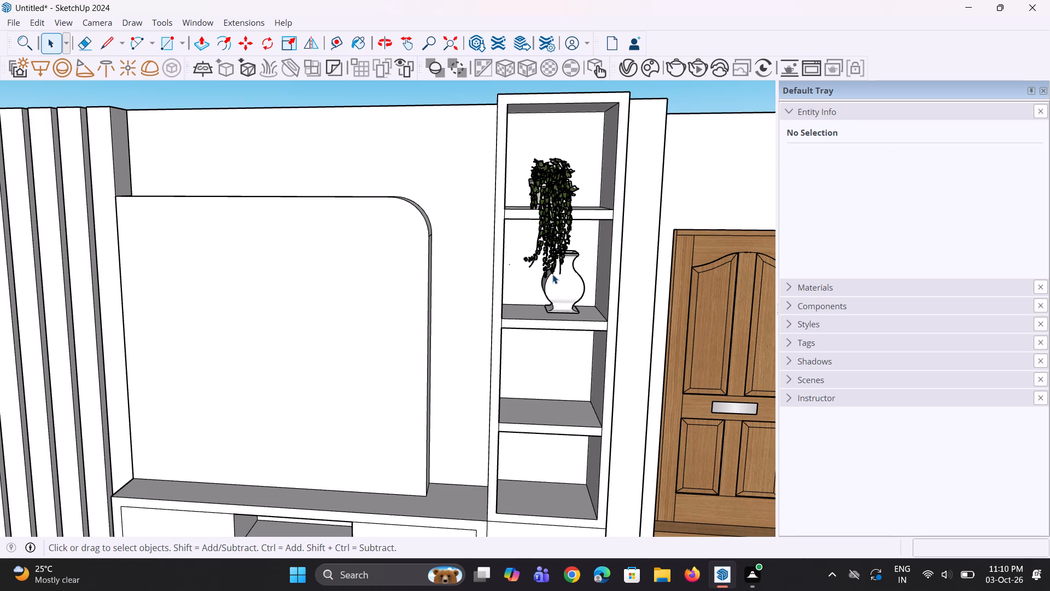
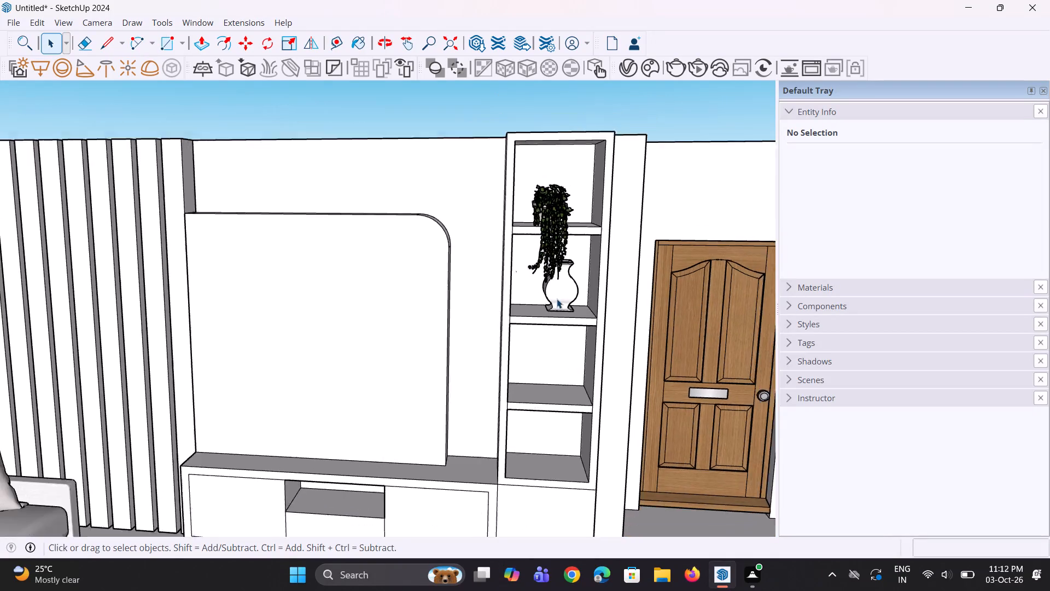
# Move the stone jar about 2" toward the front edge of its shelf below the hanging plant.
pyautogui.scroll(2, 542, 296)
pyautogui.click(556, 303)
pyautogui.scroll(1, 559, 310)
pyautogui.moveTo(551, 332); pyautogui.dragTo(521, 354, button='middle')
pyautogui.scroll(2, 566, 330)
pyautogui.press('m')
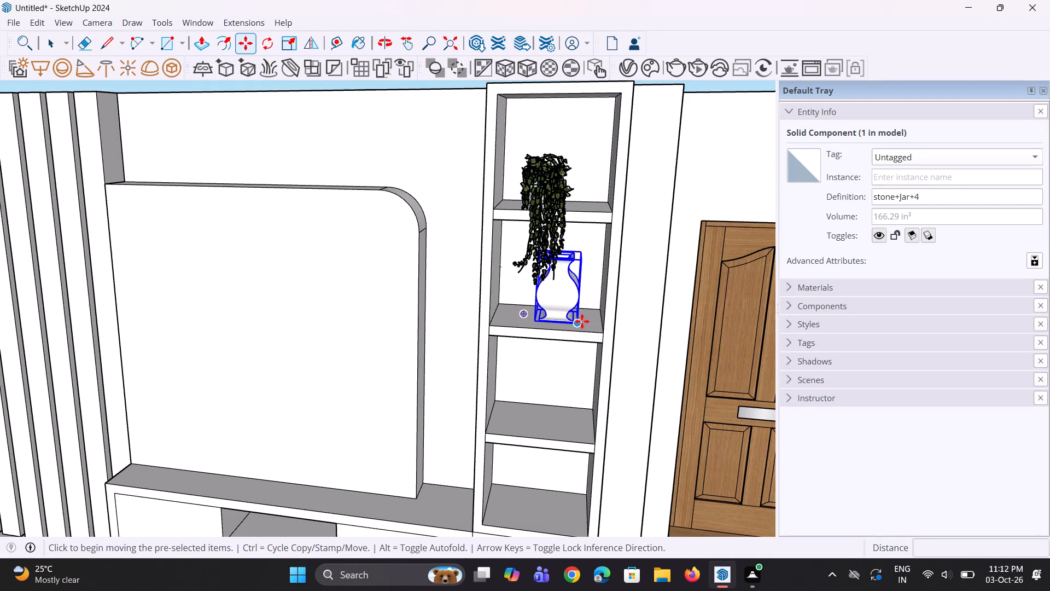
pyautogui.click(581, 321)
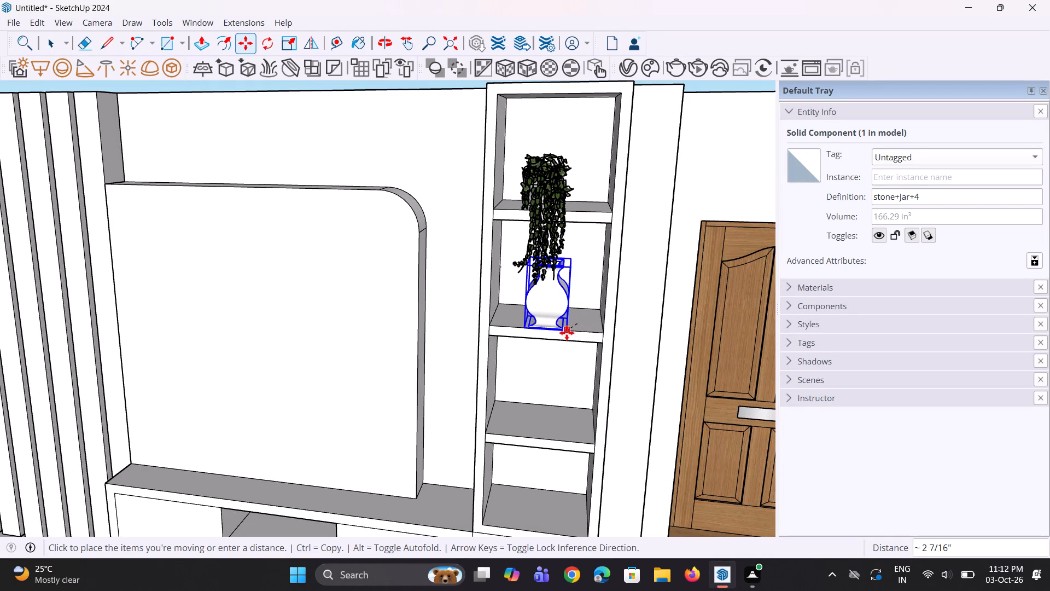
pyautogui.click(572, 328)
# Shift the stone jar about 2 3/8" further toward its shelf's front edge, nudge it slightly sideways, and clear the selection.
pyautogui.moveTo(574, 344); pyautogui.dragTo(446, 347, button='middle')
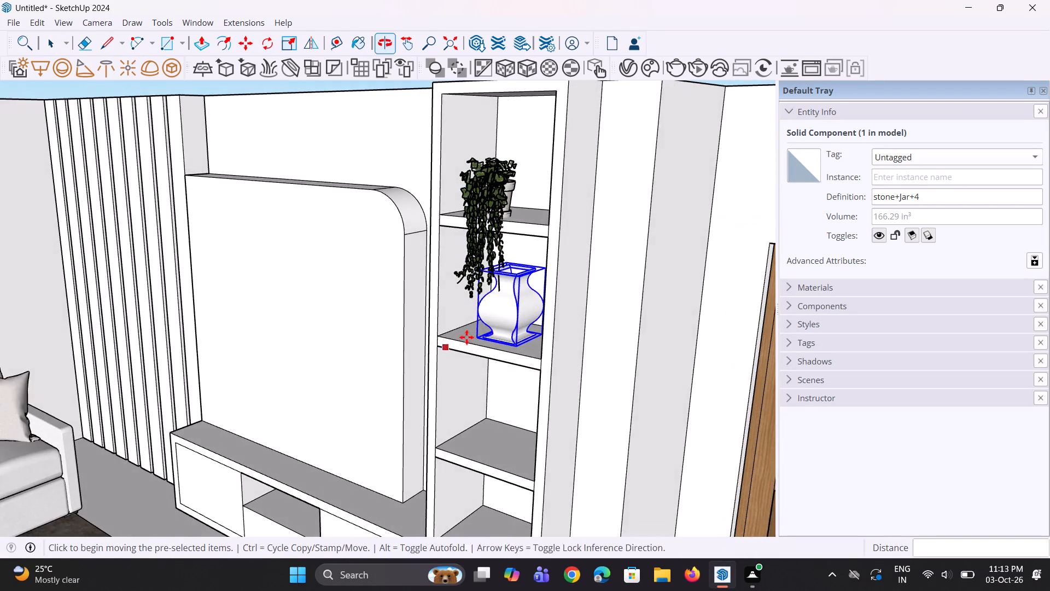
pyautogui.scroll(5, 494, 341)
pyautogui.click(522, 342)
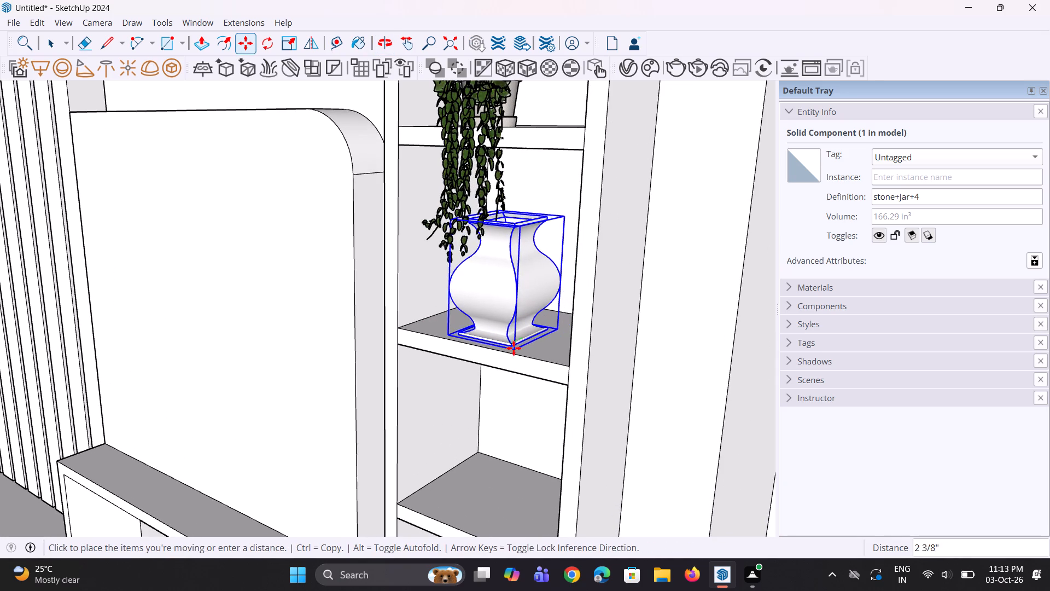
pyautogui.click(509, 345)
pyautogui.moveTo(502, 360); pyautogui.dragTo(508, 363, button='middle')
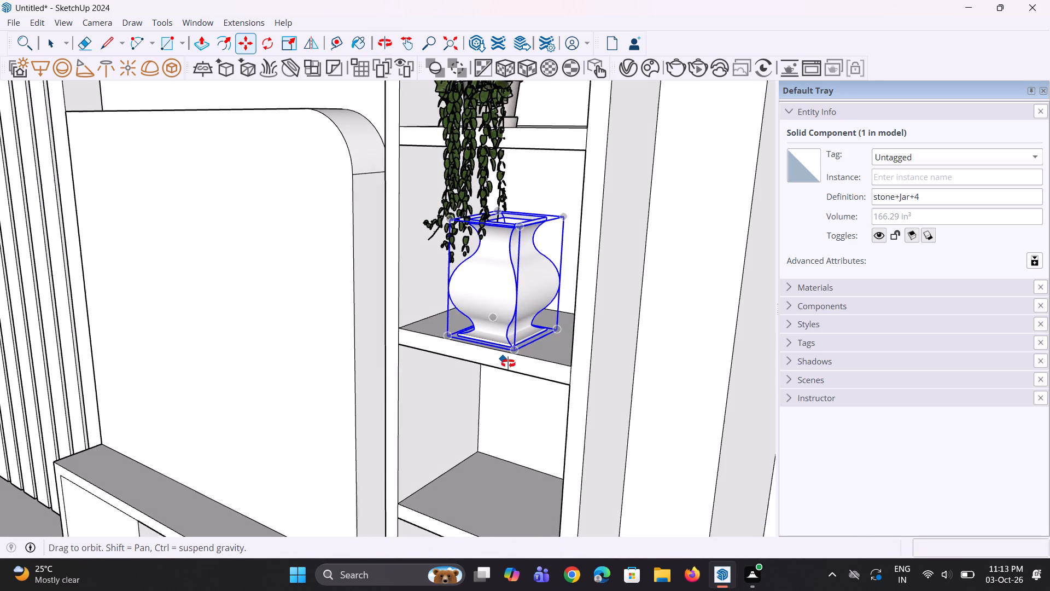
pyautogui.moveTo(508, 363); pyautogui.dragTo(573, 351, button='middle')
pyautogui.click(555, 334)
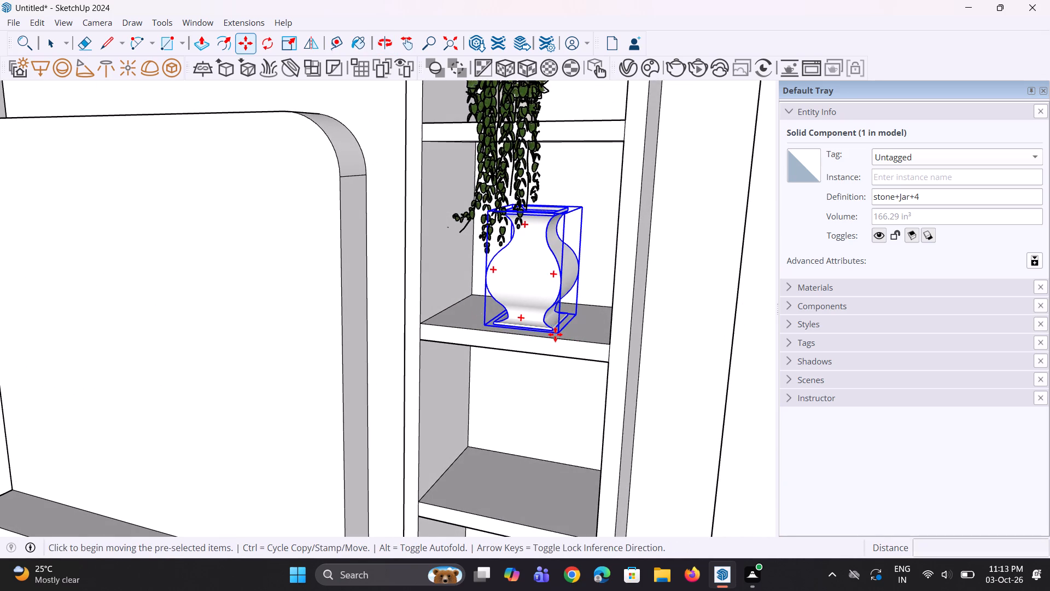
pyautogui.click(560, 332)
pyautogui.scroll(-6, 565, 334)
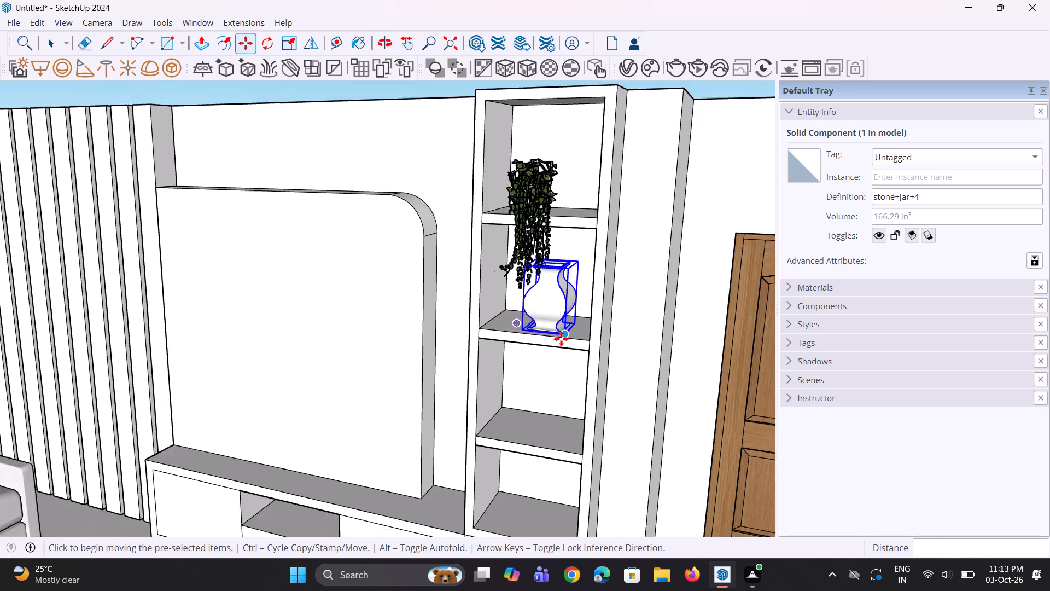
pyautogui.scroll(-4, 561, 339)
pyautogui.moveTo(567, 344); pyautogui.dragTo(647, 321, button='middle')
pyautogui.press('space')
pyautogui.press('space')
pyautogui.click(721, 143)
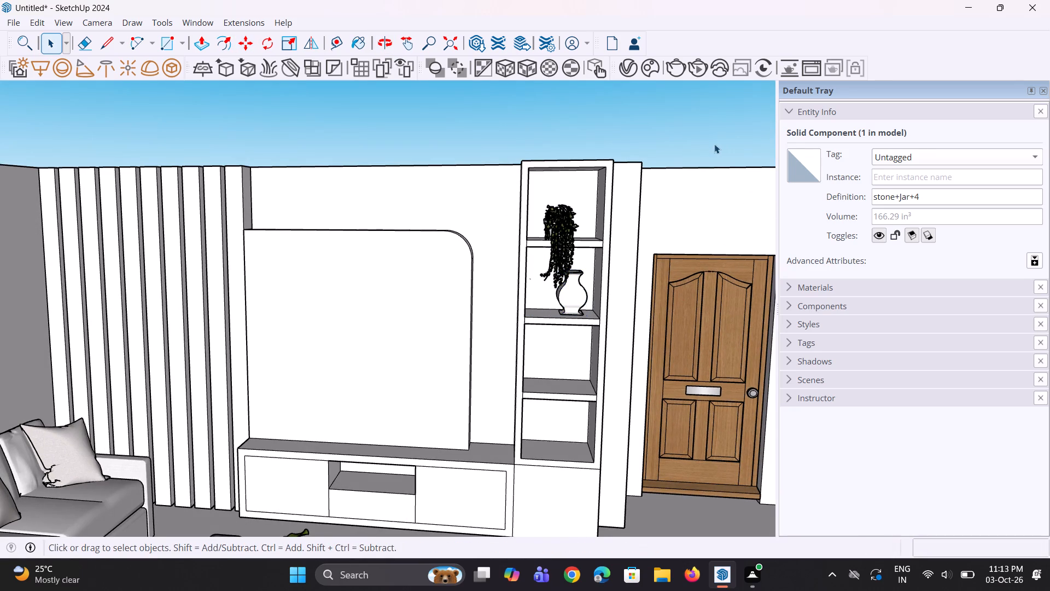
pyautogui.moveTo(609, 297); pyautogui.dragTo(625, 310, button='middle')
pyautogui.scroll(1, 596, 308)
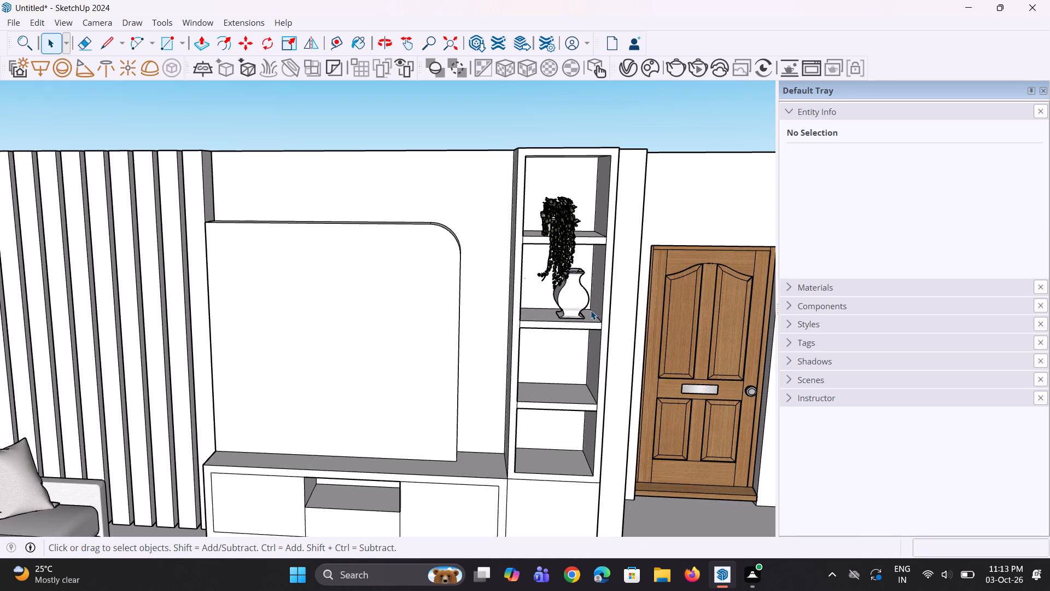
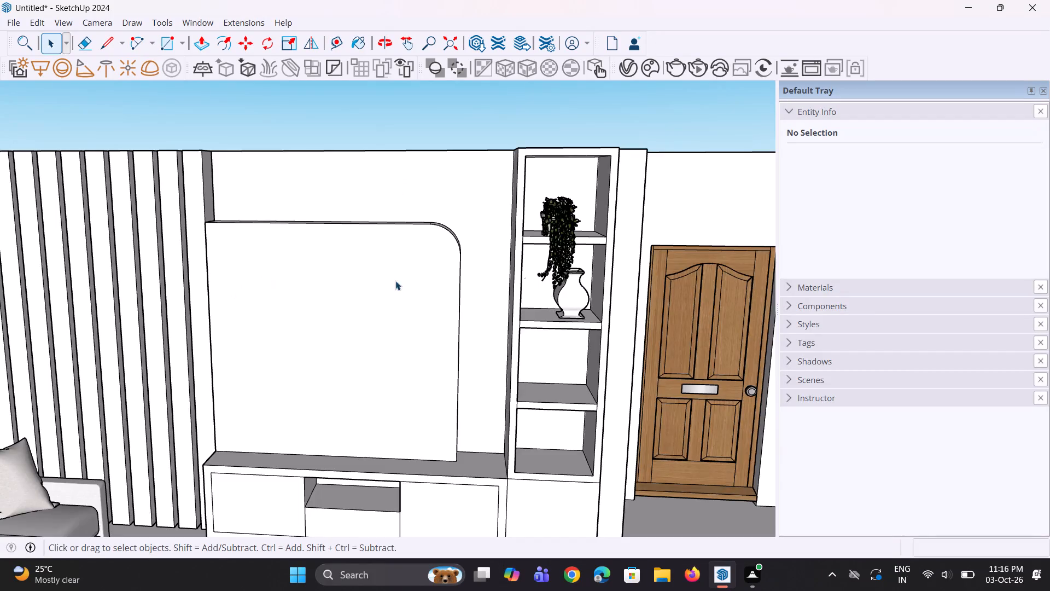
# Import the Plant+2 (1) model from Downloads and place it on the floor between the sofa and the TV unit.
pyautogui.scroll(-3, 395, 281)
pyautogui.moveTo(487, 316); pyautogui.dragTo(220, 444, button='middle')
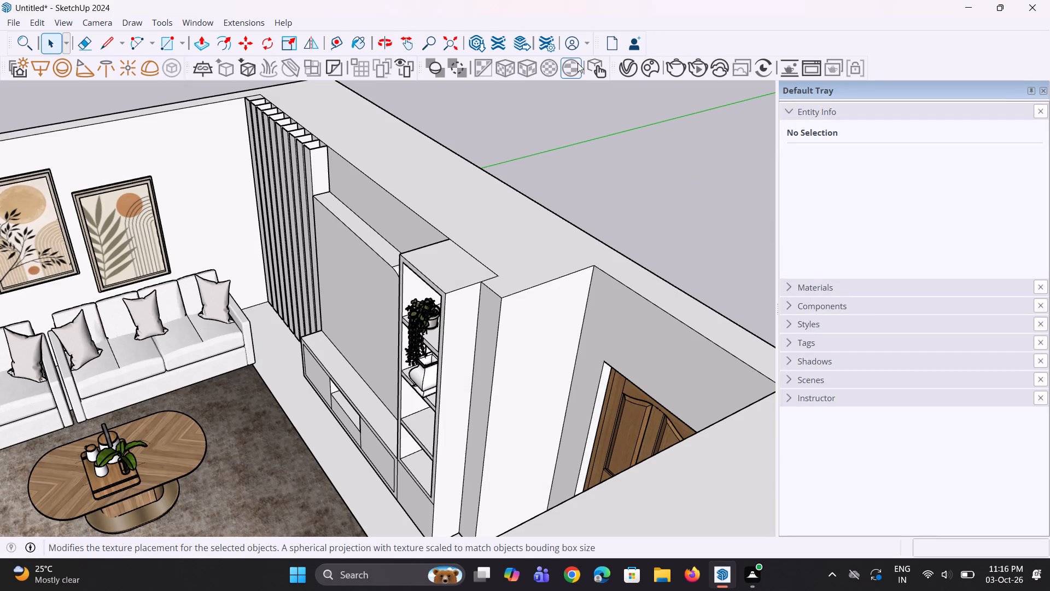
pyautogui.moveTo(466, 293); pyautogui.dragTo(696, 208, button='middle')
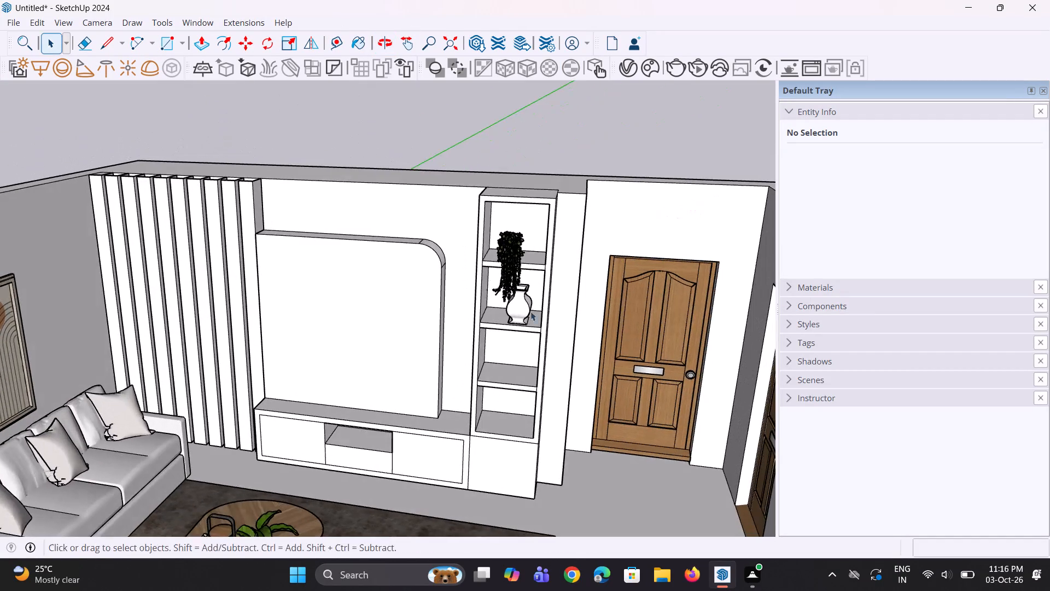
pyautogui.scroll(2, 511, 366)
pyautogui.scroll(-5, 474, 281)
pyautogui.scroll(4, 489, 346)
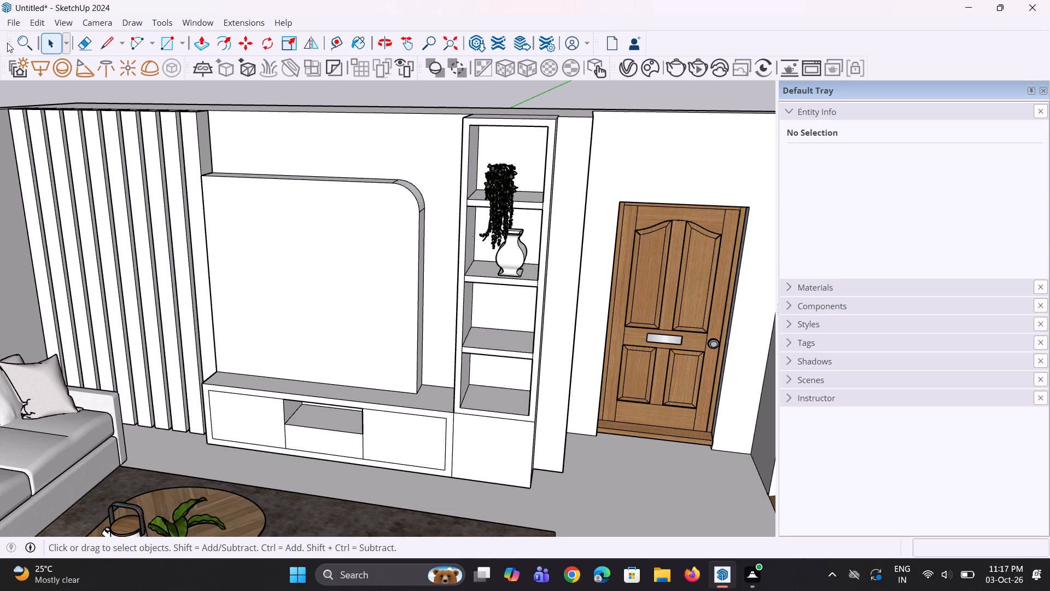
pyautogui.click(17, 24)
pyautogui.click(86, 218)
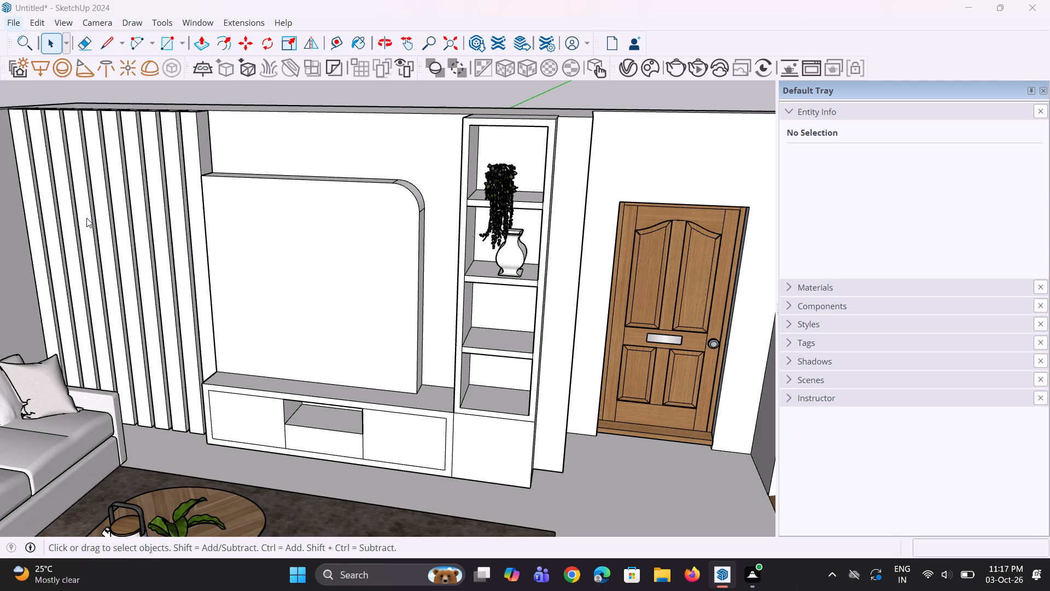
pyautogui.scroll(-1, 283, 206)
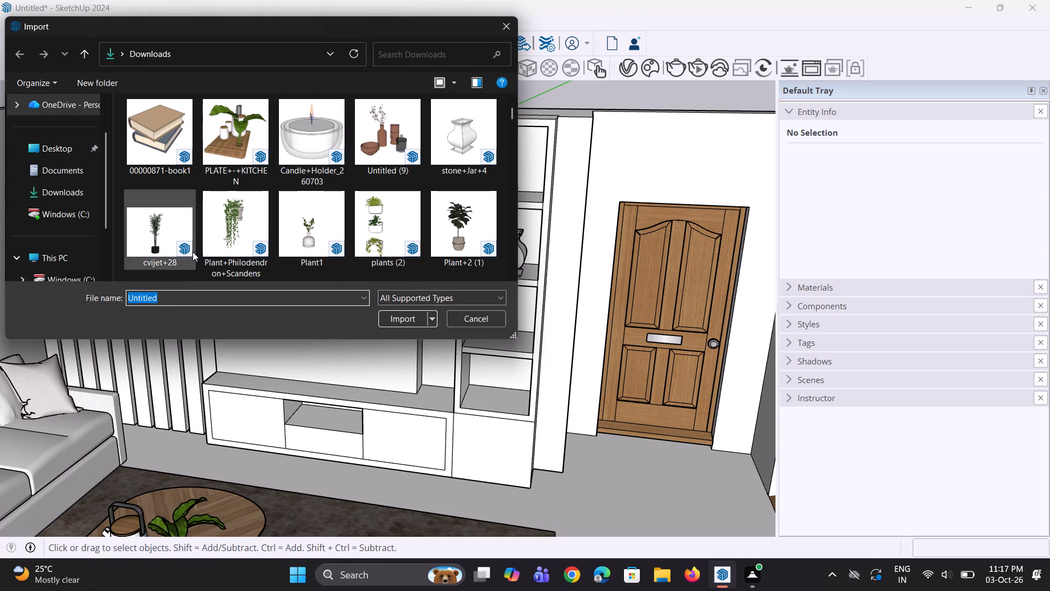
pyautogui.click(456, 227)
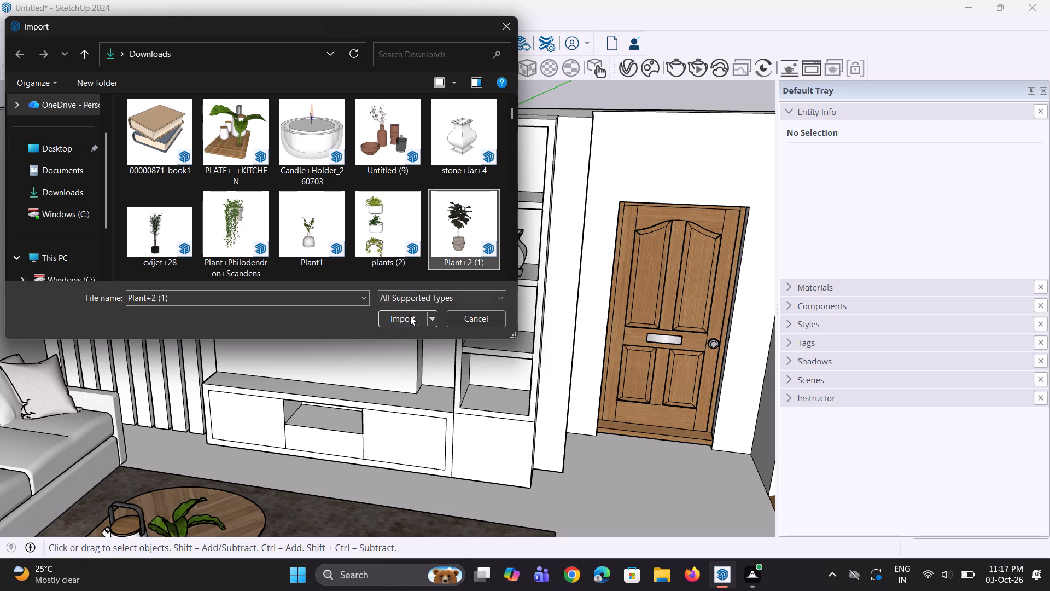
pyautogui.click(410, 317)
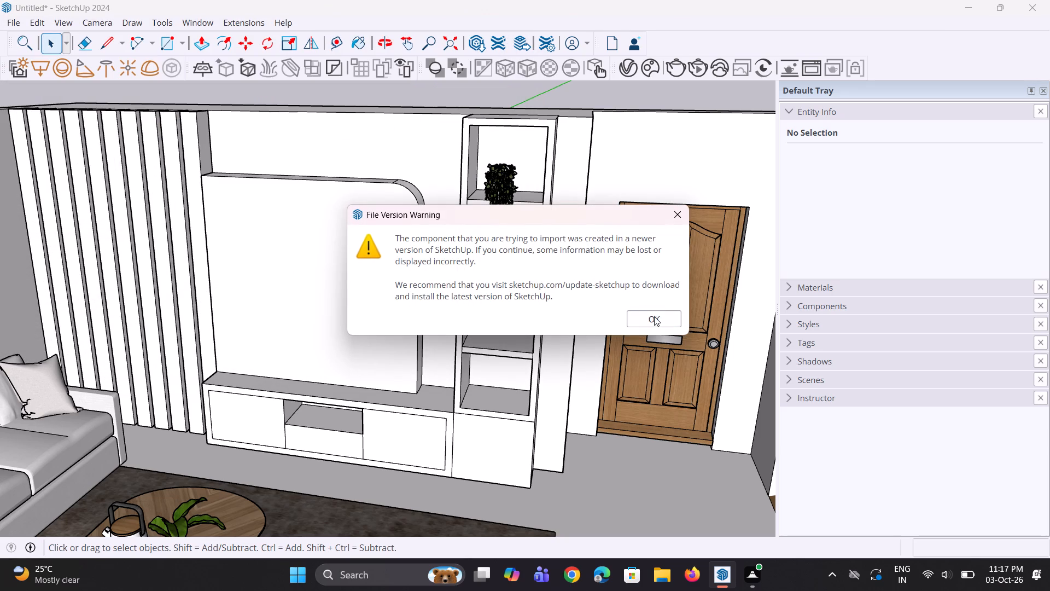
pyautogui.click(654, 316)
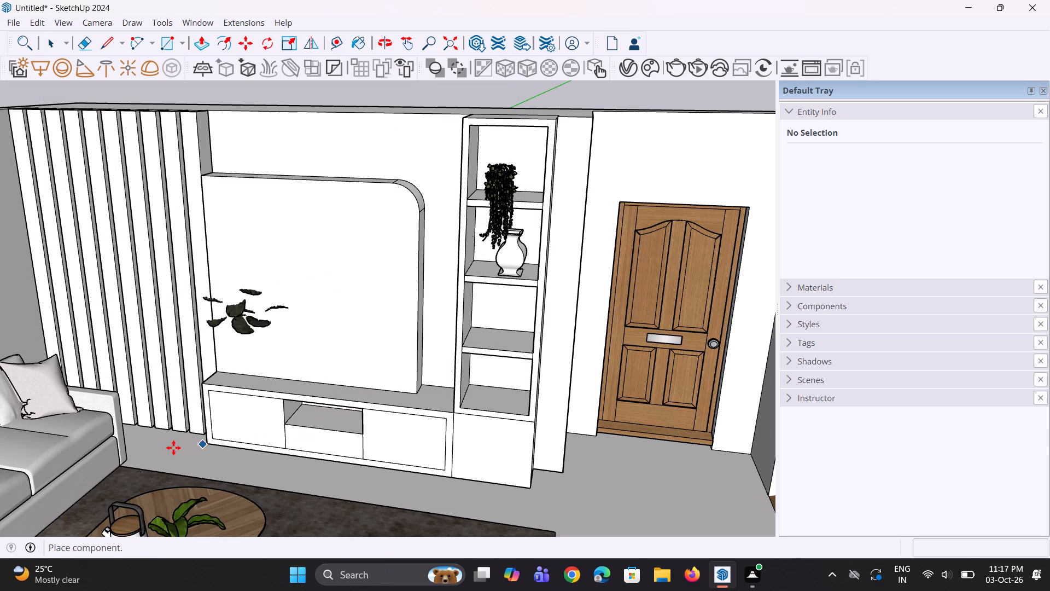
pyautogui.click(120, 468)
# Move the sofa group about 10 3/4" away from the slatted wall to make room in the corner.
pyautogui.moveTo(179, 445); pyautogui.dragTo(196, 504, button='middle')
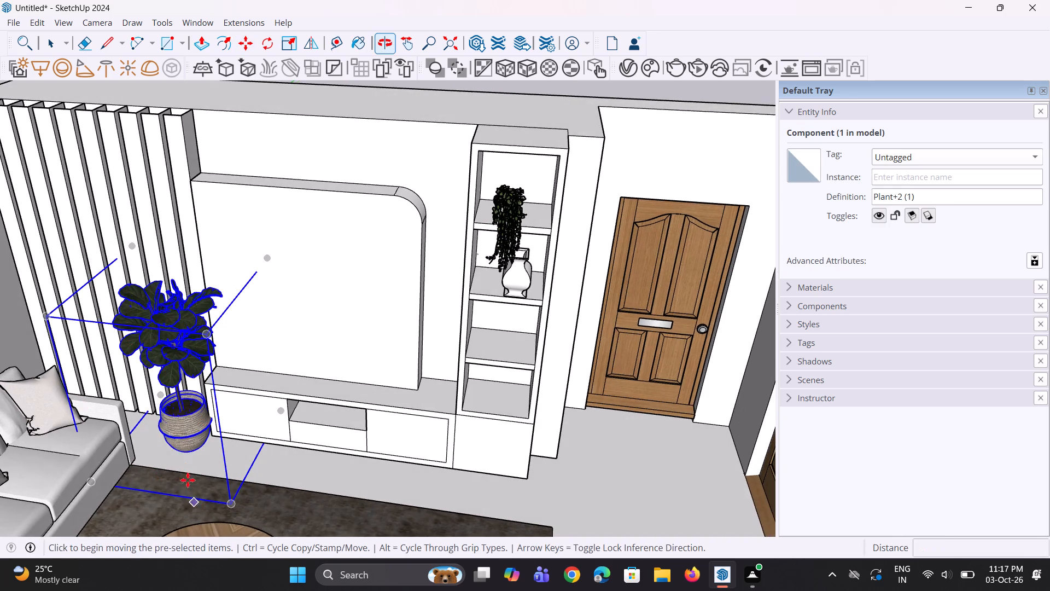
pyautogui.scroll(-16, 163, 408)
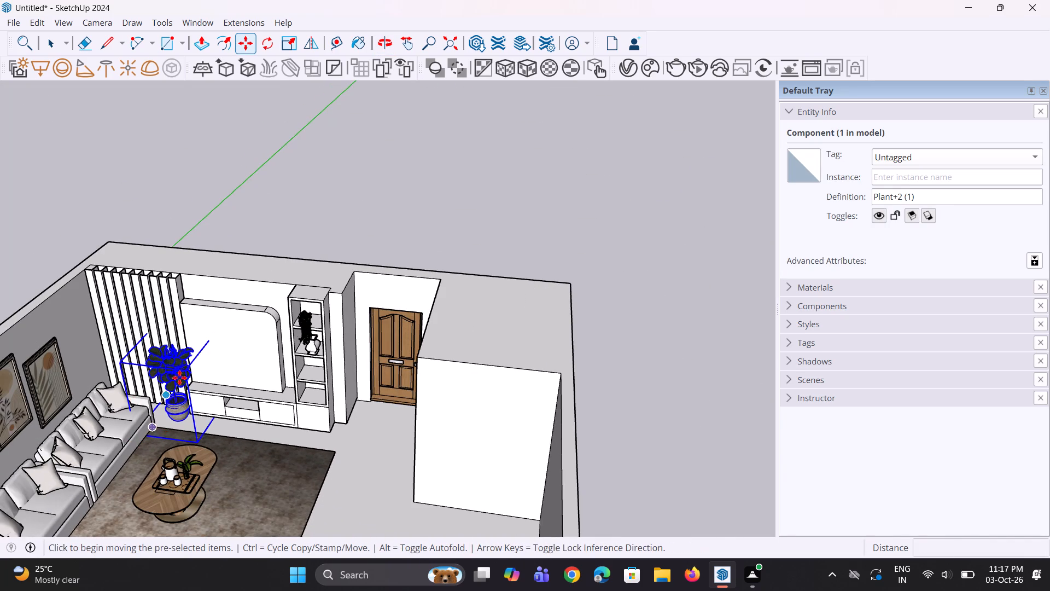
pyautogui.scroll(-4, 179, 378)
pyautogui.scroll(6, 114, 455)
pyautogui.press('space')
pyautogui.click(114, 457)
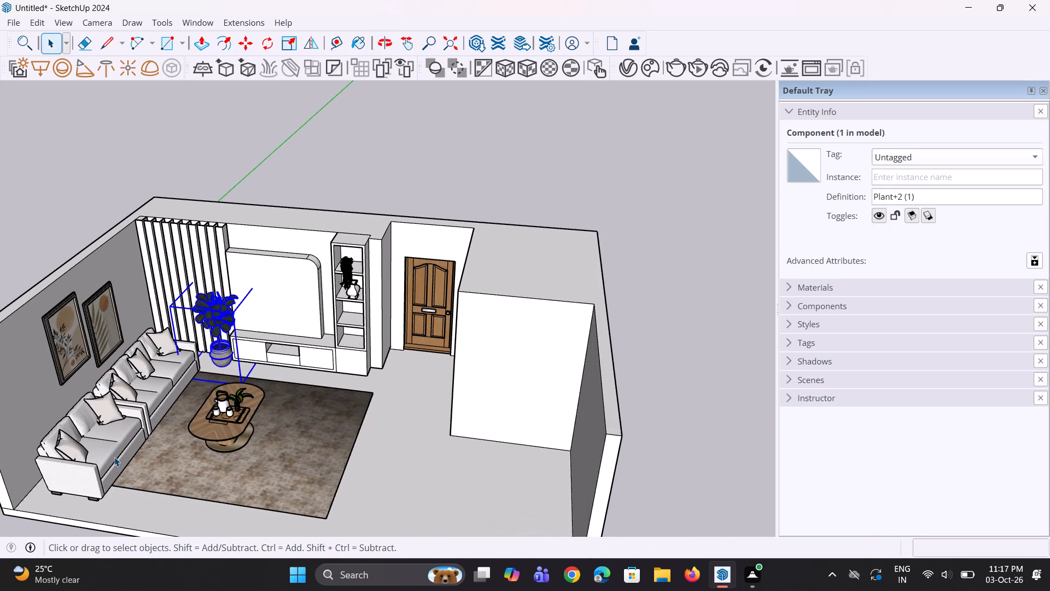
pyautogui.press('m')
pyautogui.scroll(-4, 121, 404)
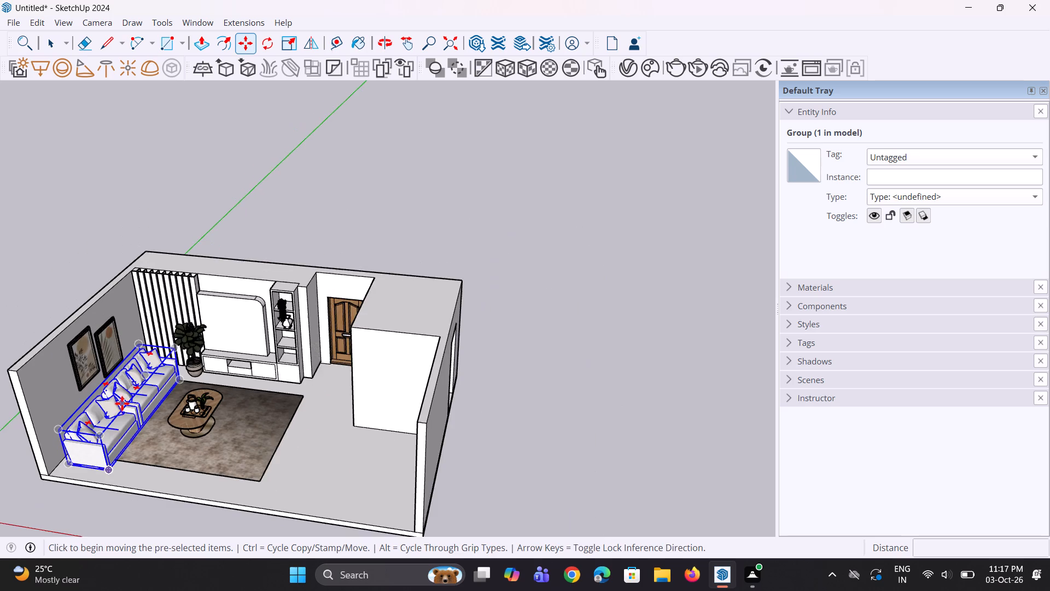
pyautogui.scroll(9, 80, 484)
pyautogui.click(118, 460)
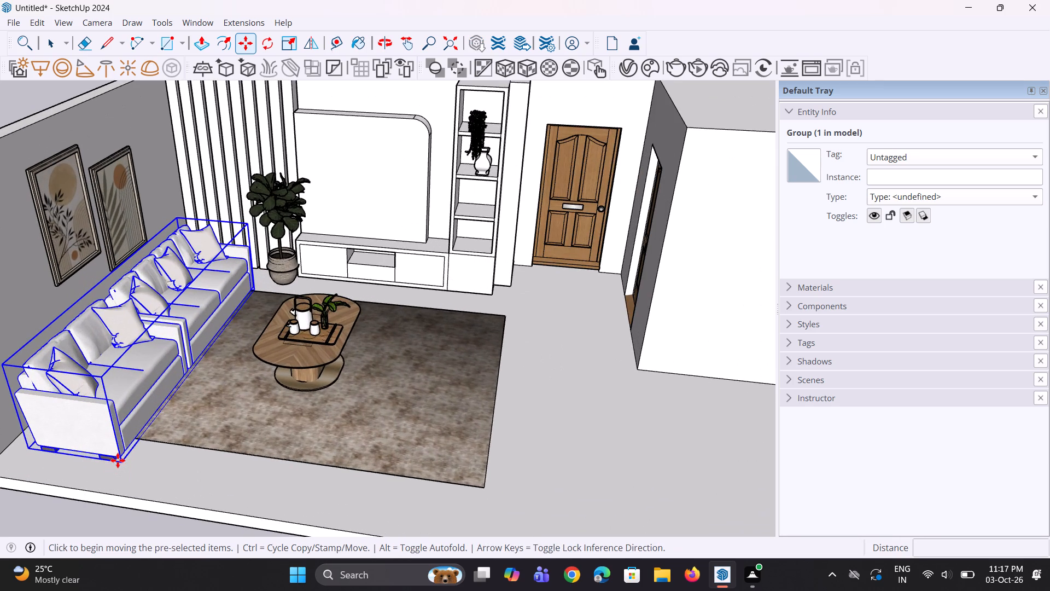
pyautogui.click(106, 479)
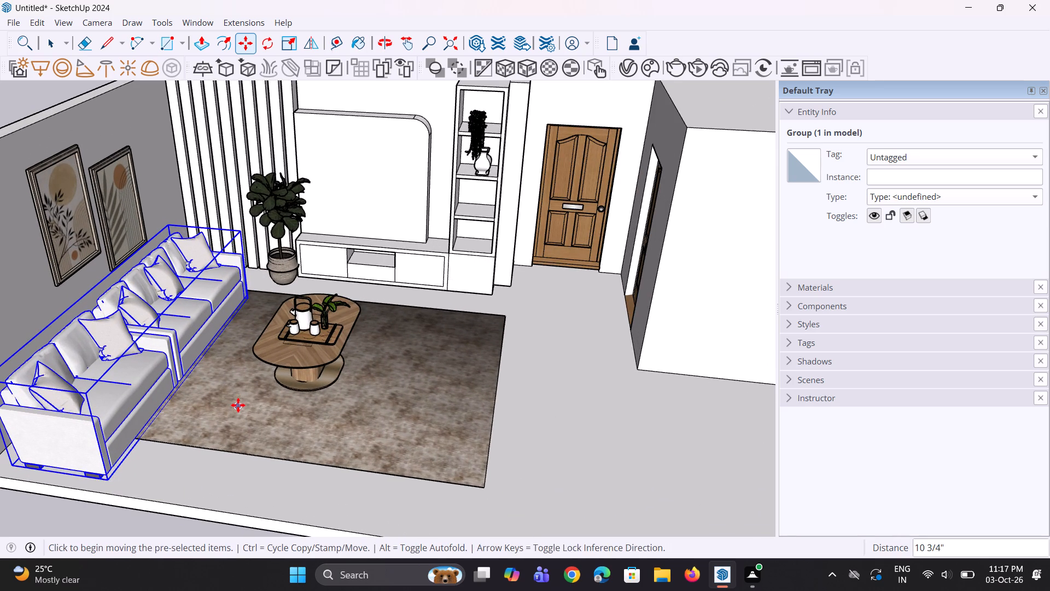
pyautogui.scroll(-3, 238, 405)
pyautogui.press('space')
# Move the potted floor plant about 3' 11 3/4" into the corner between the sofa's end and the slatted wall.
pyautogui.moveTo(249, 418); pyautogui.dragTo(295, 431, button='middle')
pyautogui.scroll(2, 287, 279)
pyautogui.scroll(-1, 273, 308)
pyautogui.moveTo(266, 327); pyautogui.dragTo(223, 448, button='middle')
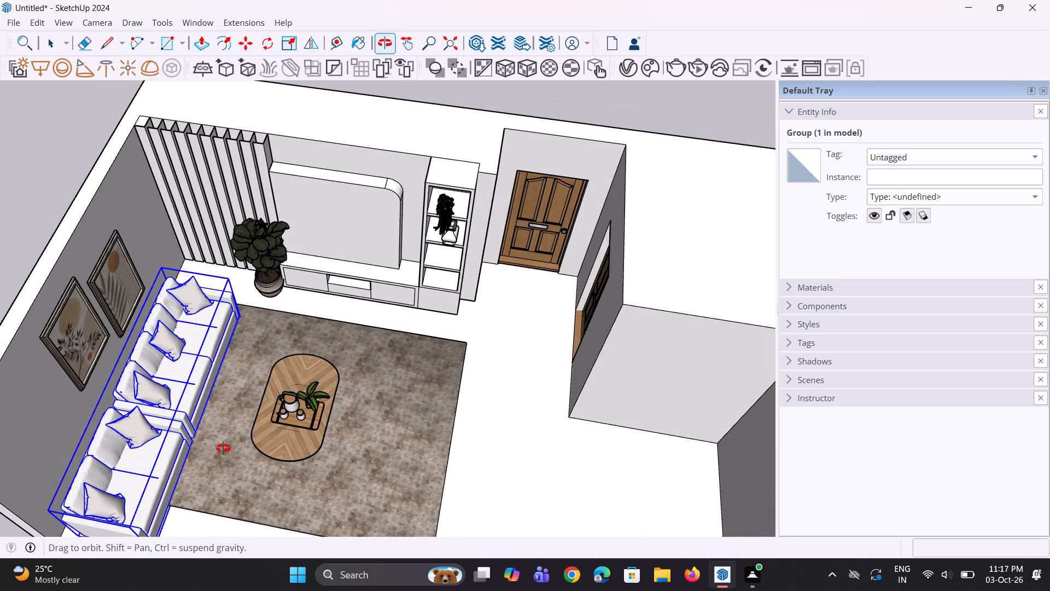
pyautogui.moveTo(223, 448); pyautogui.dragTo(224, 443, button='middle')
pyautogui.click(264, 297)
pyautogui.scroll(6, 265, 296)
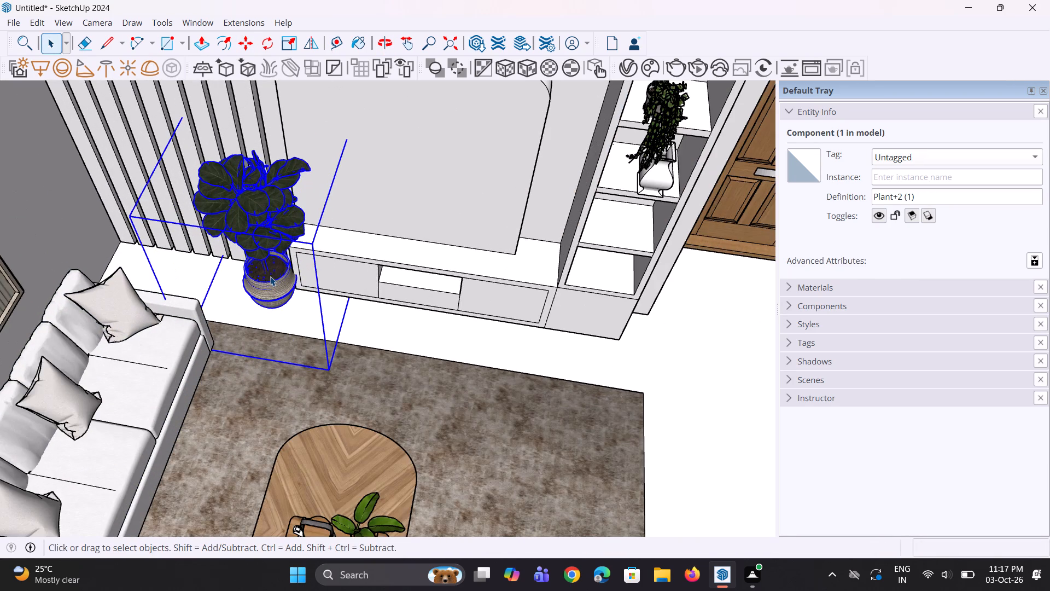
pyautogui.press('m')
pyautogui.click(267, 288)
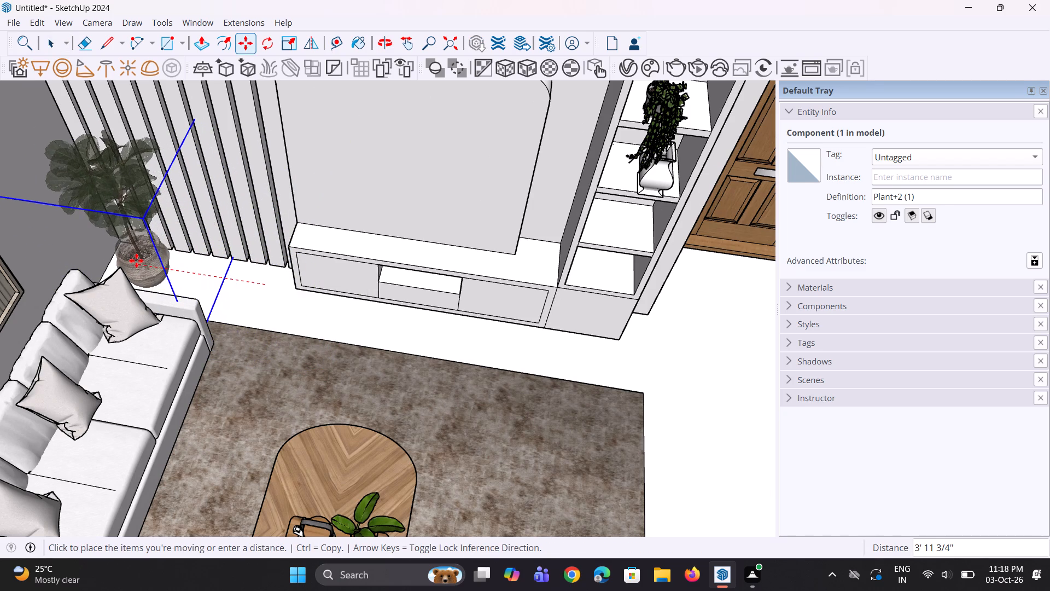
pyautogui.click(136, 260)
# Shift the sofa group about 2" back toward the potted plant and slatted wall, and clear the selection.
pyautogui.moveTo(207, 248); pyautogui.dragTo(15, 212, button='middle')
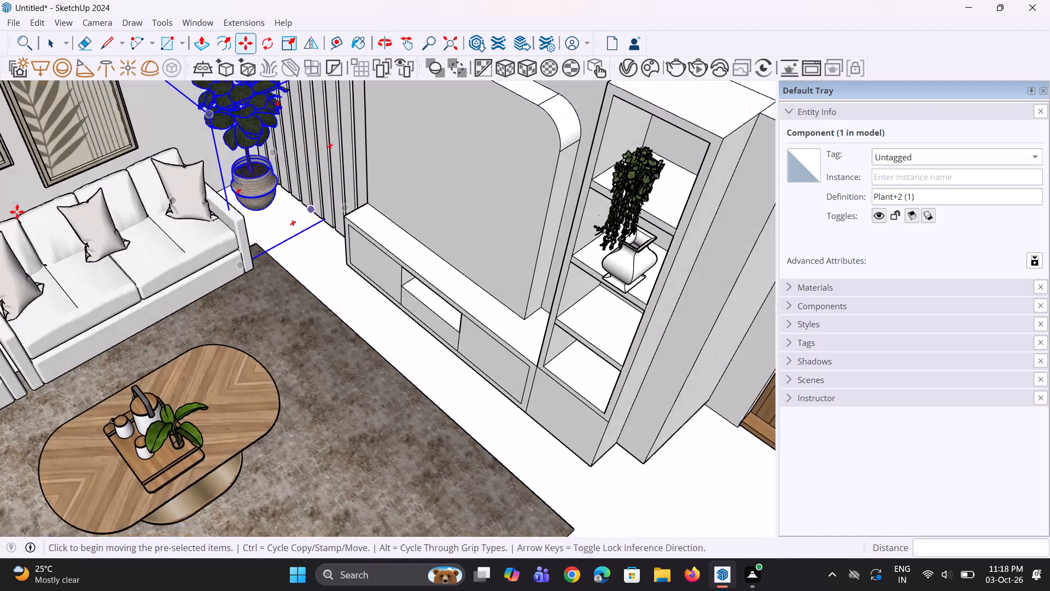
pyautogui.scroll(-6, 173, 155)
pyautogui.moveTo(234, 115); pyautogui.dragTo(253, 102, button='middle')
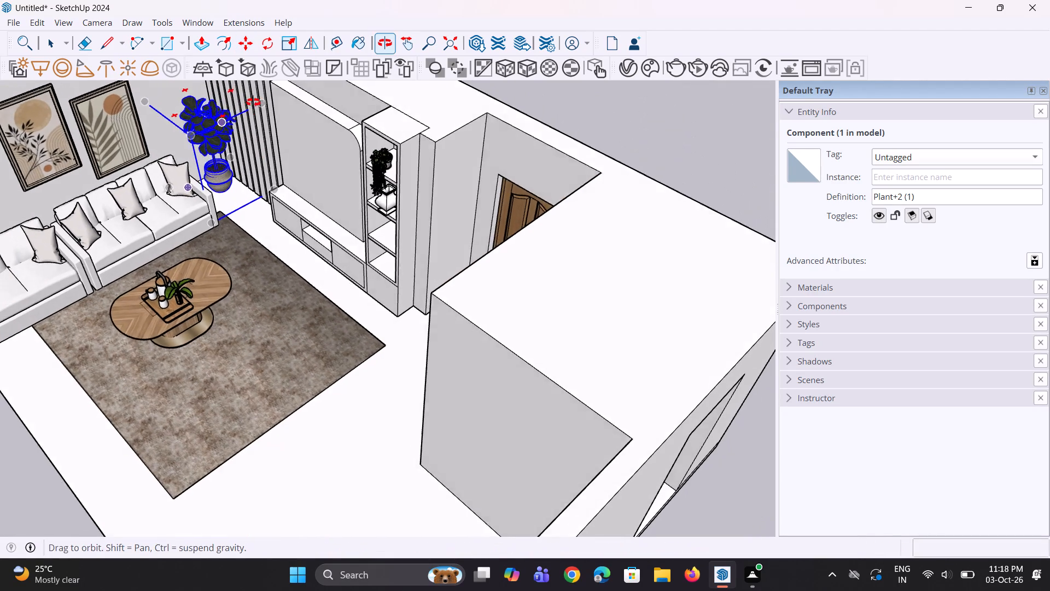
pyautogui.moveTo(253, 102); pyautogui.dragTo(263, 96, button='middle')
pyautogui.scroll(-4, 266, 225)
pyautogui.press('space')
pyautogui.press('space')
pyautogui.click(198, 235)
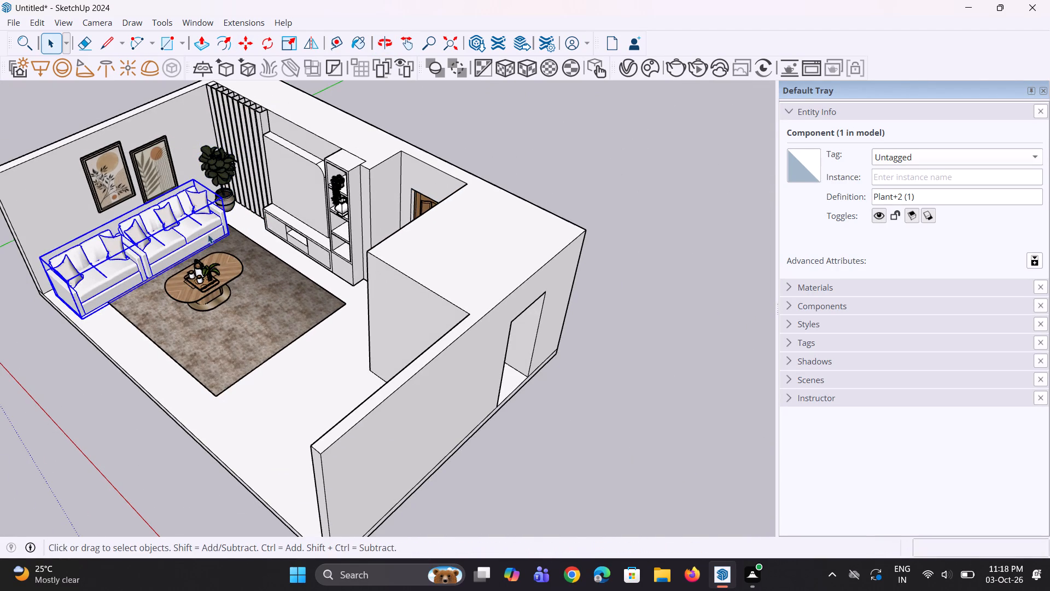
pyautogui.scroll(5, 244, 222)
pyautogui.press('m')
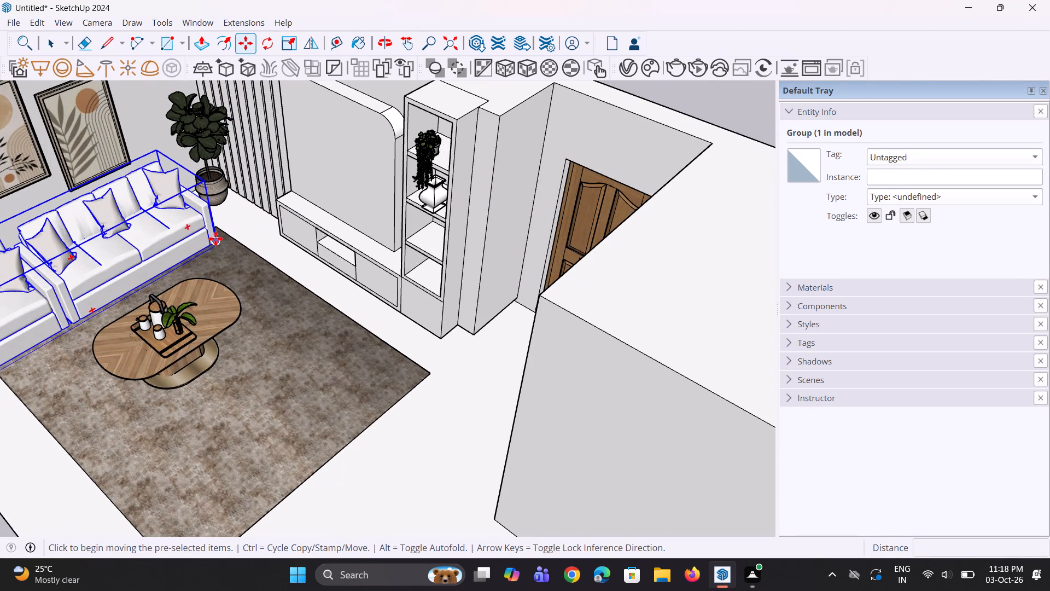
pyautogui.click(215, 244)
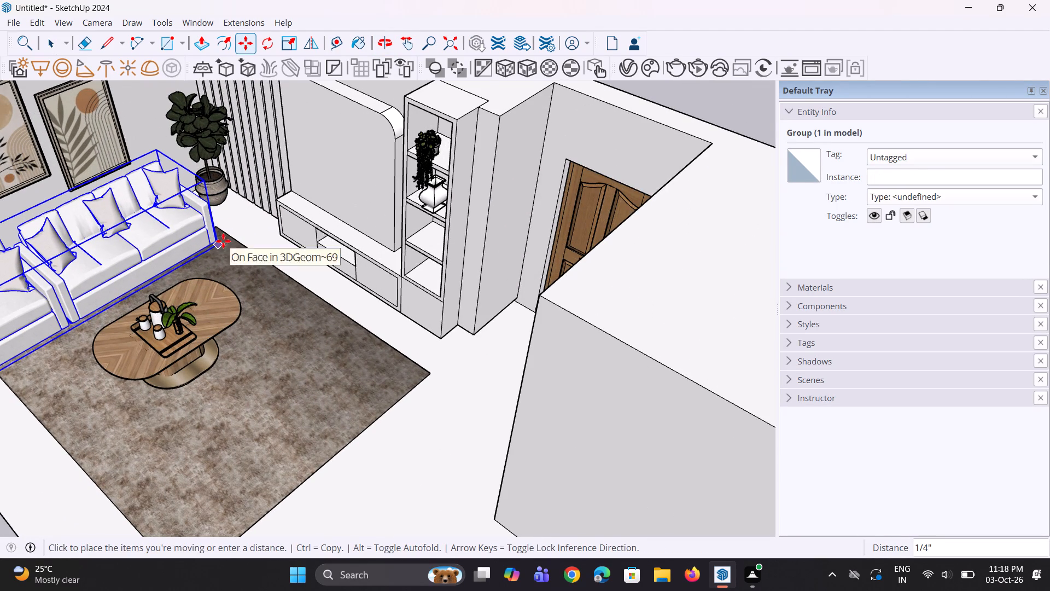
pyautogui.click(228, 239)
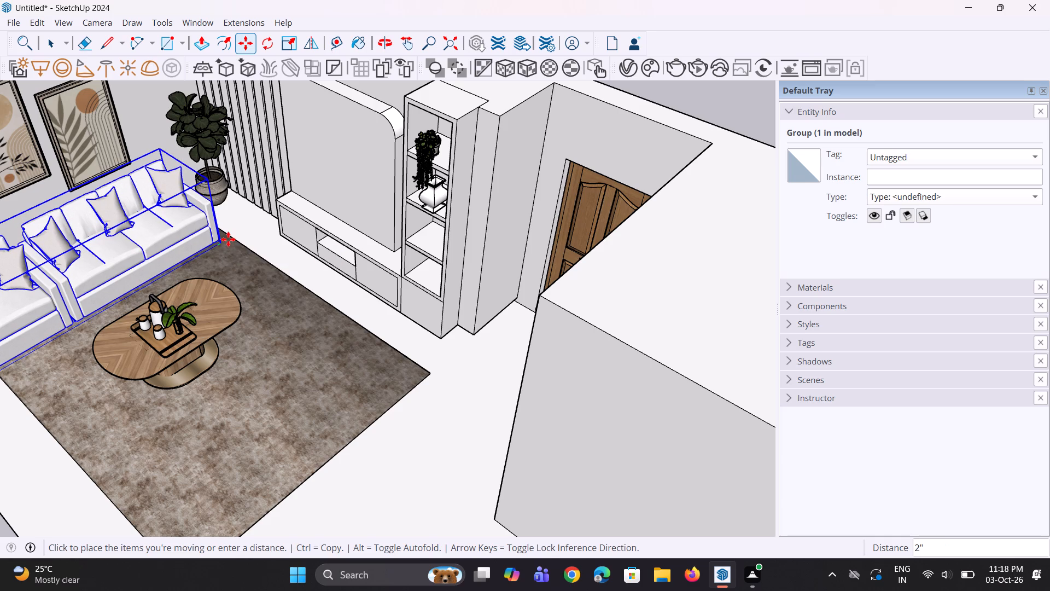
pyautogui.scroll(-8, 234, 241)
pyautogui.press('space')
pyautogui.press('space')
pyautogui.click(368, 141)
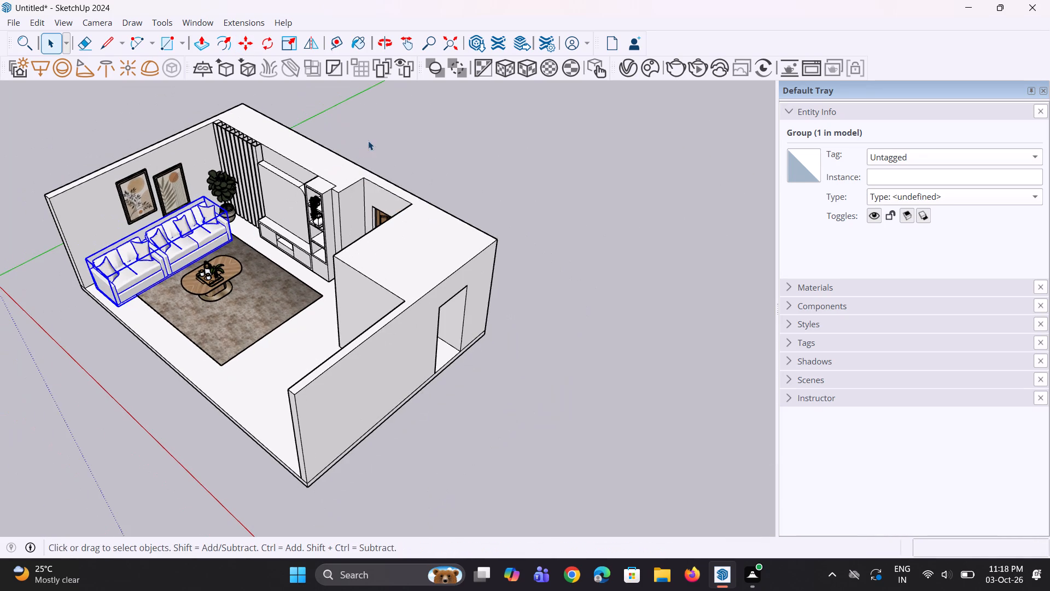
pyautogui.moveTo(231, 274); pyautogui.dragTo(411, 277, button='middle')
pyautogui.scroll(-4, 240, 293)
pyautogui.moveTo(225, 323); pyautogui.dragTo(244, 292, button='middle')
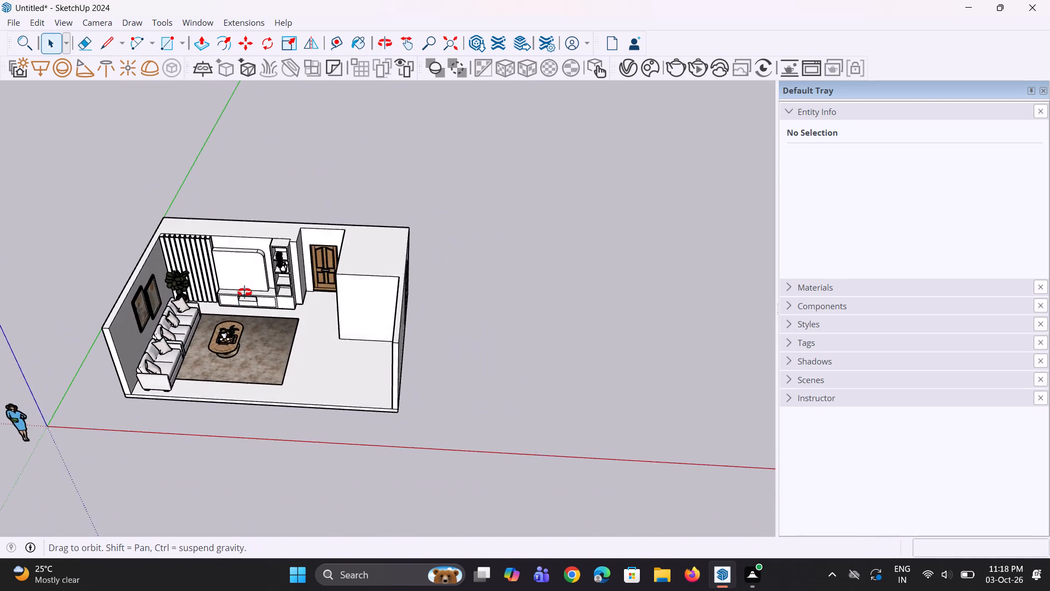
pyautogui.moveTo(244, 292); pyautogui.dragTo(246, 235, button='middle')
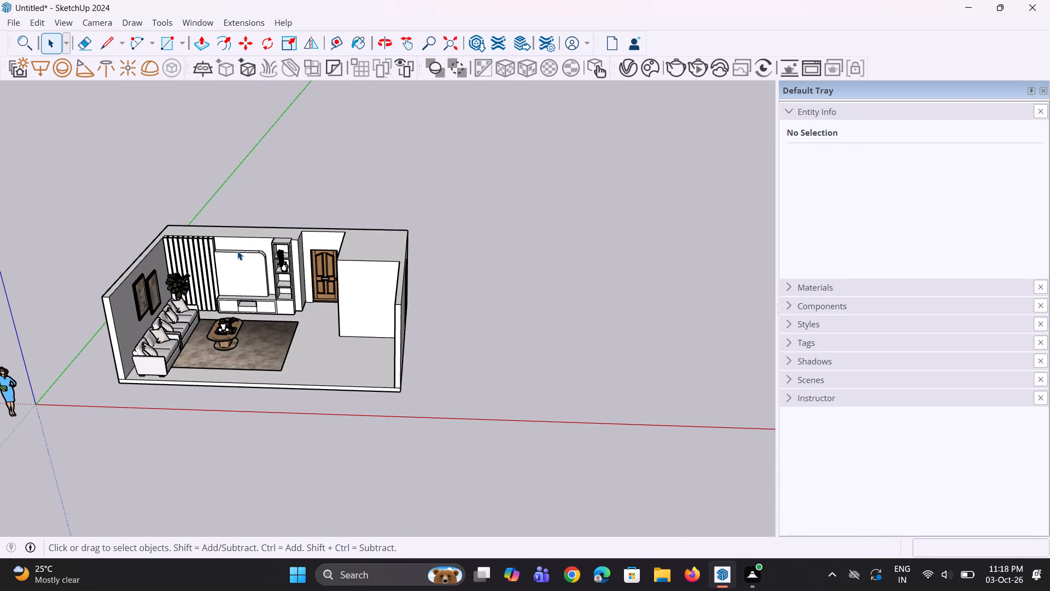
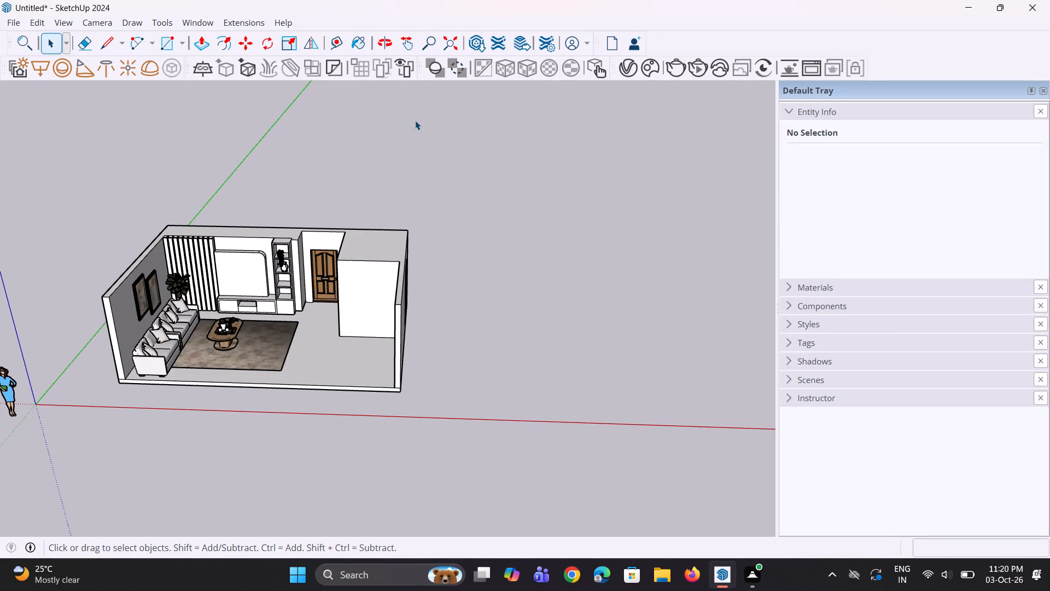
# Move the larger framed artwork a short distance along the sofa wall, away from the smaller frame, and clear the selection.
pyautogui.scroll(4, 364, 298)
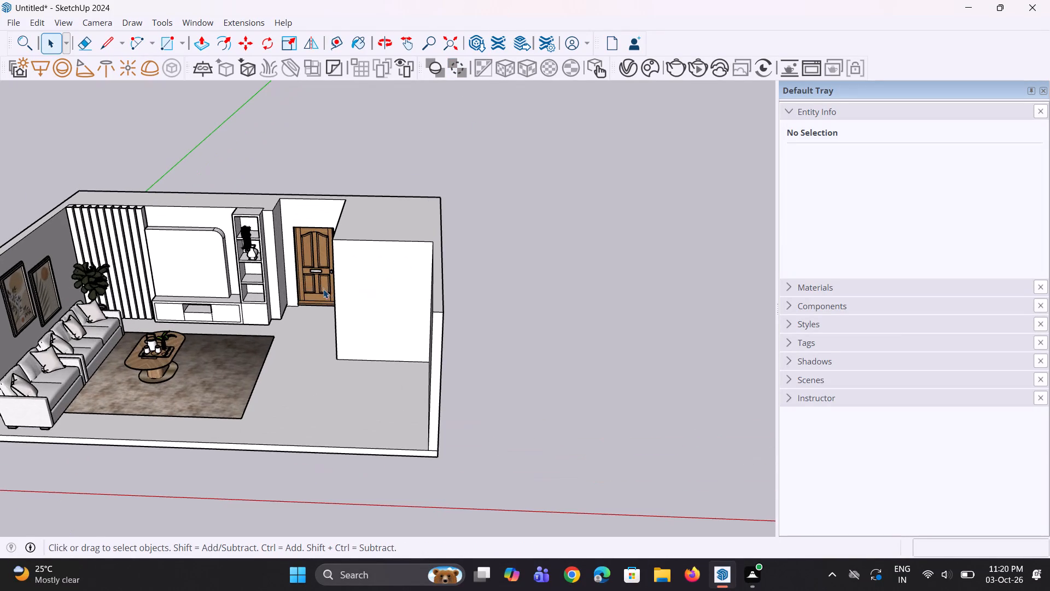
pyautogui.moveTo(374, 280); pyautogui.dragTo(380, 227, button='middle')
pyautogui.scroll(1, 380, 227)
pyautogui.scroll(-8, 380, 227)
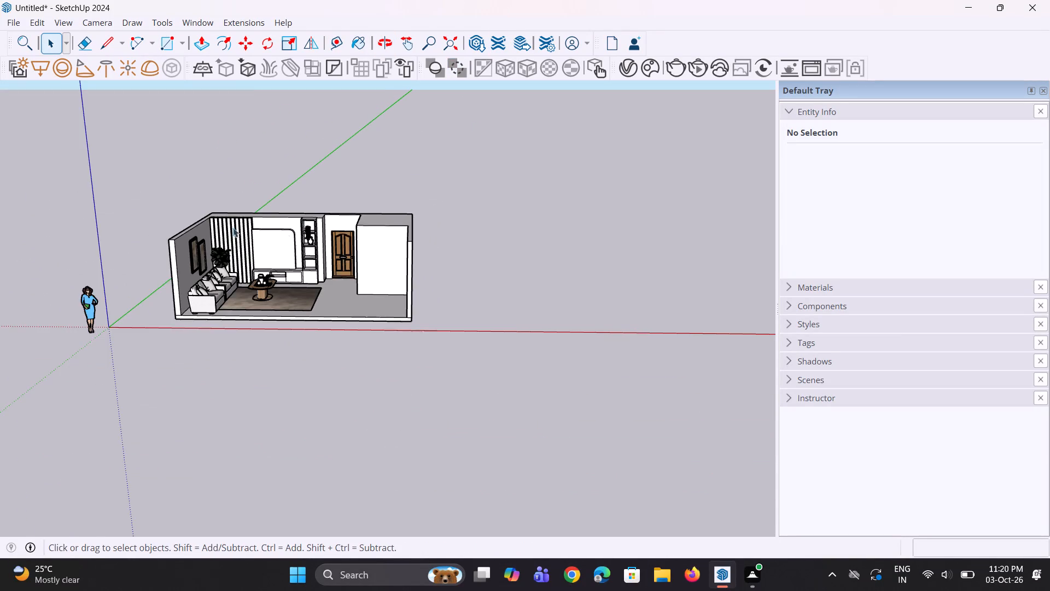
pyautogui.scroll(6, 229, 222)
pyautogui.moveTo(164, 254); pyautogui.dragTo(120, 289, button='middle')
pyautogui.moveTo(258, 316); pyautogui.dragTo(74, 298, button='middle')
pyautogui.scroll(2, 205, 282)
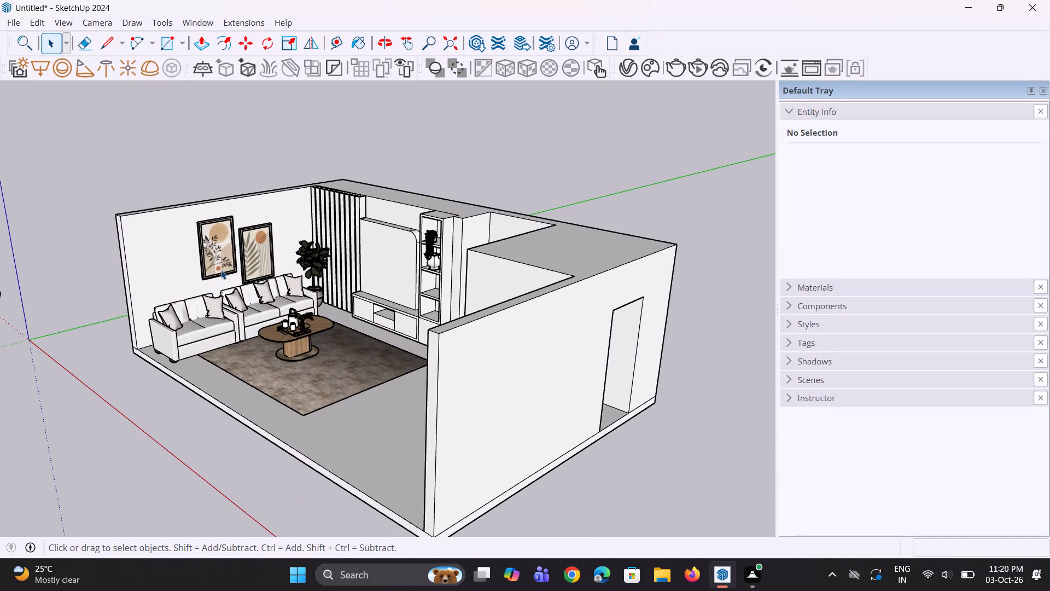
pyautogui.click(221, 270)
pyautogui.scroll(9, 210, 276)
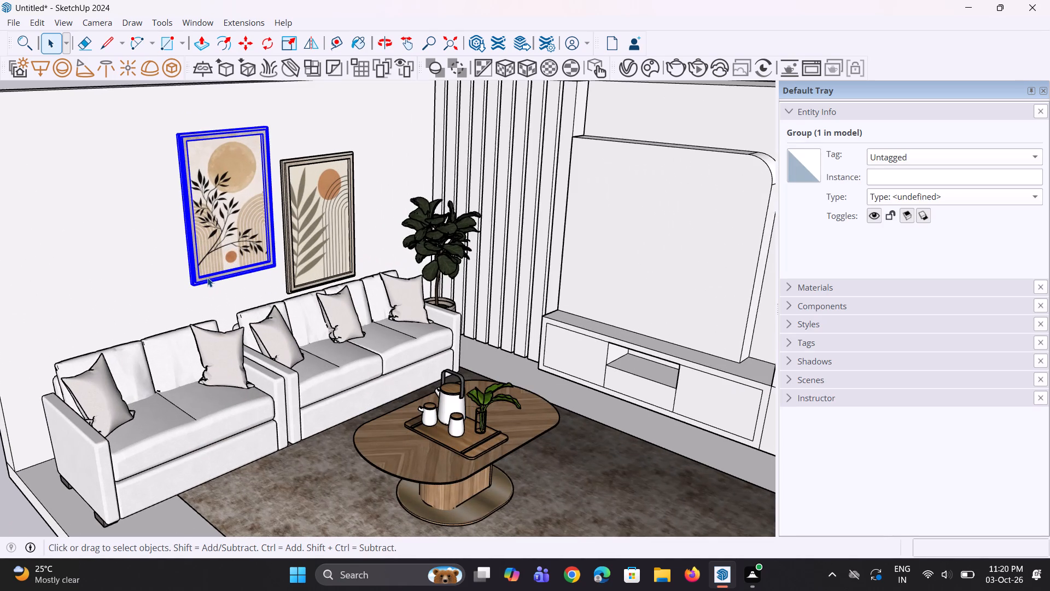
pyautogui.press('m')
pyautogui.click(185, 283)
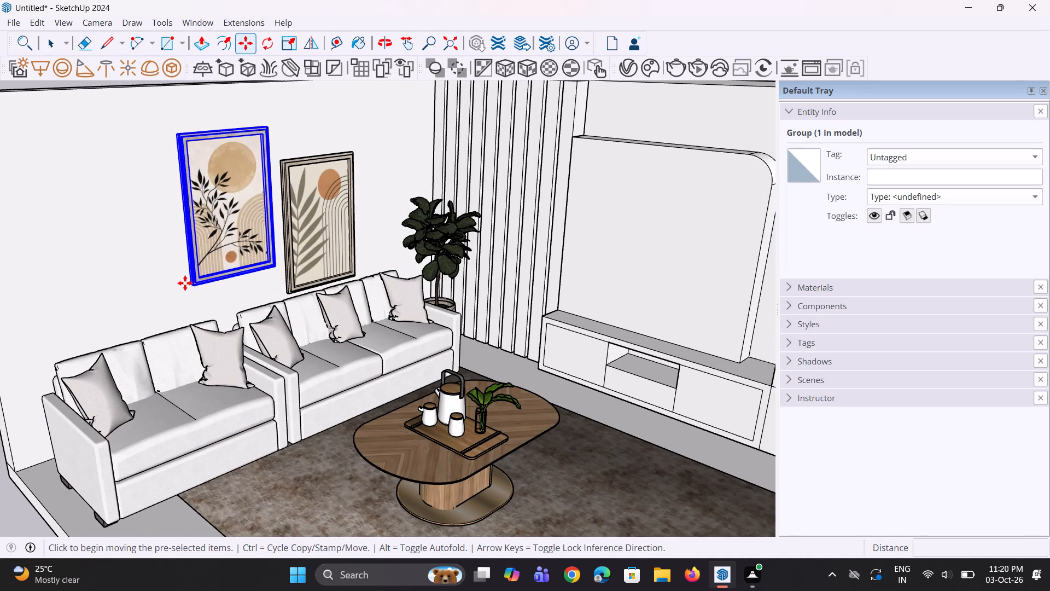
pyautogui.click(161, 291)
pyautogui.press('space')
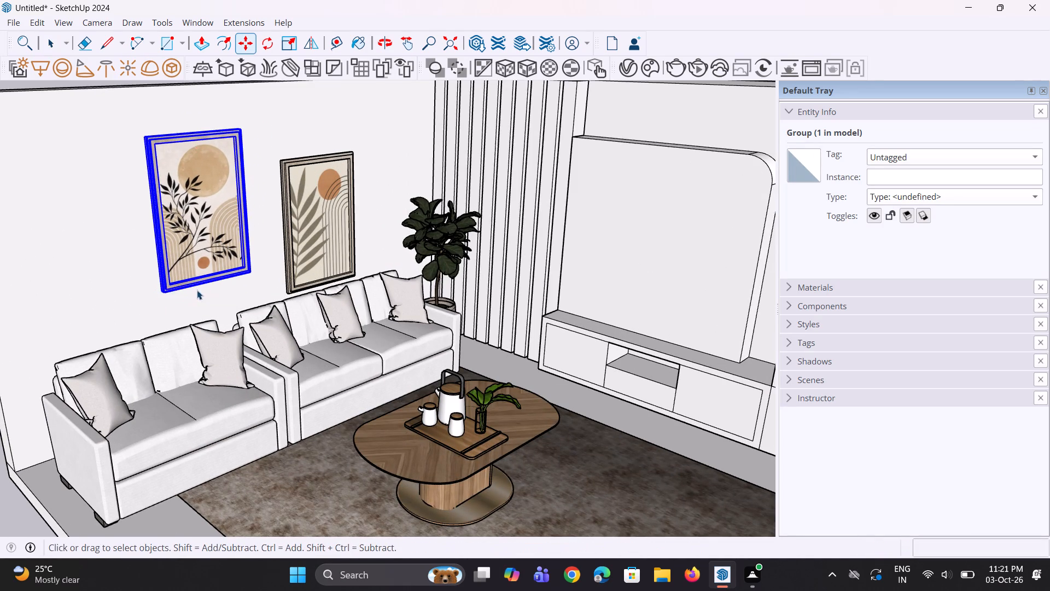
pyautogui.scroll(-7, 203, 288)
pyautogui.click(198, 154)
# Examine the furnished living room from the sofa wall around to the open front.
pyautogui.scroll(2, 147, 178)
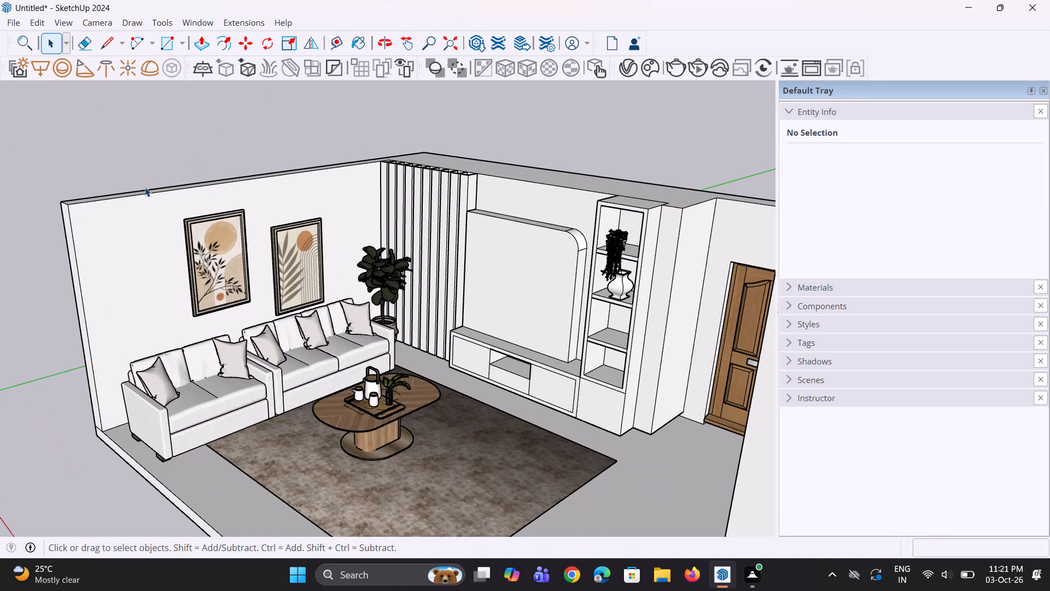
pyautogui.scroll(1, 145, 187)
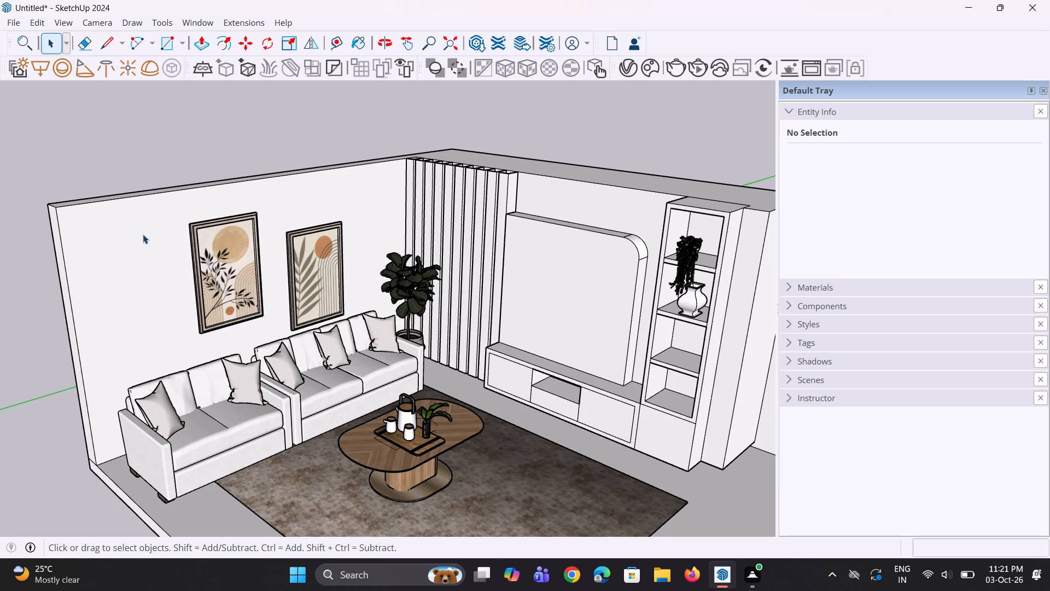
pyautogui.click(160, 178)
pyautogui.scroll(-3, 188, 304)
pyautogui.moveTo(190, 309); pyautogui.dragTo(189, 320, button='middle')
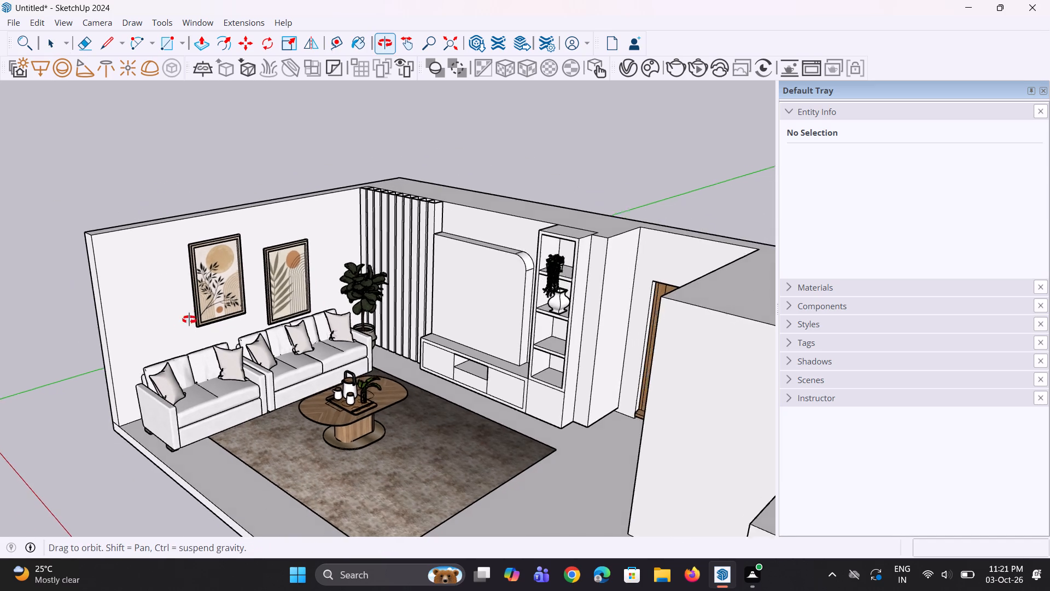
pyautogui.moveTo(189, 320); pyautogui.dragTo(271, 325, button='middle')
pyautogui.scroll(-4, 189, 303)
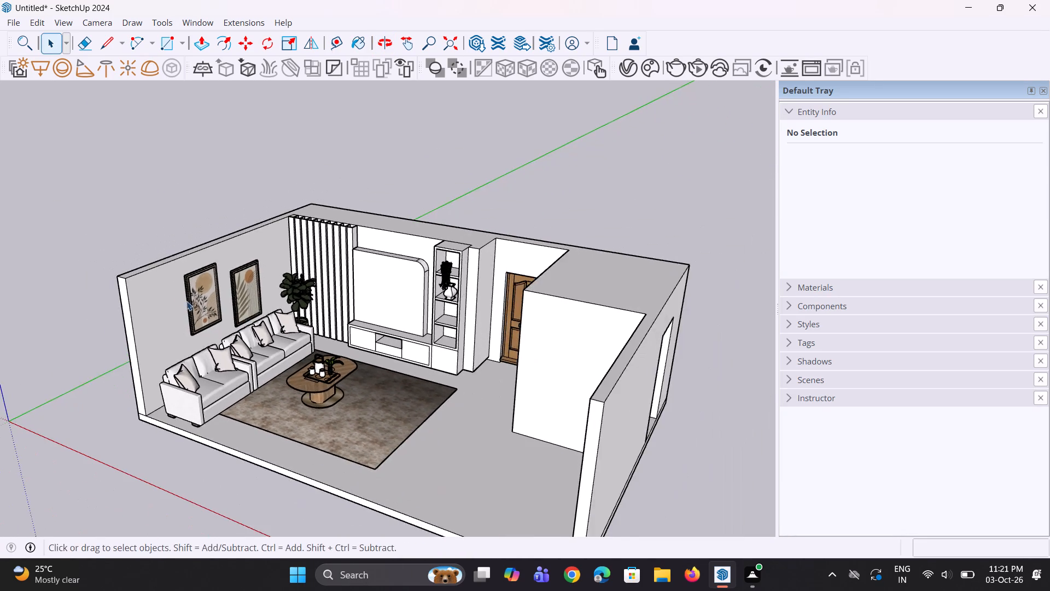
pyautogui.moveTo(186, 301); pyautogui.dragTo(332, 288, button='middle')
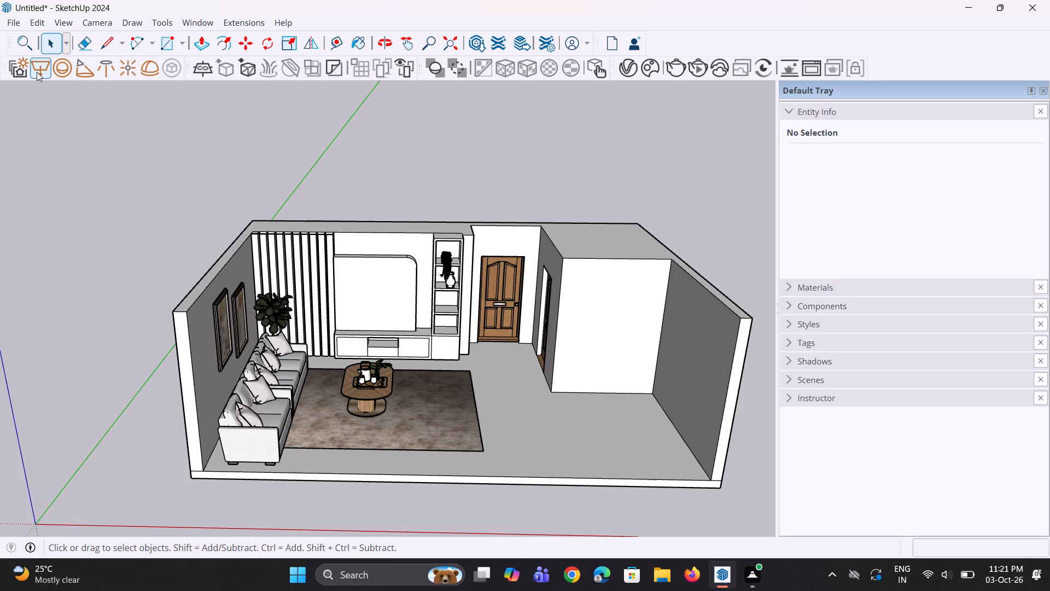
# Import the Plant1 model from Downloads and place it at the TV unit's front edge, near the open shelving.
pyautogui.click(14, 21)
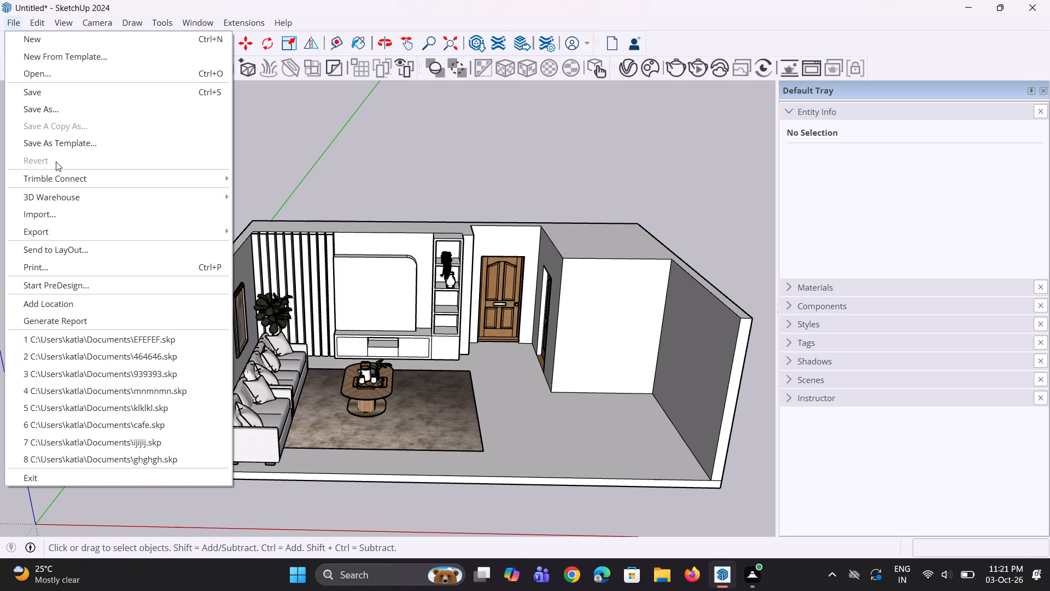
pyautogui.click(64, 206)
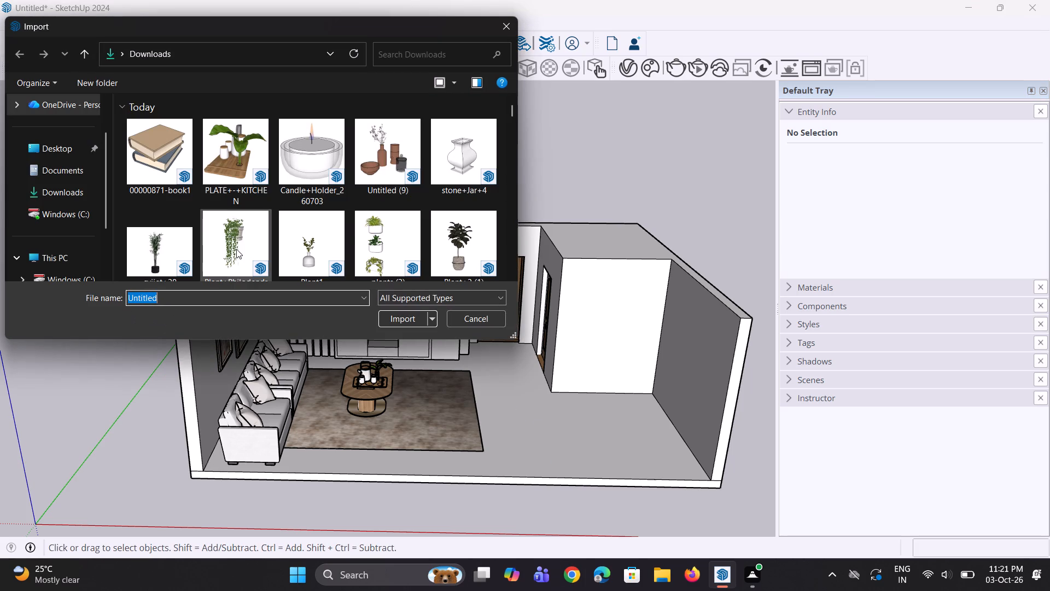
pyautogui.click(311, 252)
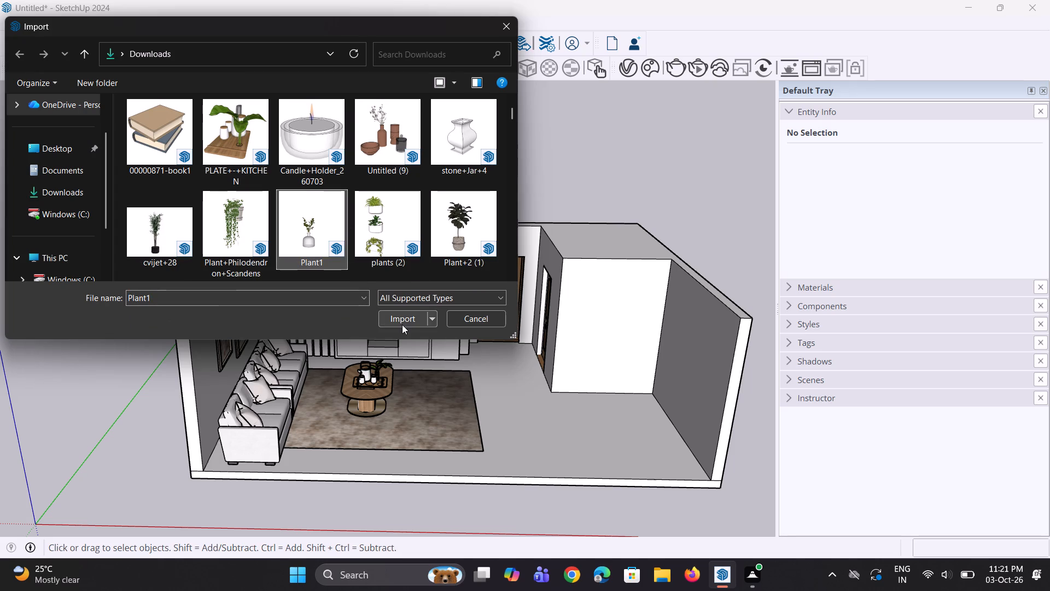
pyautogui.click(402, 325)
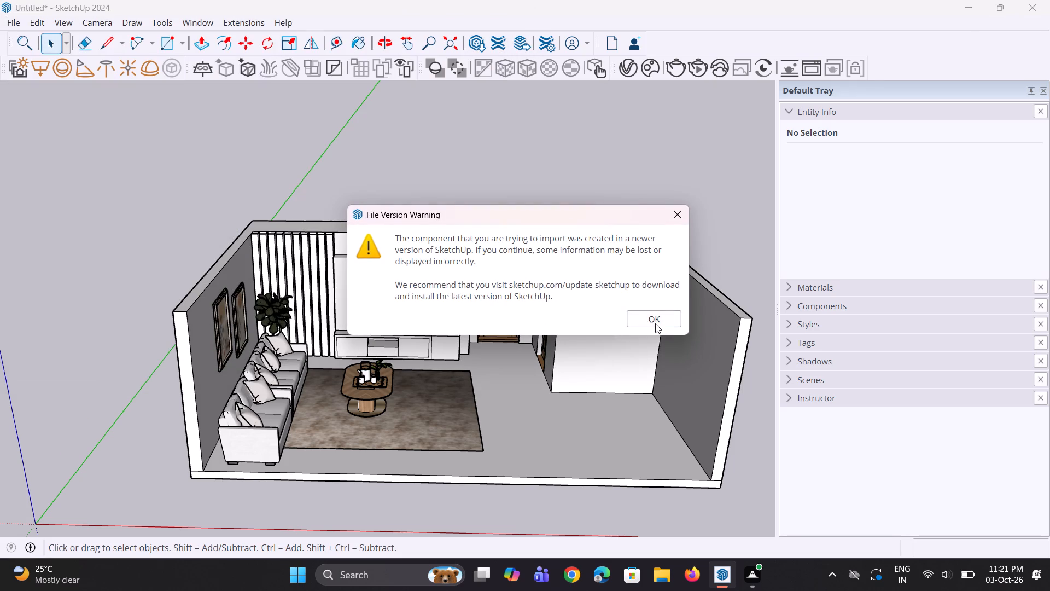
pyautogui.click(655, 323)
pyautogui.scroll(2, 400, 326)
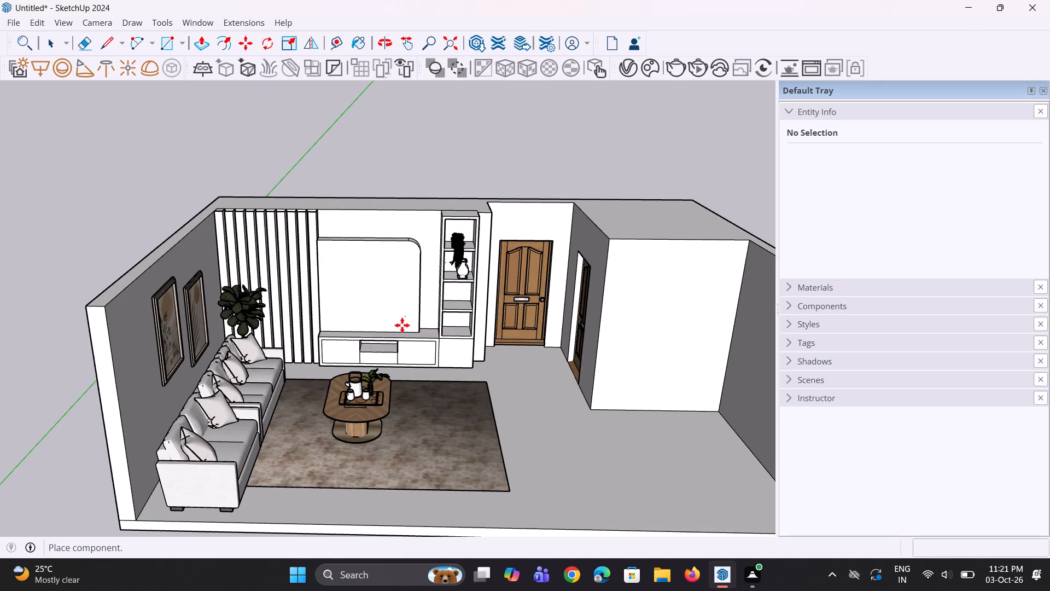
pyautogui.scroll(4, 402, 325)
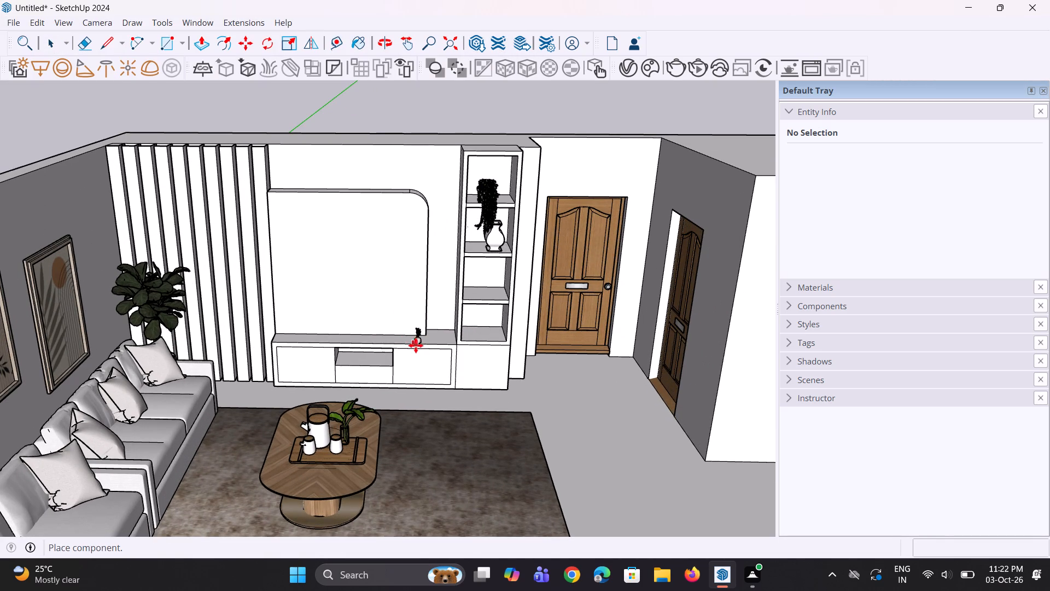
pyautogui.click(416, 345)
# Move the Plant1 vase about 1' 5 3/8" from the TV unit's front edge to its top, beside the TV panel's edge.
pyautogui.scroll(1, 438, 329)
pyautogui.moveTo(456, 394); pyautogui.dragTo(481, 445, button='middle')
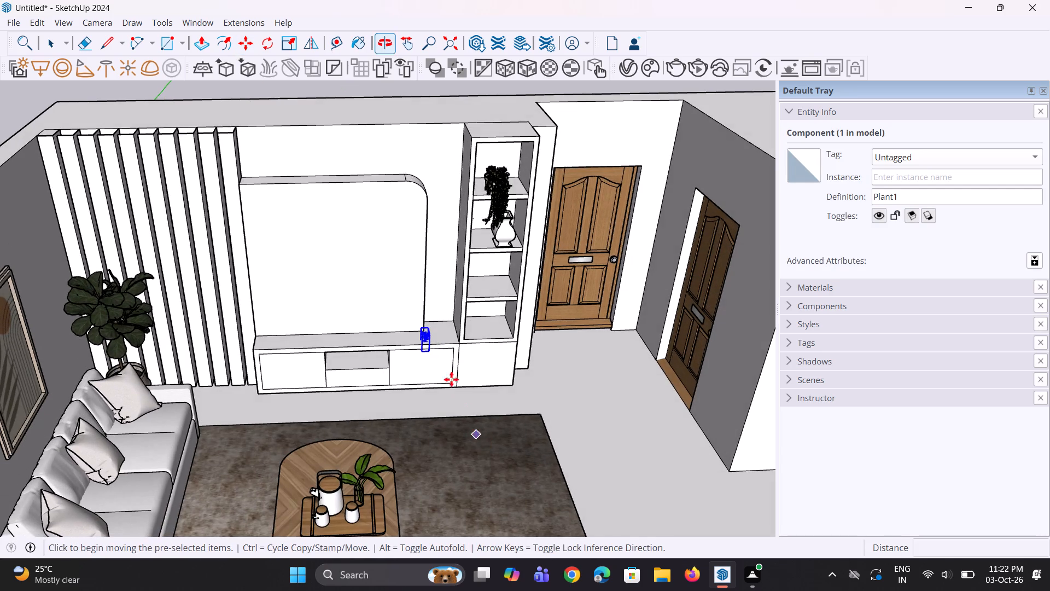
pyautogui.scroll(7, 430, 340)
pyautogui.click(423, 330)
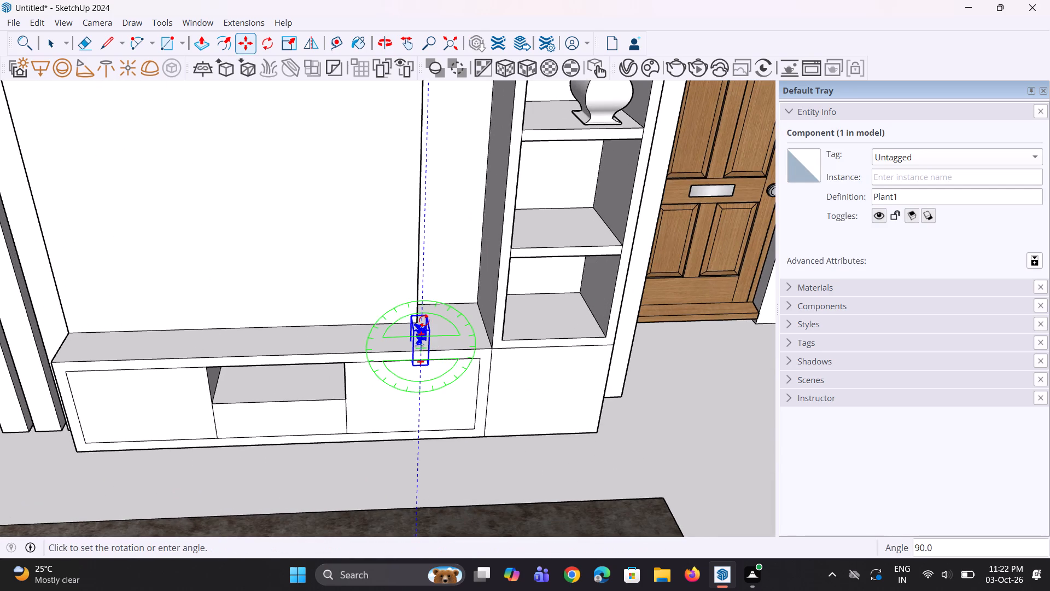
pyautogui.press('Escape')
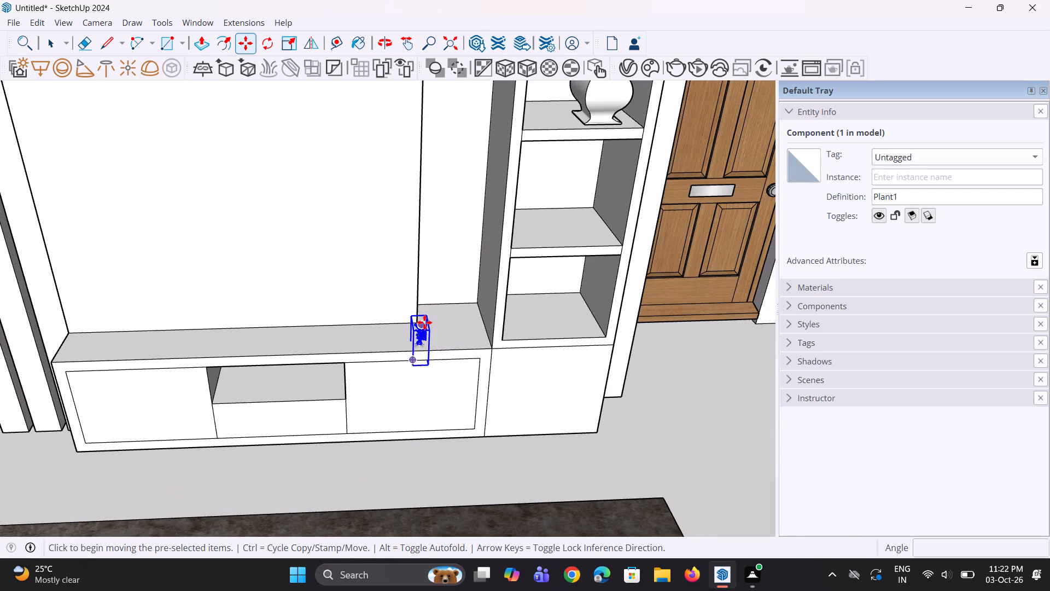
pyautogui.click(427, 326)
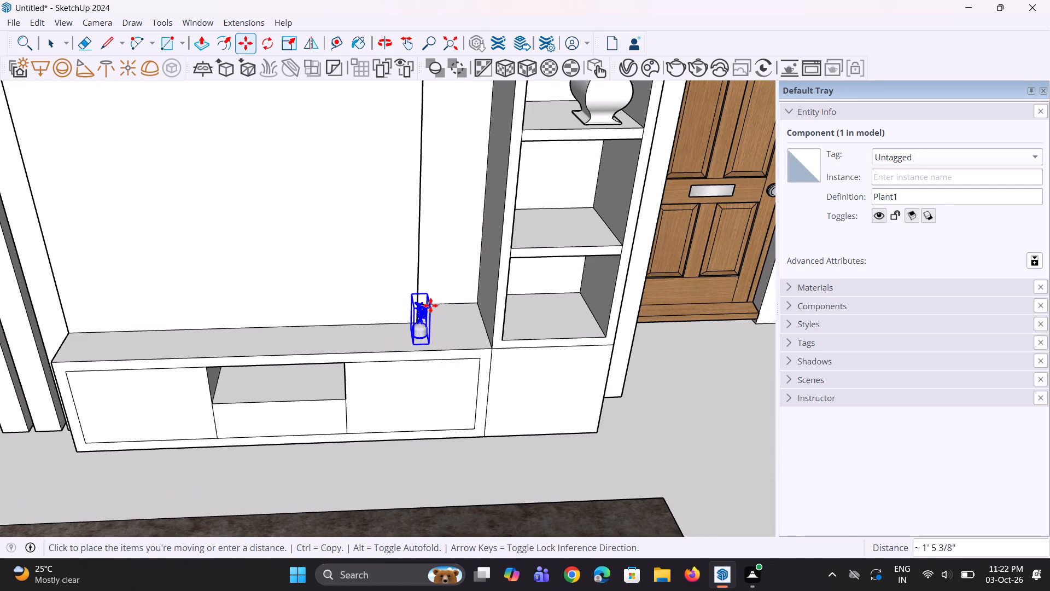
pyautogui.click(431, 304)
# Fine-tune the Plant1 vase's position on the TV unit's top, finishing with a shift of about 2 15/16".
pyautogui.moveTo(384, 386); pyautogui.dragTo(346, 299, button='middle')
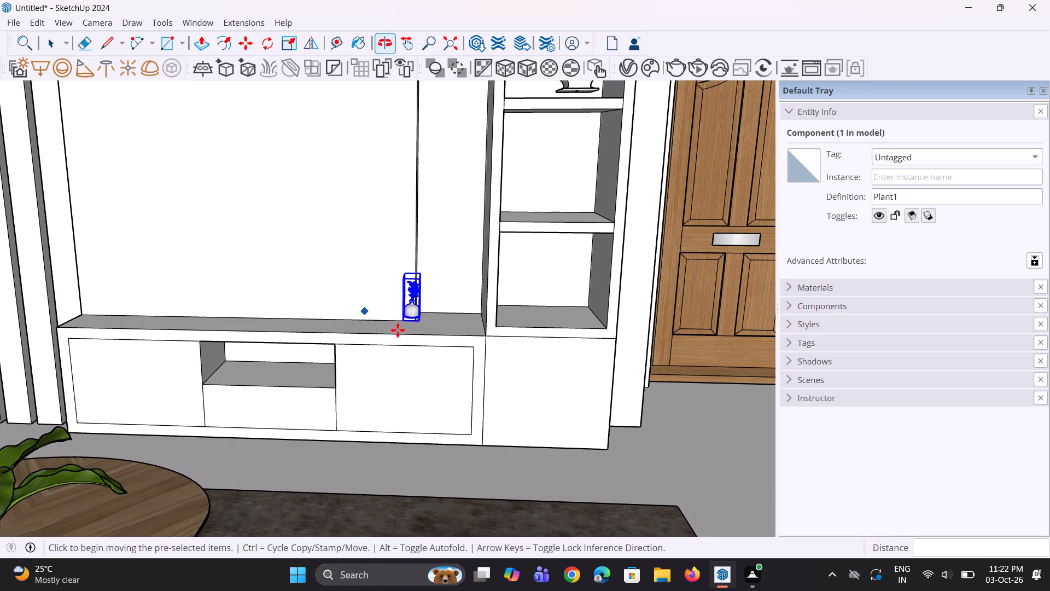
pyautogui.scroll(5, 431, 333)
pyautogui.click(413, 319)
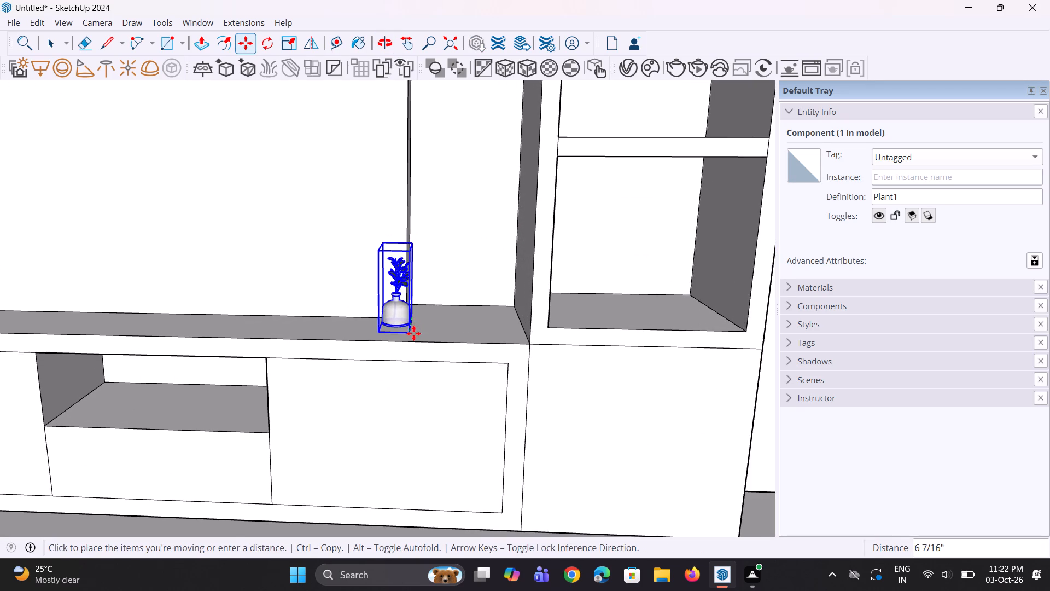
pyautogui.click(414, 339)
pyautogui.moveTo(424, 342); pyautogui.dragTo(355, 418, button='middle')
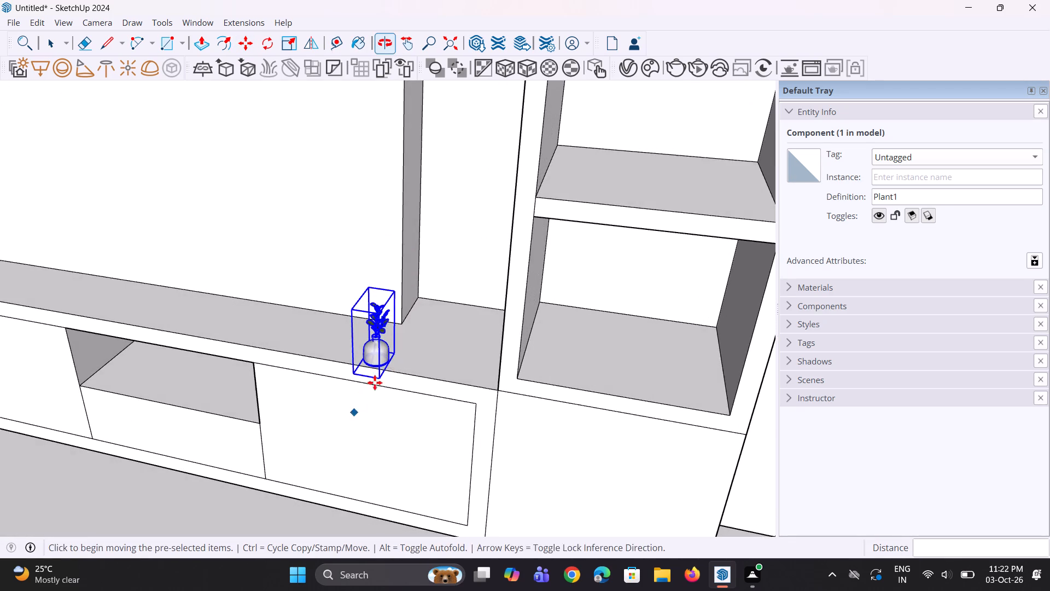
pyautogui.scroll(5, 396, 360)
pyautogui.click(396, 352)
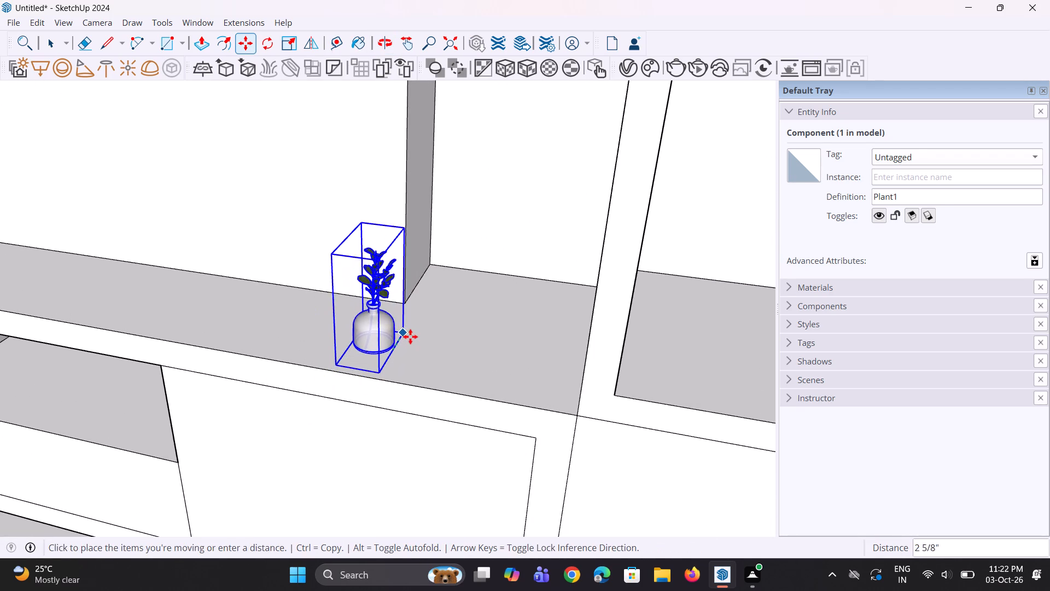
pyautogui.click(412, 335)
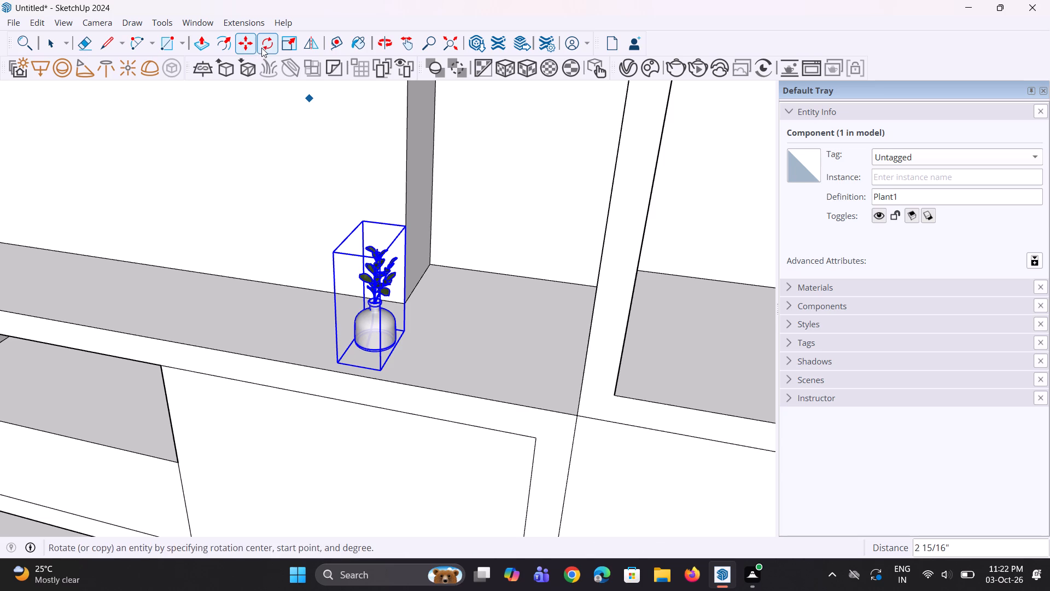
# Rotate the Plant1 vase 90 degrees in the horizontal plane about a point on the TV unit's top.
pyautogui.click(264, 47)
pyautogui.click(156, 286)
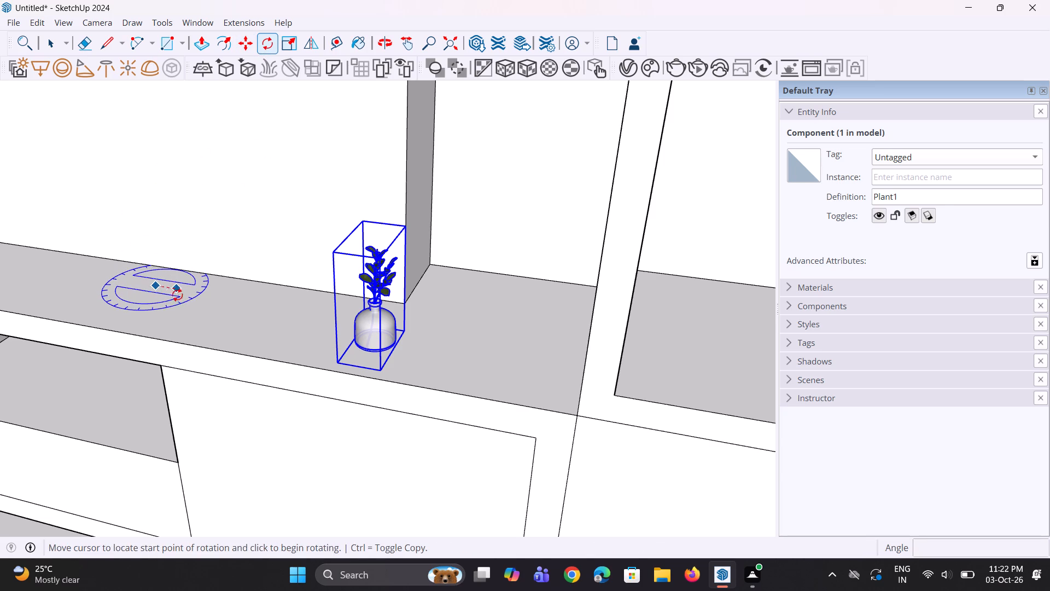
pyautogui.click(207, 292)
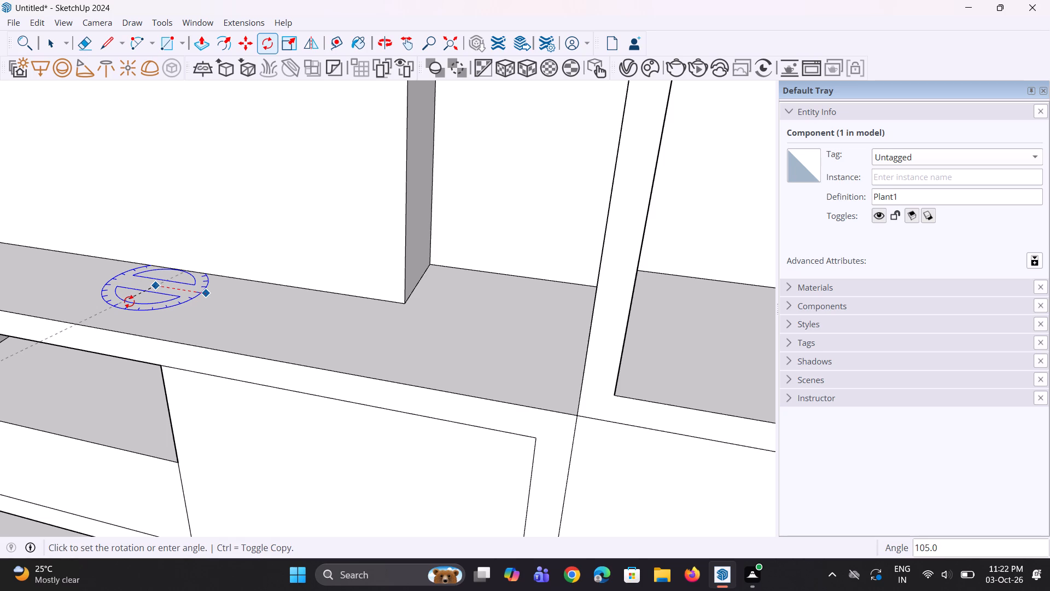
pyautogui.write('90')
pyautogui.press('Return')
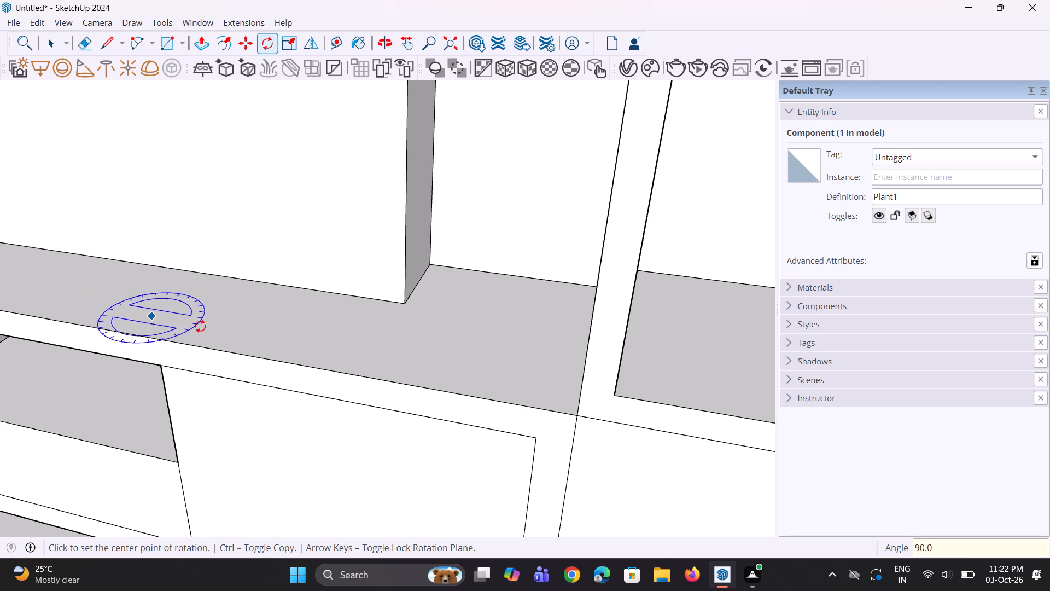
# Move the rotated Plant1 vase back onto the TV unit's top, near the rounded panel's edge beside the open shelving.
pyautogui.scroll(-7, 273, 309)
pyautogui.press('m')
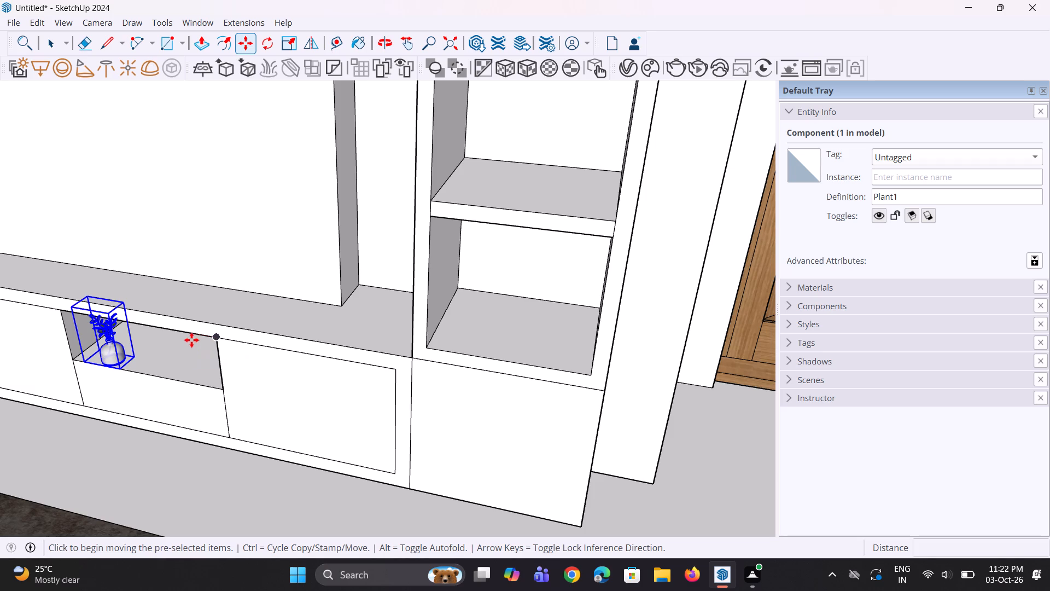
pyautogui.click(133, 355)
pyautogui.scroll(1, 301, 331)
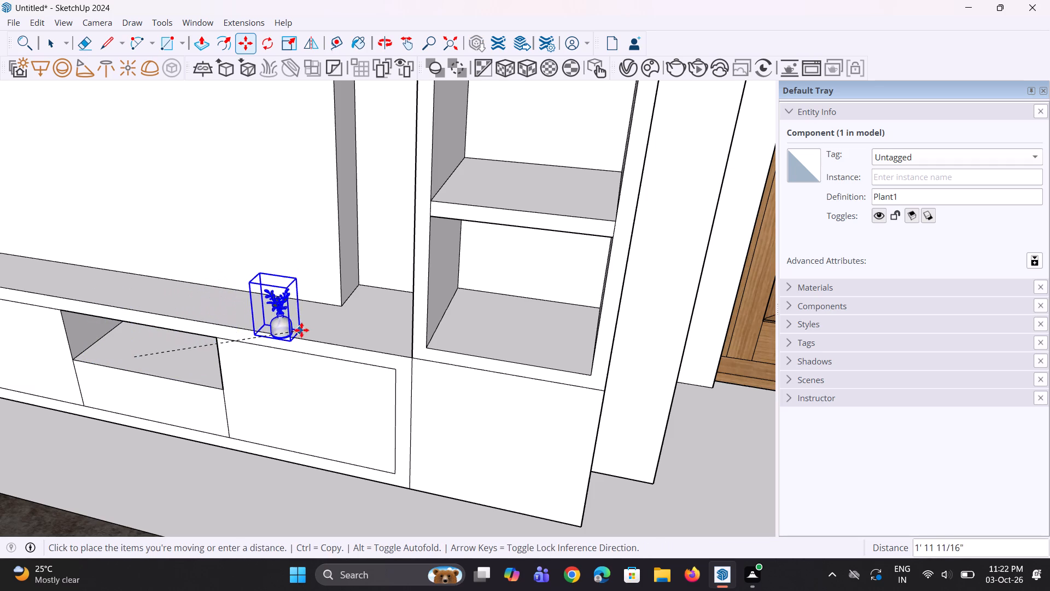
pyautogui.scroll(3, 301, 330)
pyautogui.click(334, 322)
# Scale the Plant1 vase up uniformly from its top corner, keeping it on the TV unit.
pyautogui.moveTo(332, 362); pyautogui.dragTo(323, 428, button='middle')
pyautogui.scroll(4, 339, 351)
pyautogui.press('s')
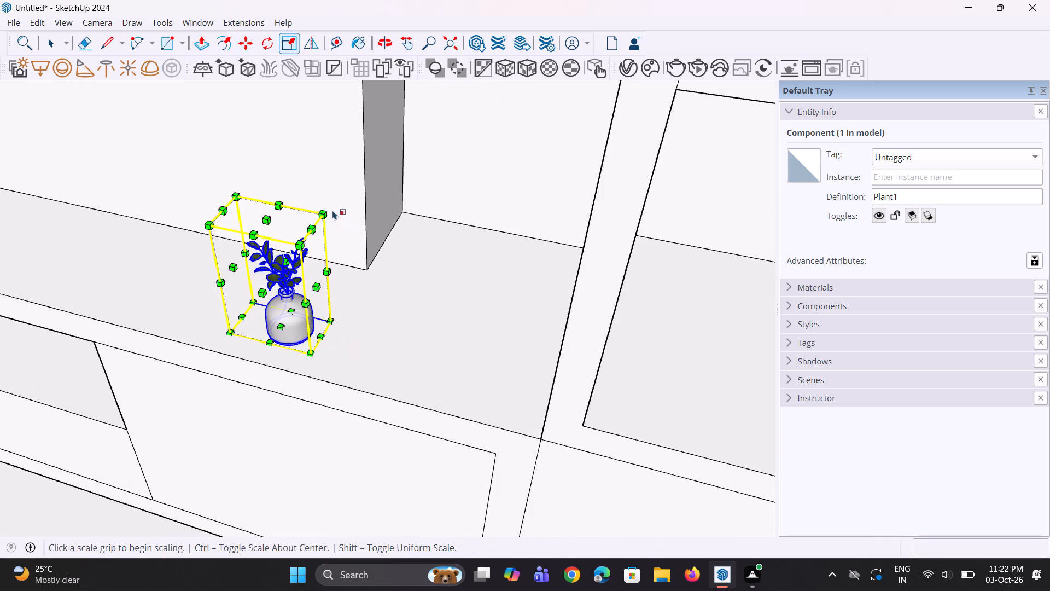
pyautogui.click(321, 212)
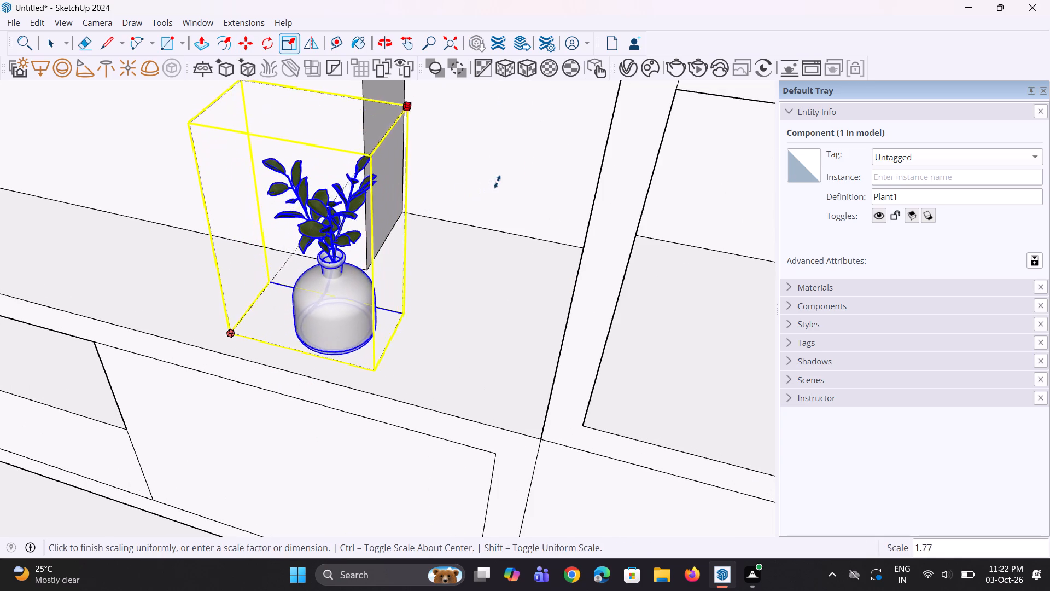
pyautogui.click(567, 127)
pyautogui.scroll(-4, 390, 297)
pyautogui.scroll(-2, 353, 344)
pyautogui.moveTo(371, 342); pyautogui.dragTo(428, 287, button='middle')
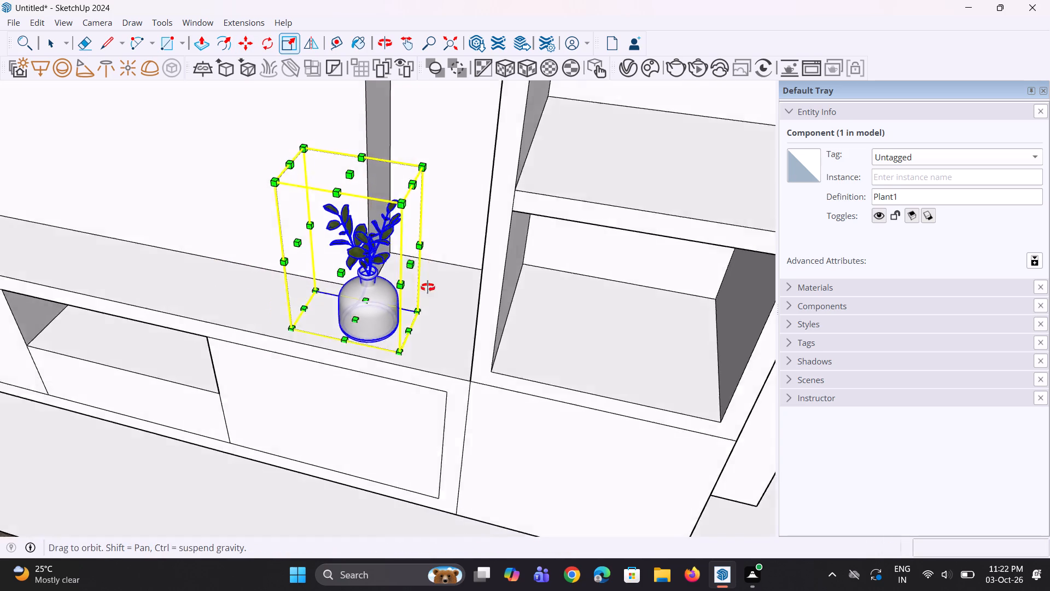
pyautogui.moveTo(428, 287); pyautogui.dragTo(454, 251, button='middle')
pyautogui.scroll(-9, 351, 354)
pyautogui.moveTo(380, 342); pyautogui.dragTo(402, 310, button='middle')
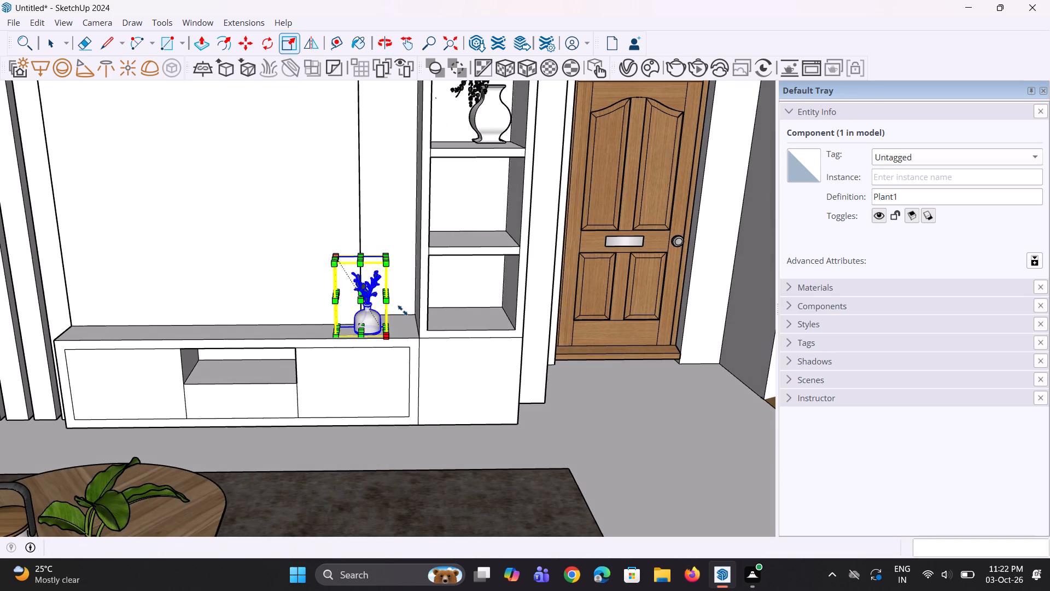
pyautogui.press('space')
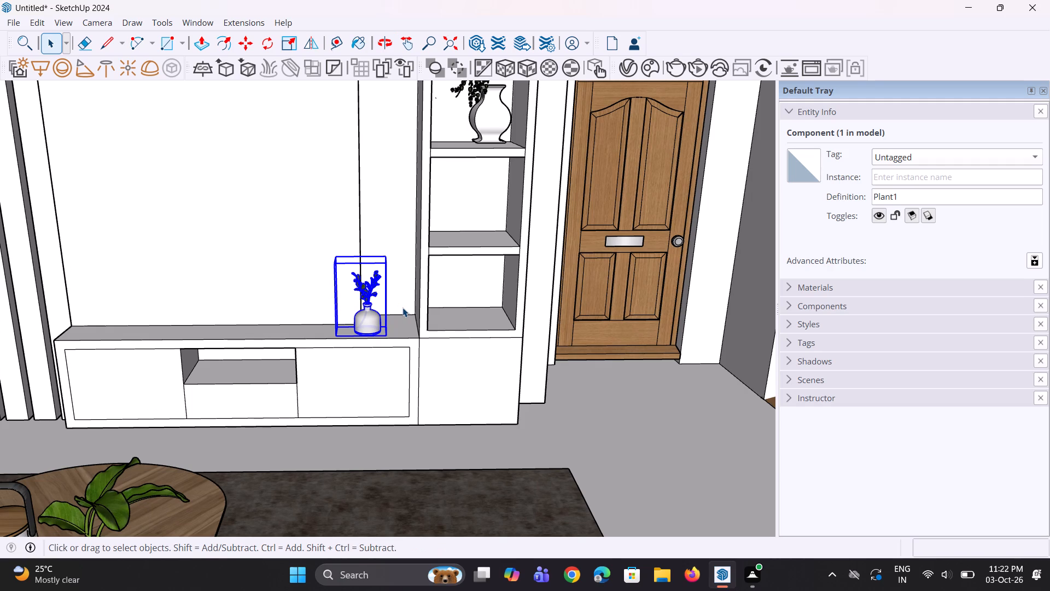
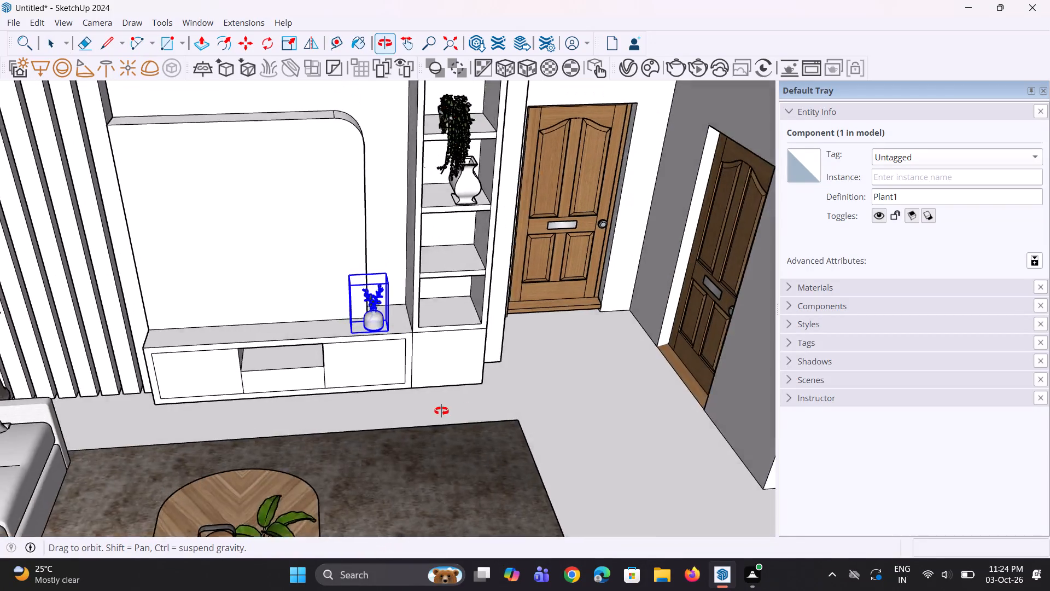
# Move the Plant1 vase about 6 1/16" along the TV unit's top toward the open shelving.
pyautogui.scroll(3, 375, 306)
pyautogui.moveTo(361, 332); pyautogui.dragTo(412, 356, button='middle')
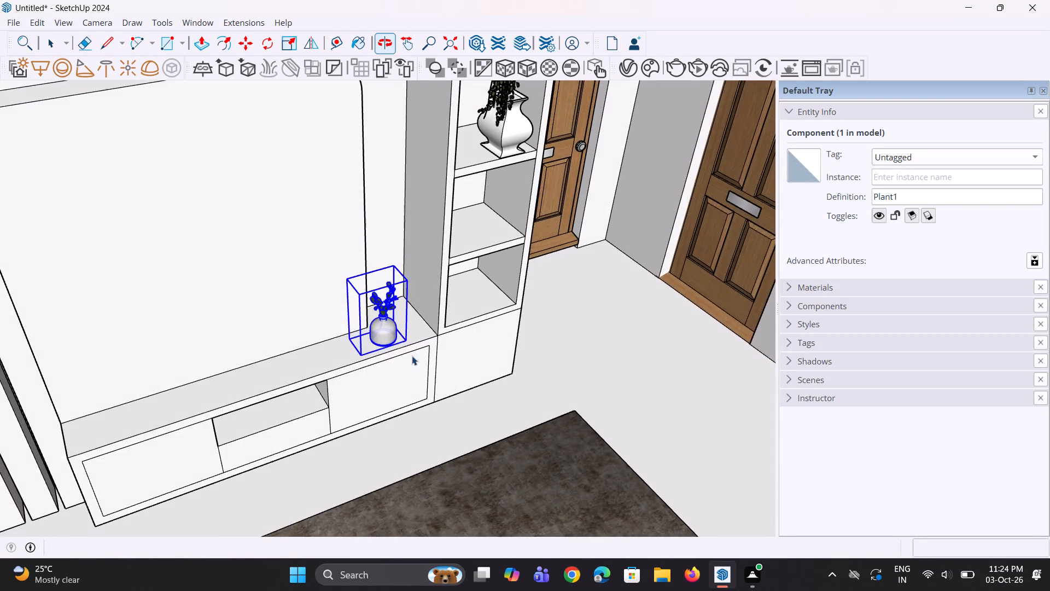
pyautogui.scroll(4, 413, 352)
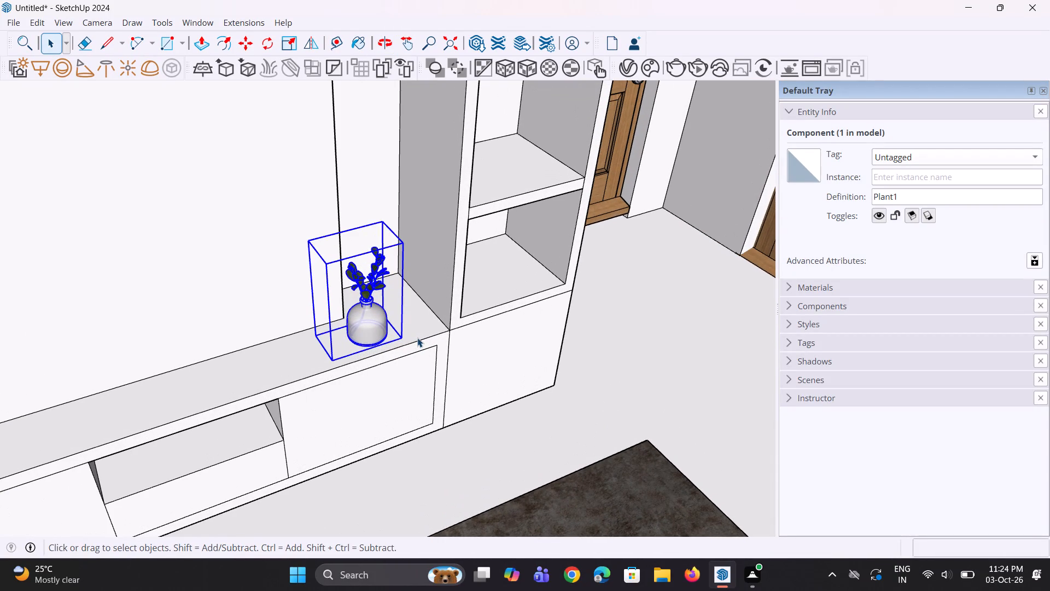
pyautogui.press('m')
pyautogui.click(409, 335)
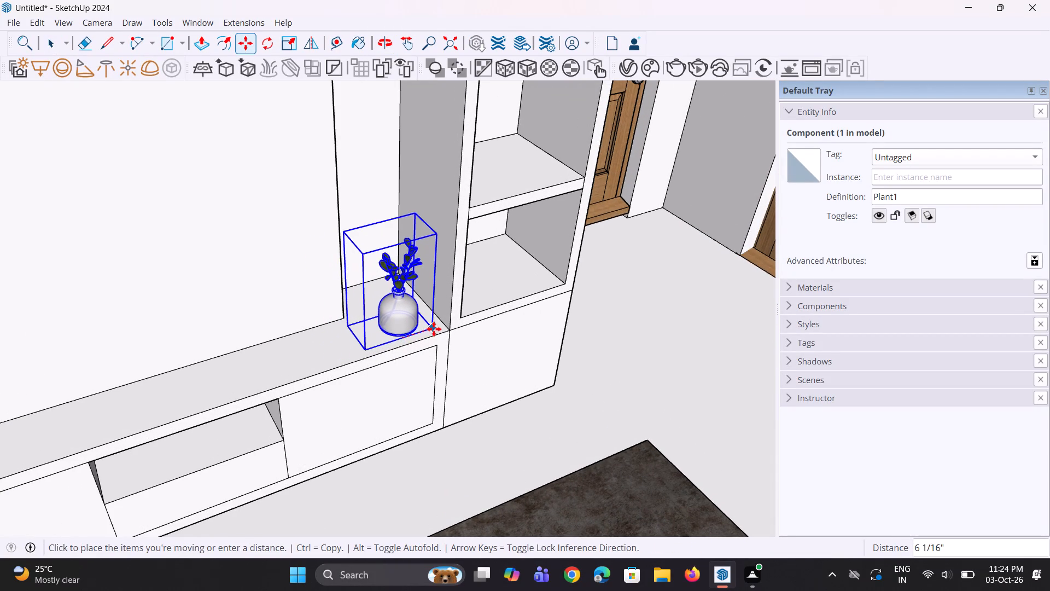
pyautogui.click(434, 329)
# Move the Plant1 vase about 2 3/16" so its bottom back corner meets the rounded panel's lower corner on the TV unit.
pyautogui.moveTo(383, 343); pyautogui.dragTo(508, 383, button='middle')
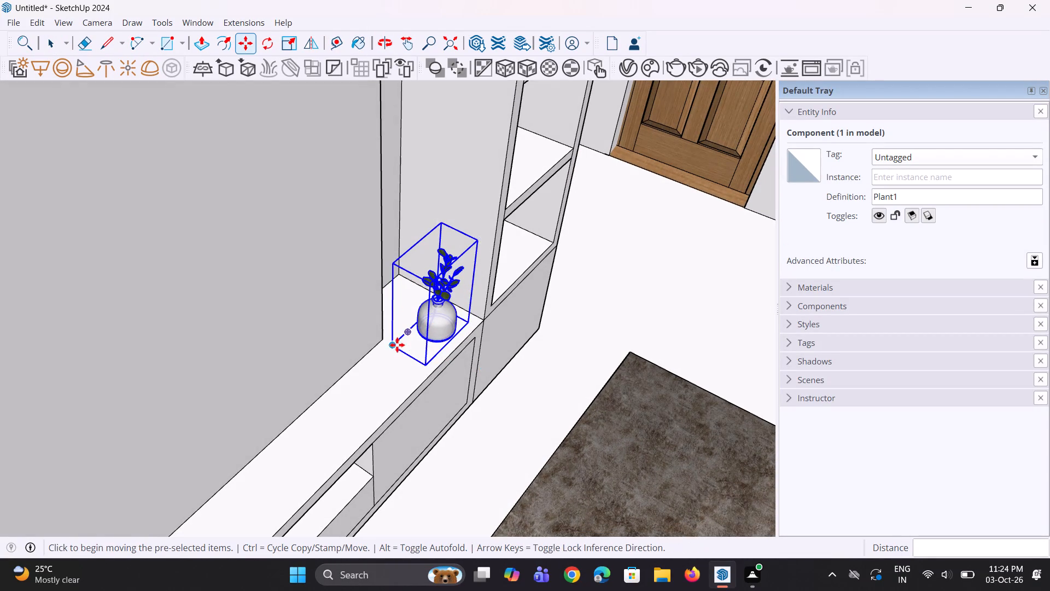
pyautogui.click(396, 346)
pyautogui.click(383, 338)
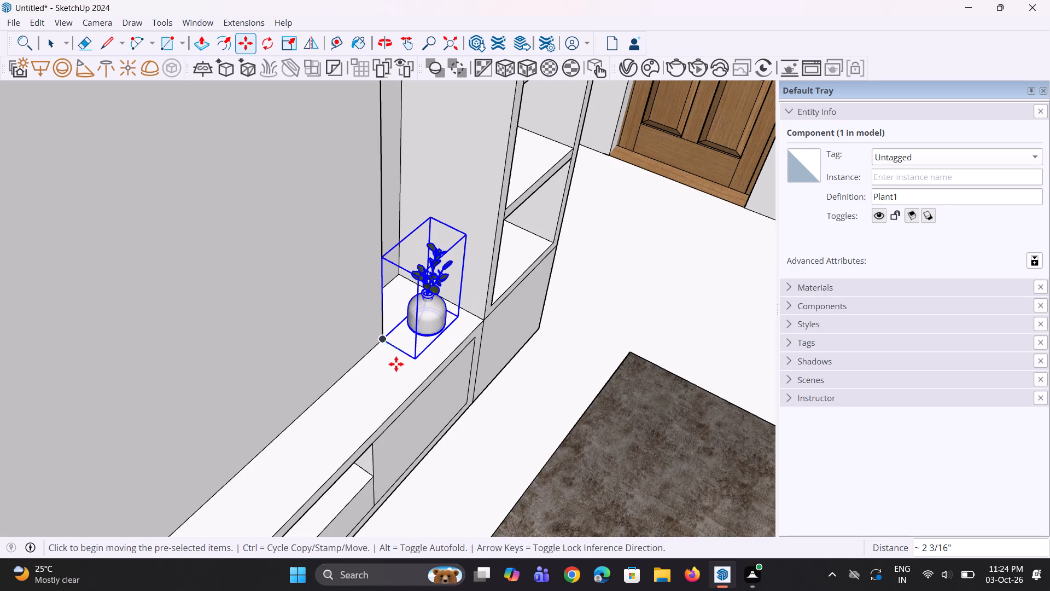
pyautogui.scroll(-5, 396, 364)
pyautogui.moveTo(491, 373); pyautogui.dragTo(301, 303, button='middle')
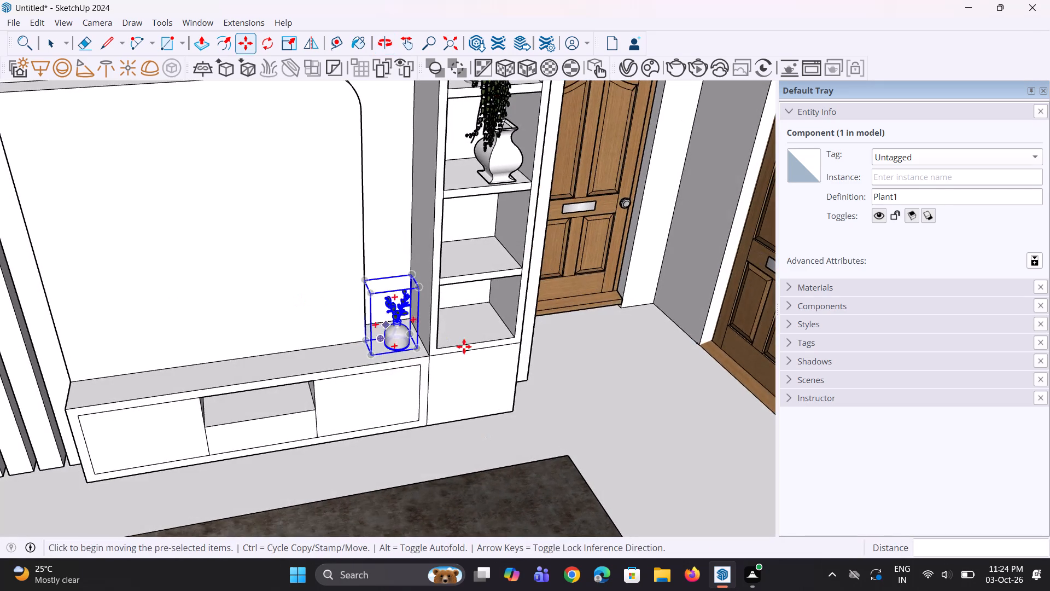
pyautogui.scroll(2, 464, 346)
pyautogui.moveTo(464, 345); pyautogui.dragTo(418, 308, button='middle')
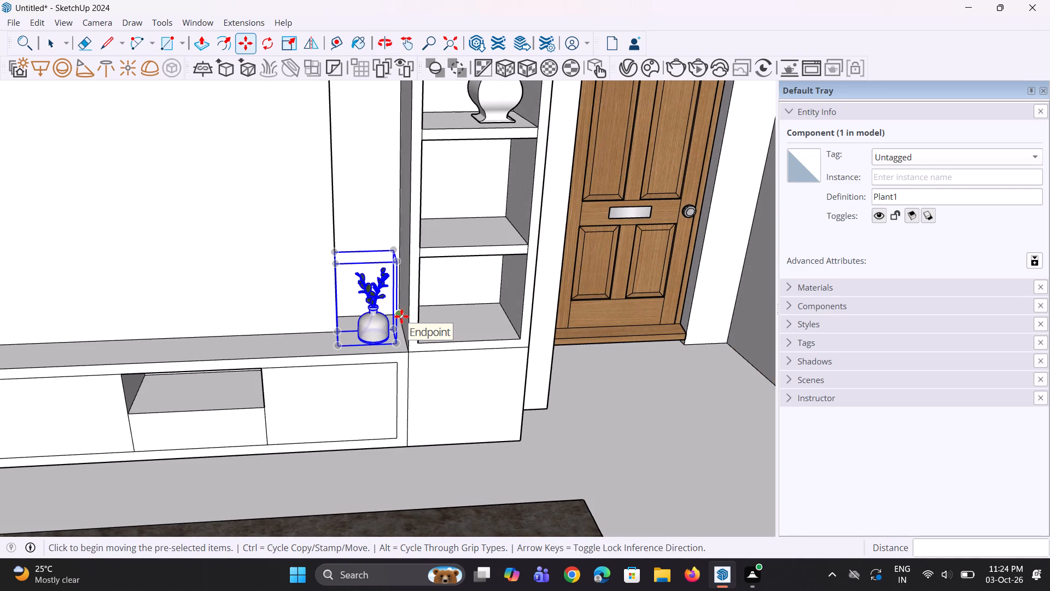
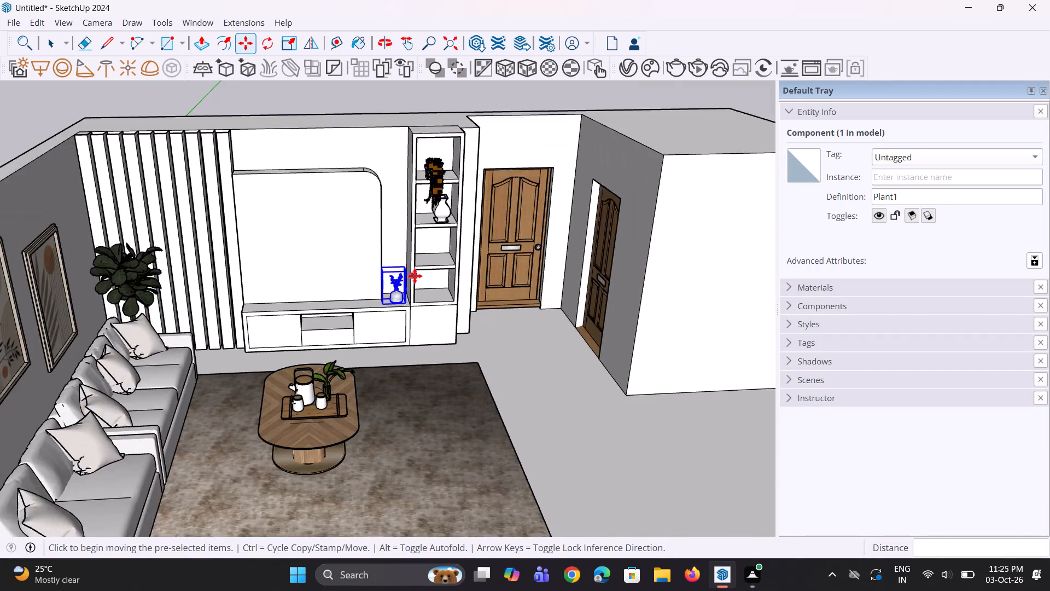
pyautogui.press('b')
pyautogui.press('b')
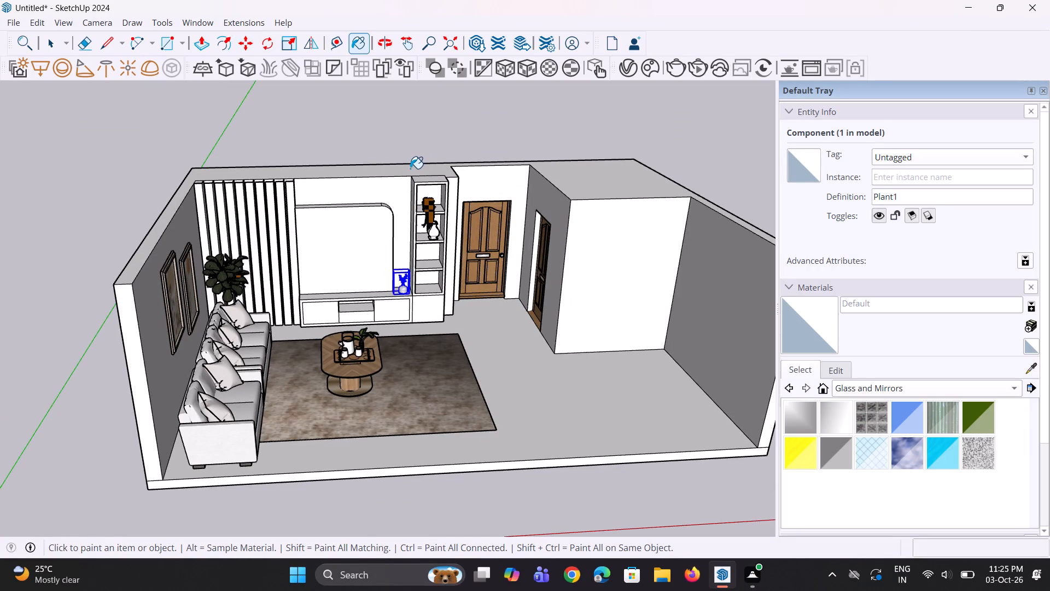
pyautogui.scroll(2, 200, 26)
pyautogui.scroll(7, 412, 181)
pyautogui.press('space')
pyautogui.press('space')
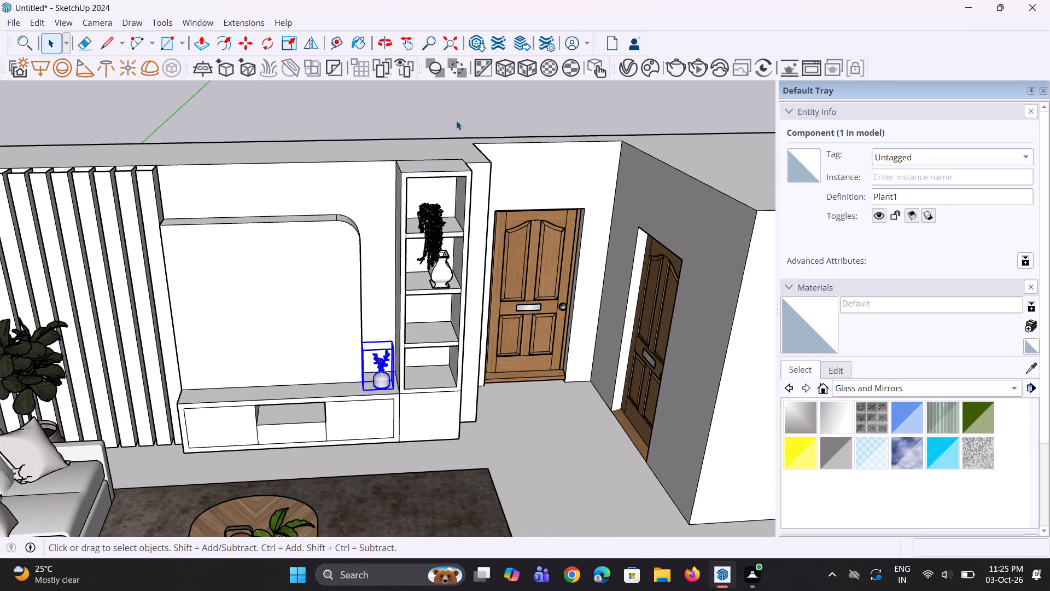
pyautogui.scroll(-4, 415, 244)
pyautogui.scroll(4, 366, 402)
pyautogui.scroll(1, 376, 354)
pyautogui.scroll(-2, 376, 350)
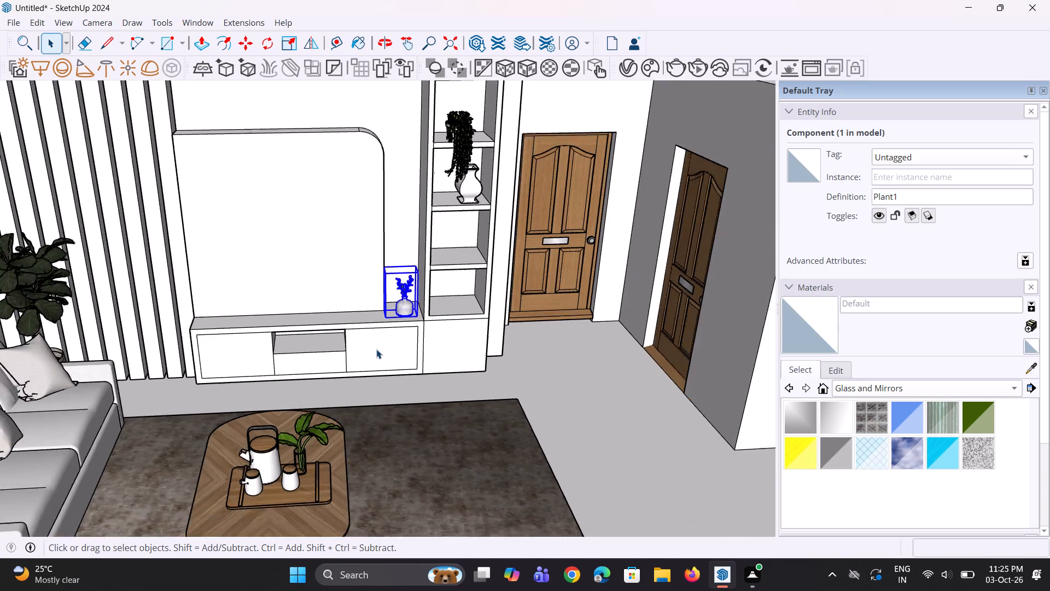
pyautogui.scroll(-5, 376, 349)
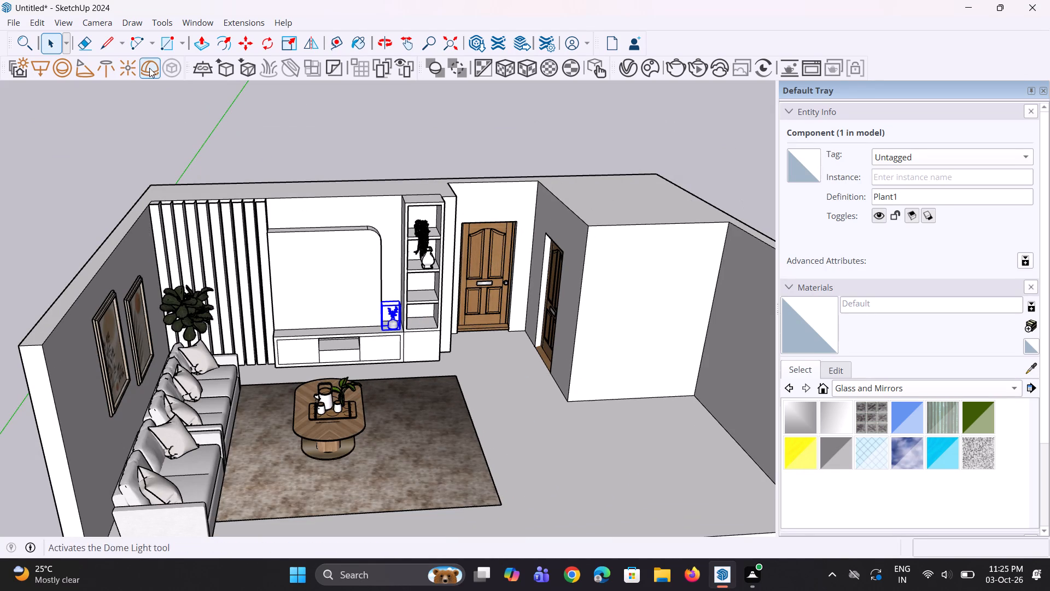
# Import the Candle+Holder_260703 model from Downloads and place it on the TV unit's top near the slatted wall.
pyautogui.click(13, 22)
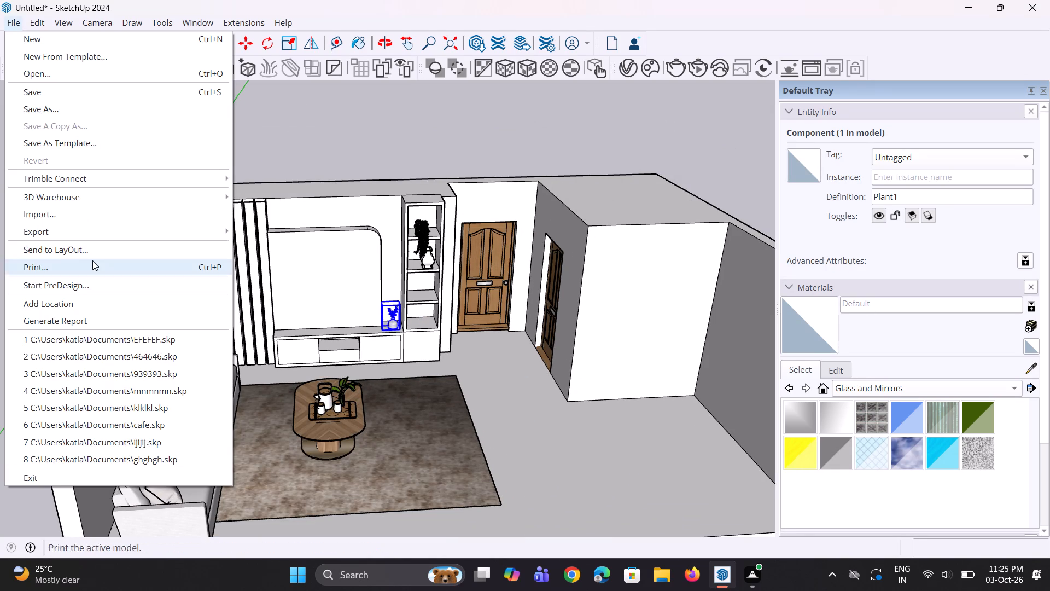
pyautogui.click(109, 207)
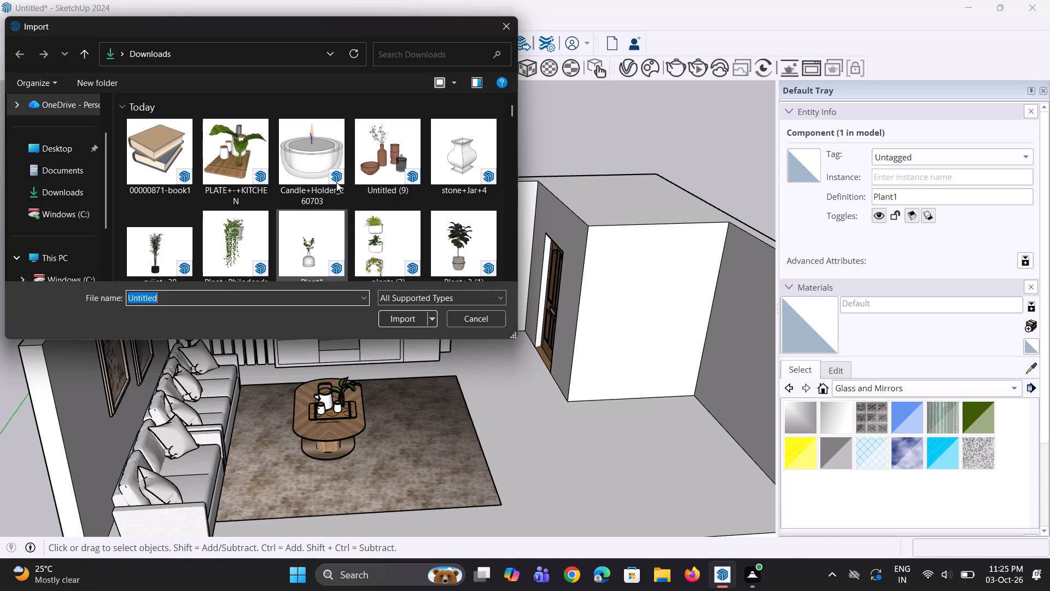
pyautogui.click(318, 155)
pyautogui.click(396, 322)
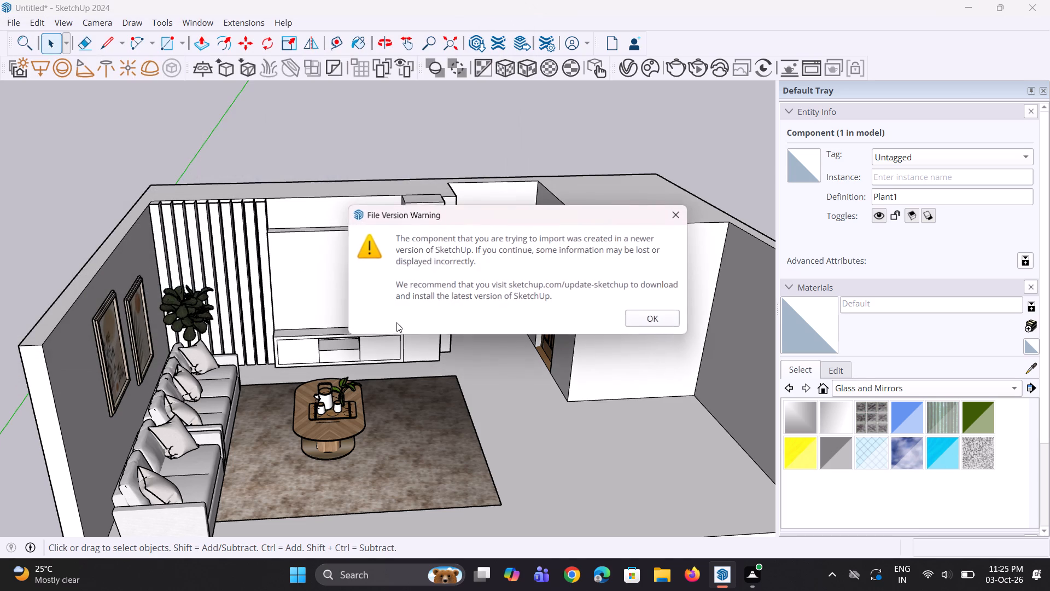
pyautogui.click(657, 321)
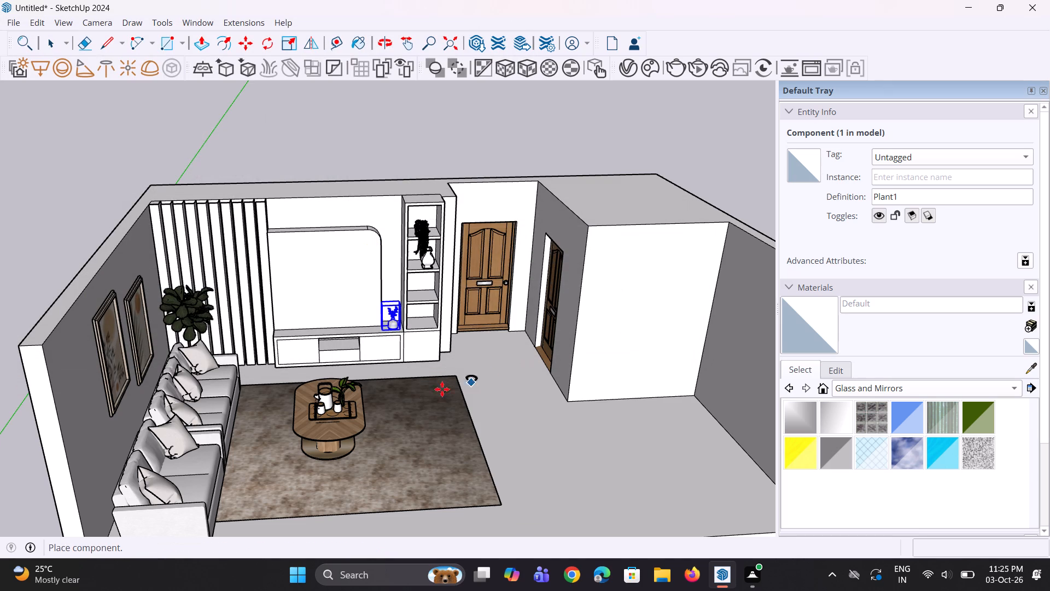
pyautogui.scroll(4, 306, 338)
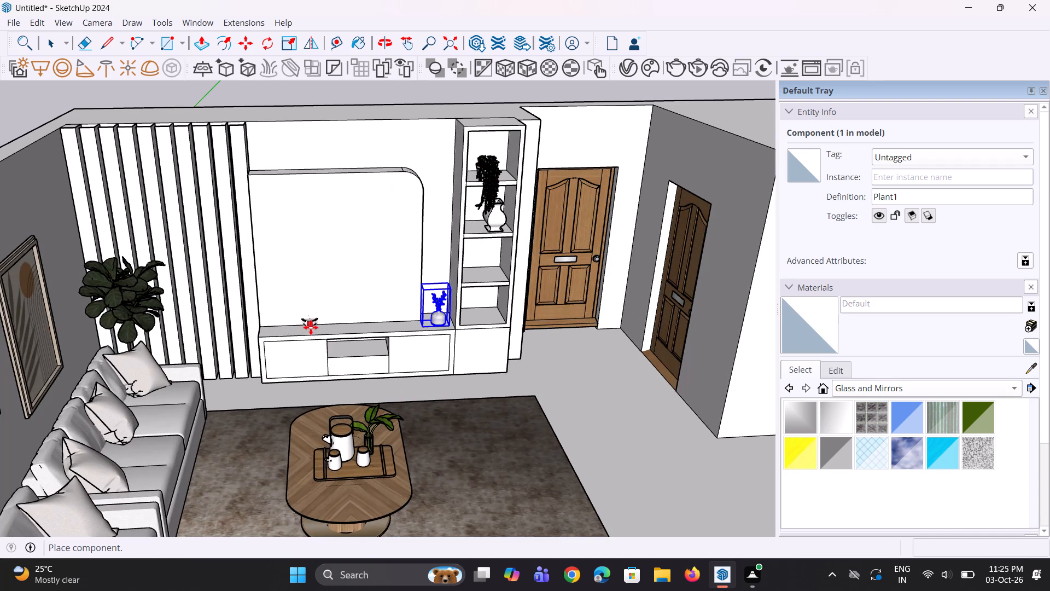
pyautogui.click(310, 332)
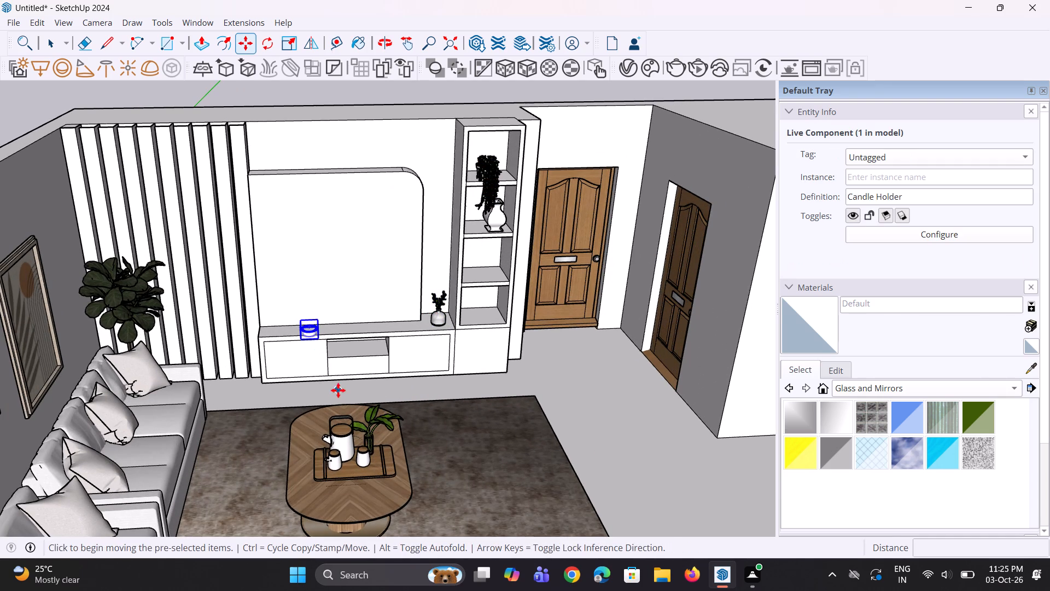
# Copy the candle holder about 8' 9 7/8" from the TV unit onto the coffee table's tray.
pyautogui.press('m')
pyautogui.click(319, 339)
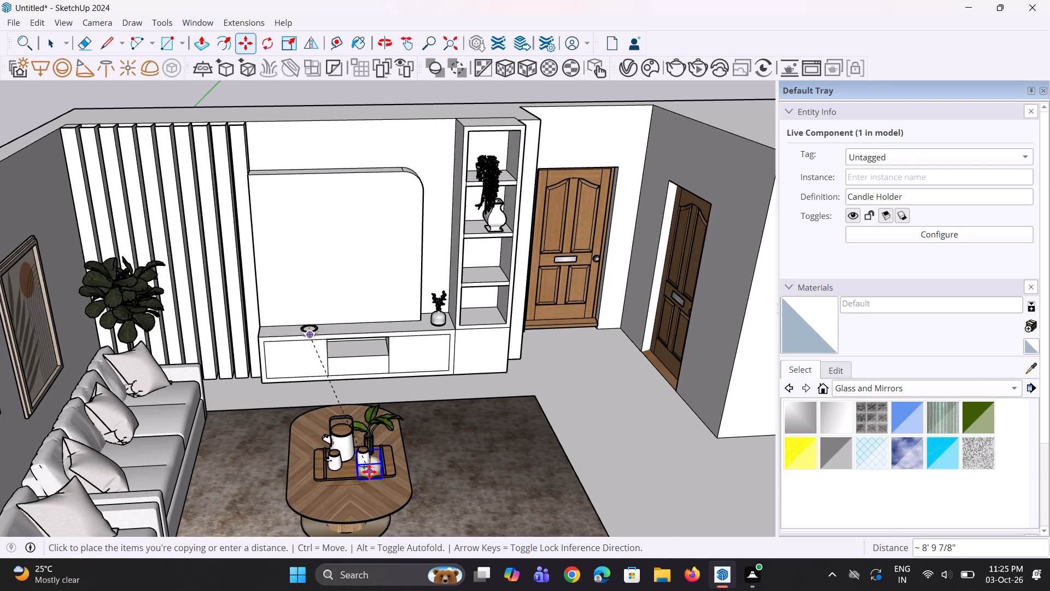
pyautogui.click(369, 472)
# Move the TV unit's candle holder about 4 7/8" back toward the wall panel.
pyautogui.scroll(2, 328, 328)
pyautogui.moveTo(294, 370); pyautogui.dragTo(418, 395, button='middle')
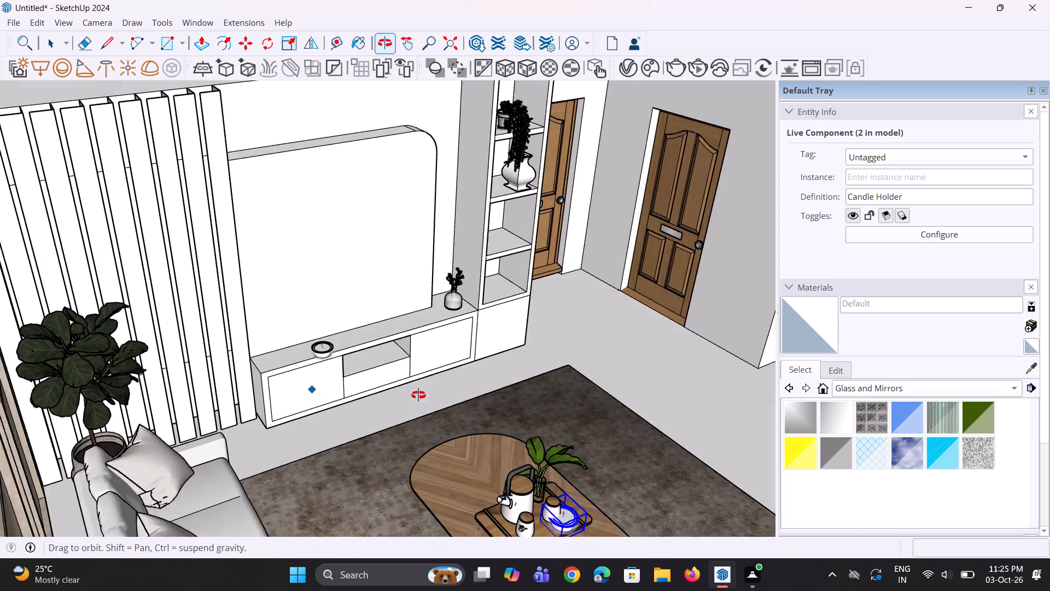
pyautogui.moveTo(418, 395); pyautogui.dragTo(418, 394, button='middle')
pyautogui.scroll(1, 418, 395)
pyautogui.press('space')
pyautogui.press('space')
pyautogui.scroll(2, 322, 363)
pyautogui.click(314, 346)
pyautogui.scroll(1, 310, 348)
pyautogui.moveTo(311, 351); pyautogui.dragTo(329, 371, button='middle')
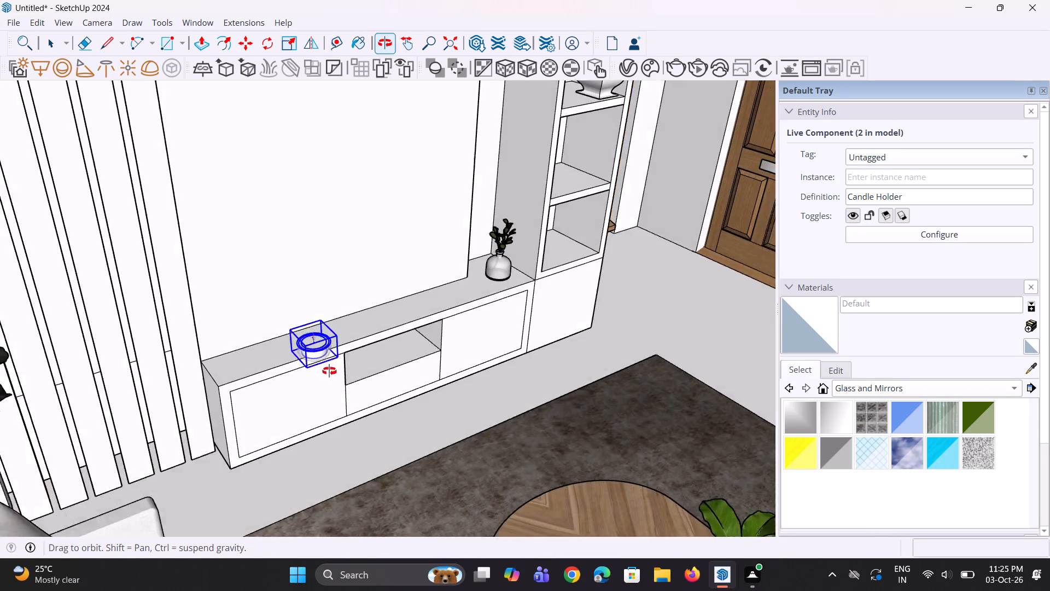
pyautogui.moveTo(329, 371); pyautogui.dragTo(371, 367, button='middle')
pyautogui.scroll(5, 340, 366)
pyautogui.press('m')
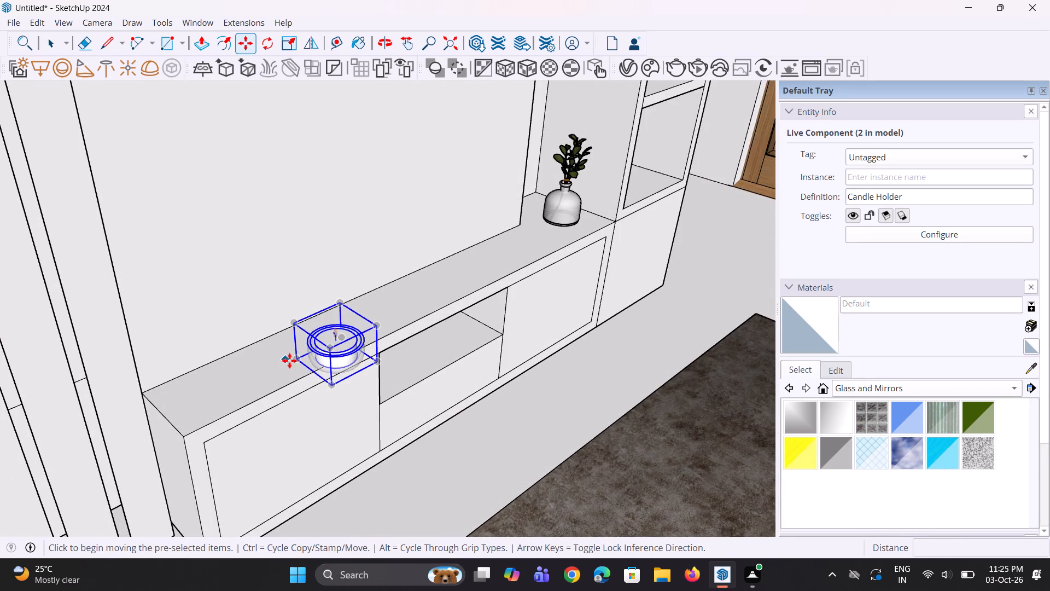
pyautogui.click(295, 361)
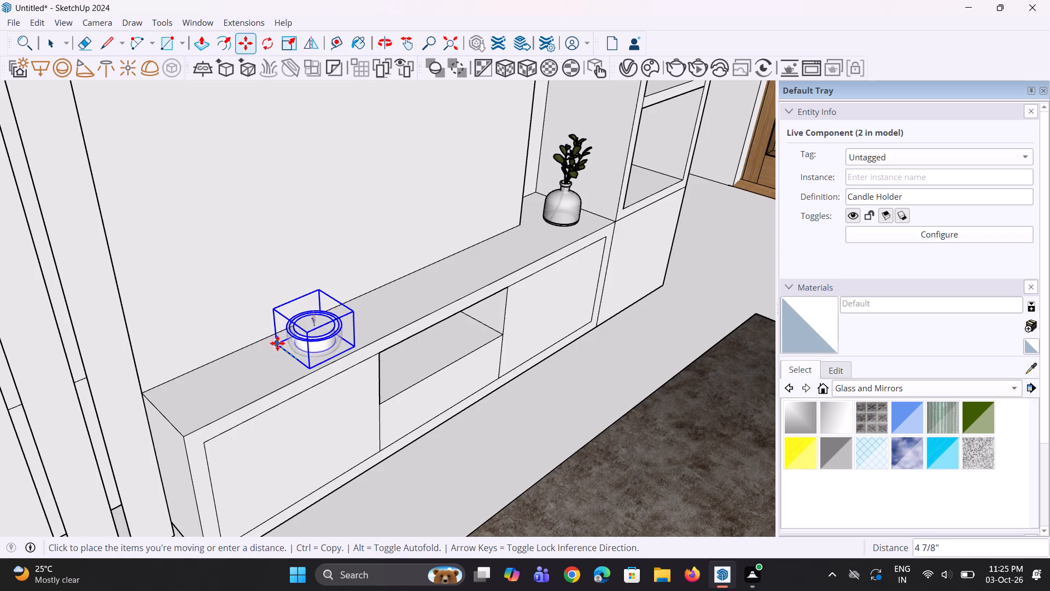
pyautogui.click(277, 343)
pyautogui.moveTo(318, 379); pyautogui.dragTo(153, 403, button='middle')
pyautogui.scroll(-4, 189, 373)
pyautogui.press('space')
pyautogui.press('space')
# Import the plants (2) model from Downloads and place it outside the room beside the end wall.
pyautogui.moveTo(250, 362); pyautogui.dragTo(283, 395, button='middle')
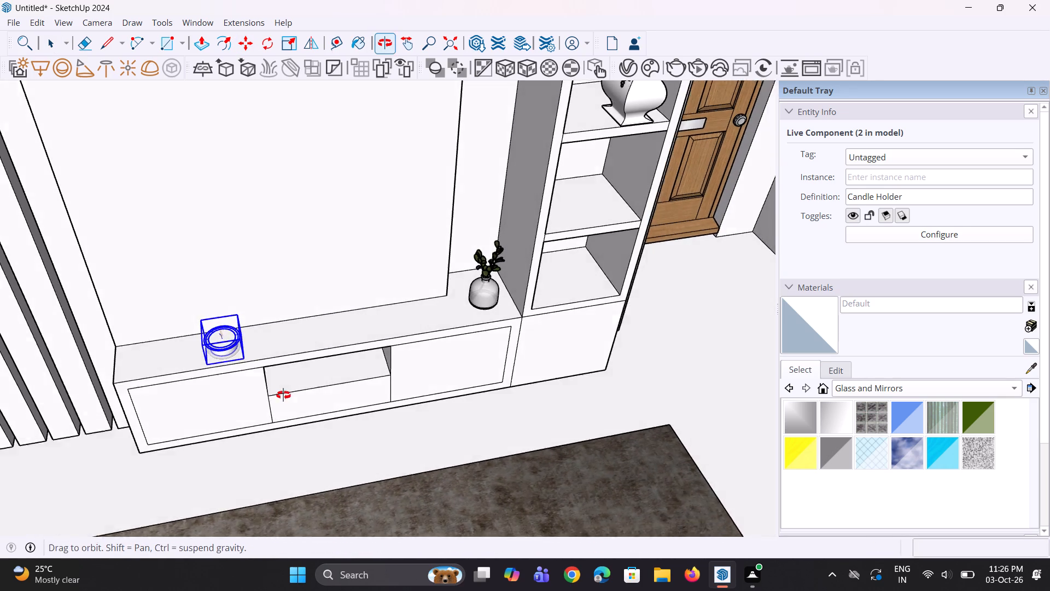
pyautogui.moveTo(283, 395); pyautogui.dragTo(292, 396, button='middle')
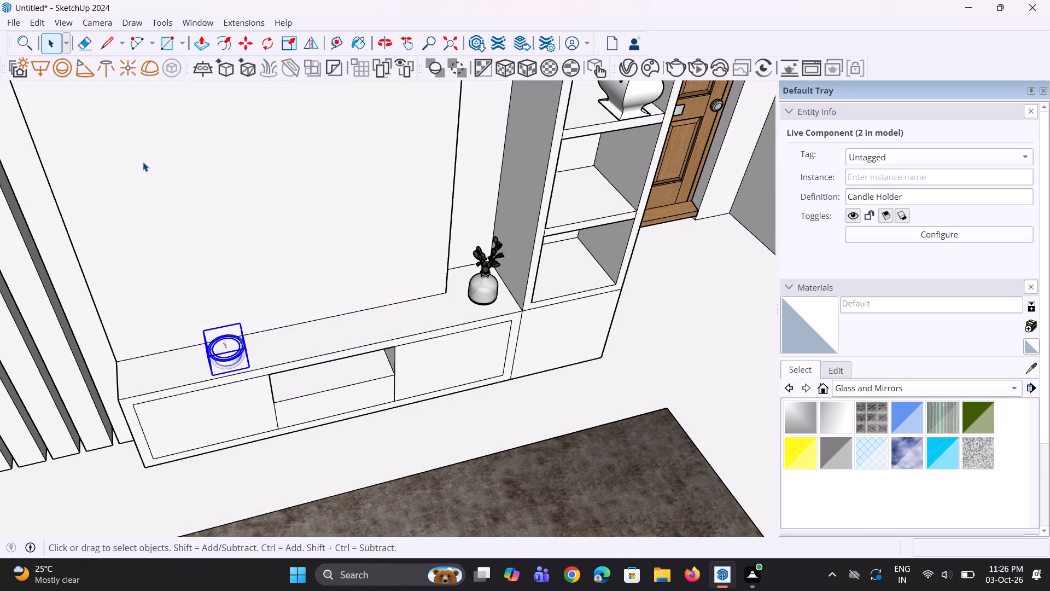
pyautogui.click(16, 22)
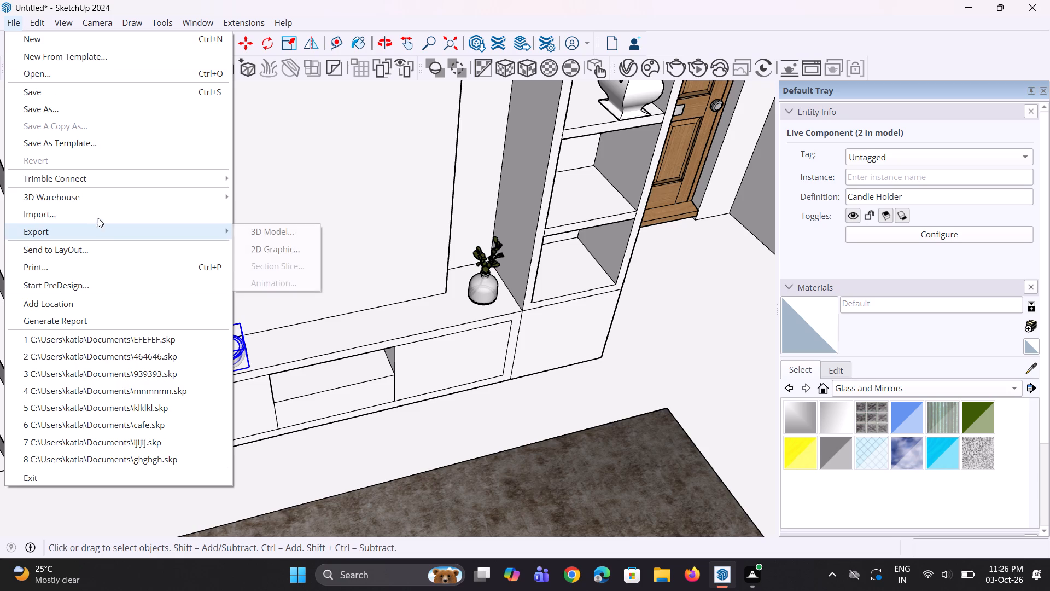
pyautogui.click(100, 216)
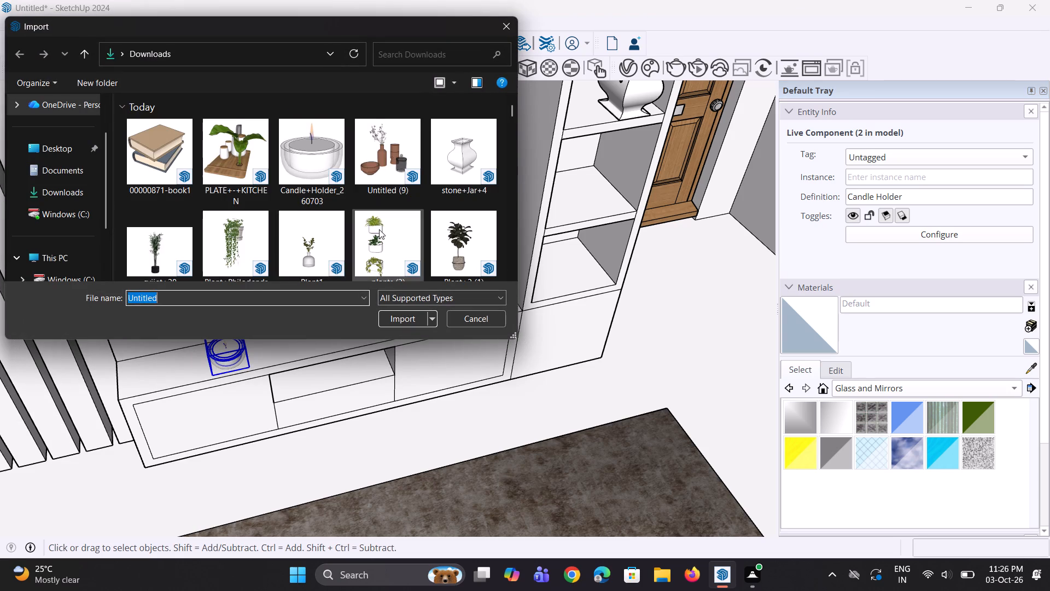
pyautogui.scroll(-2, 379, 229)
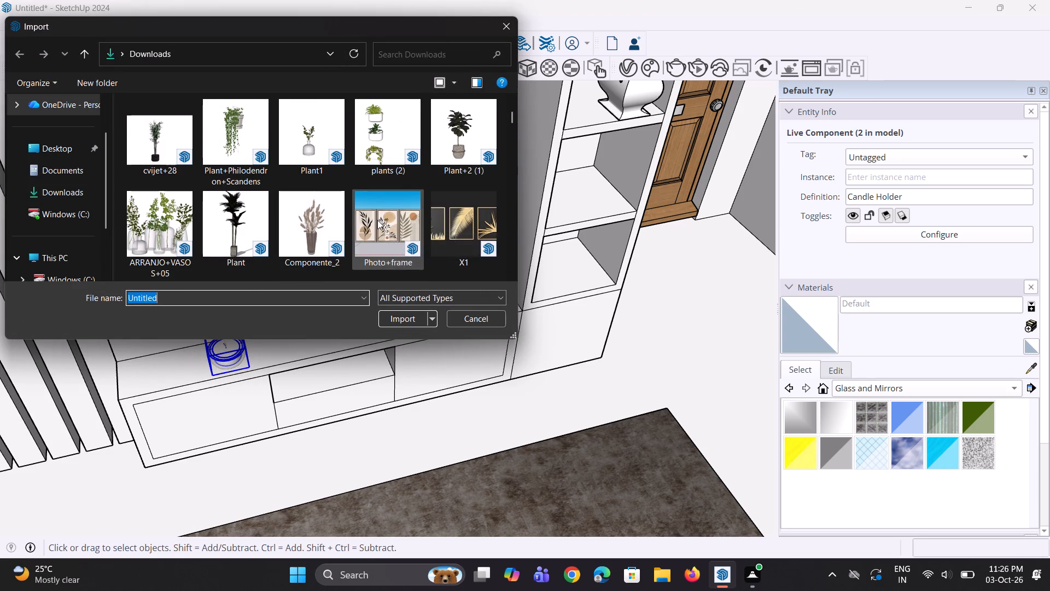
pyautogui.click(377, 121)
pyautogui.click(394, 316)
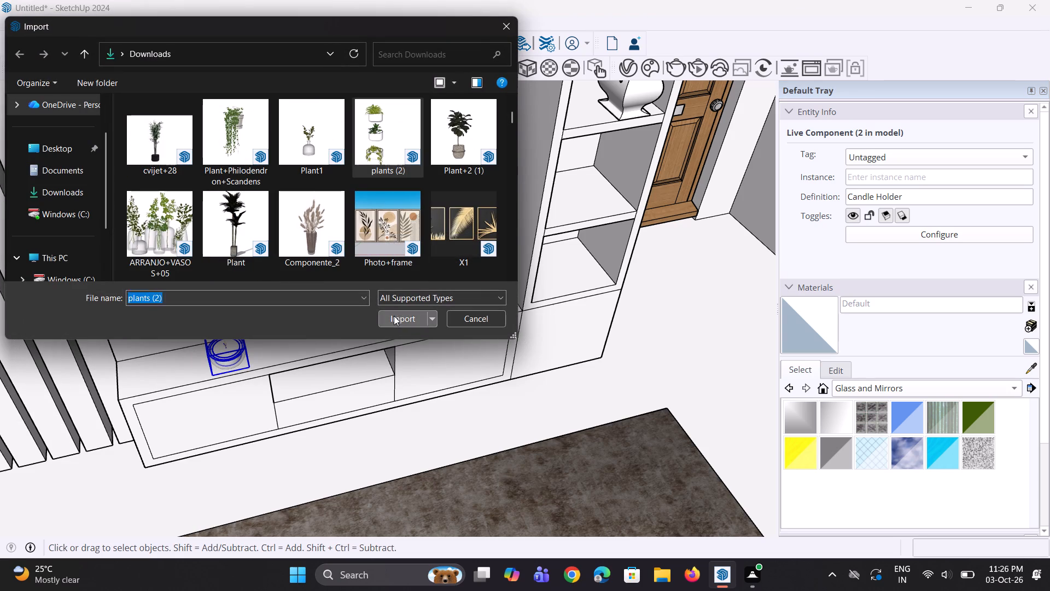
pyautogui.scroll(-1, 284, 325)
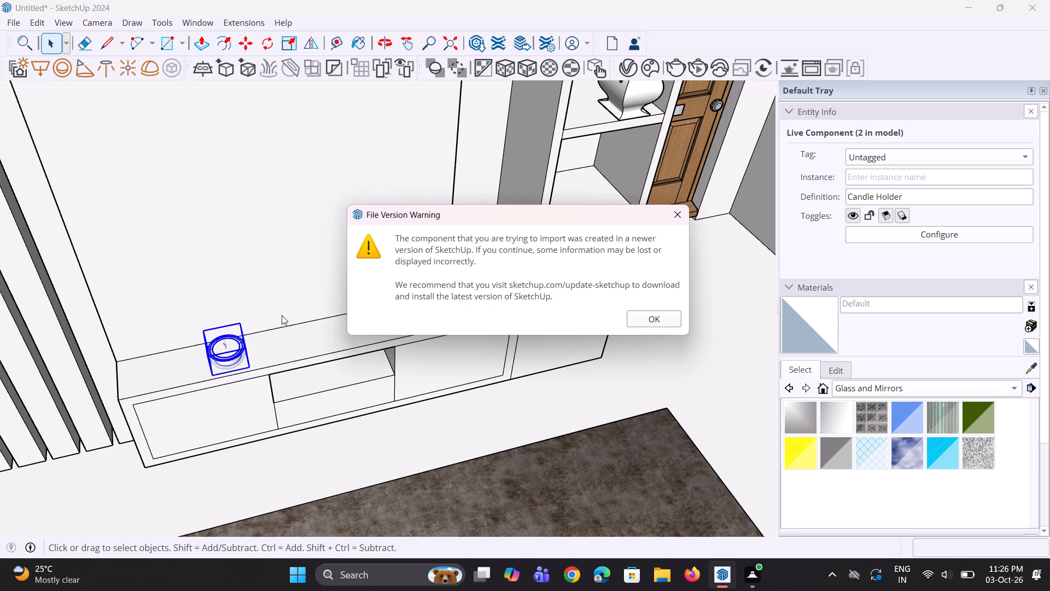
pyautogui.click(658, 320)
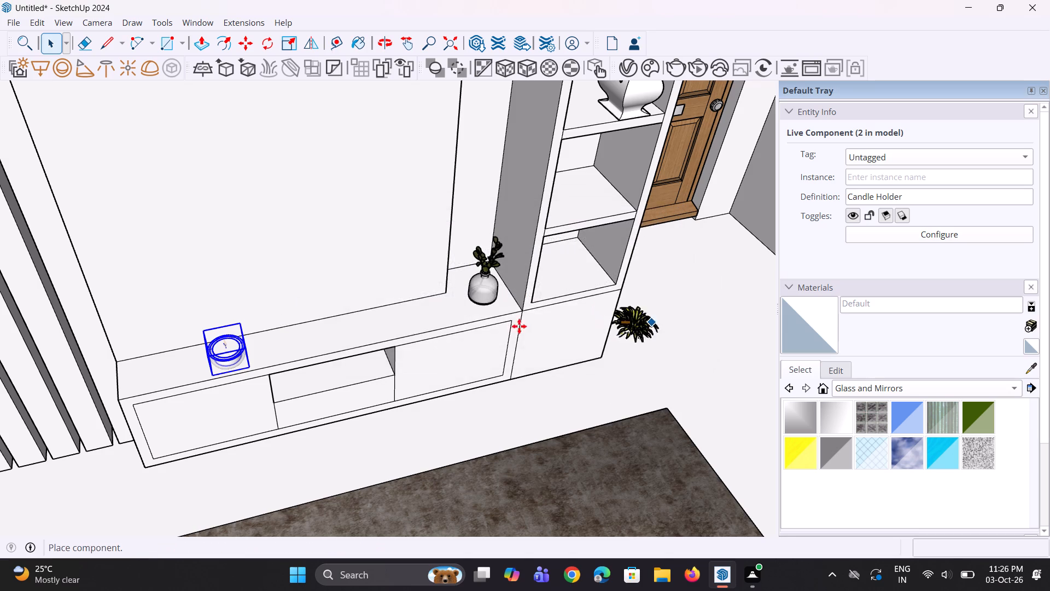
pyautogui.scroll(-20, 493, 333)
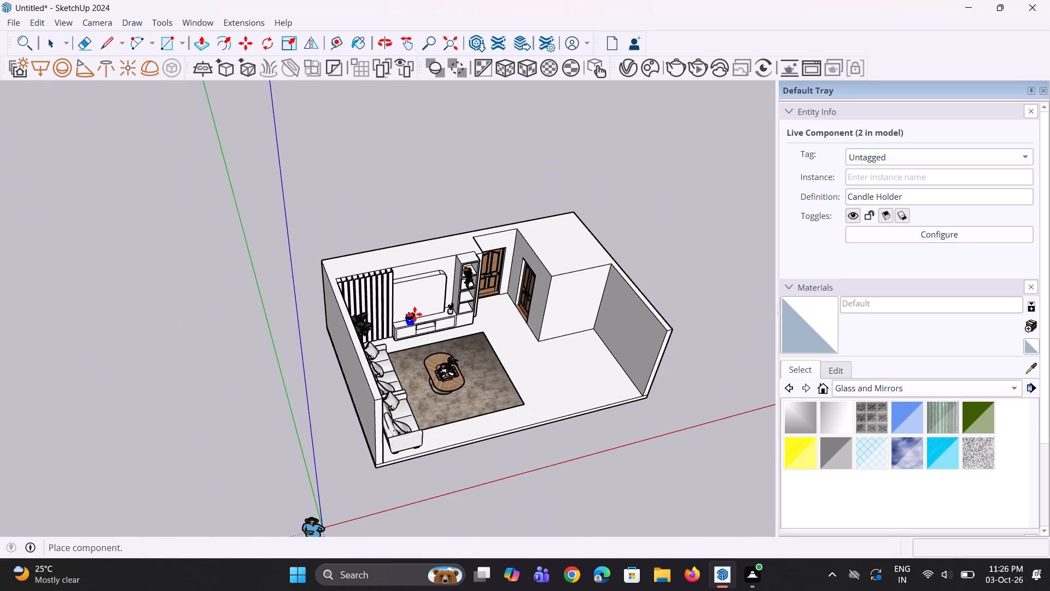
pyautogui.moveTo(577, 369); pyautogui.dragTo(471, 325, button='middle')
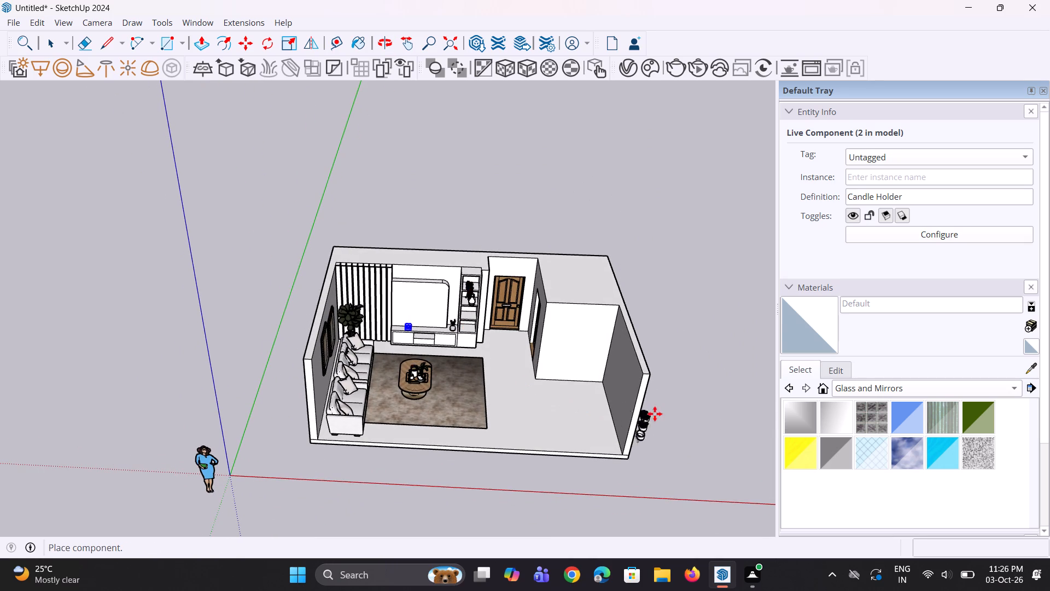
pyautogui.click(668, 416)
# Explode the plants (2) component into its separate pots and plants, and clear the selection.
pyautogui.scroll(8, 669, 434)
pyautogui.rightClick(660, 430)
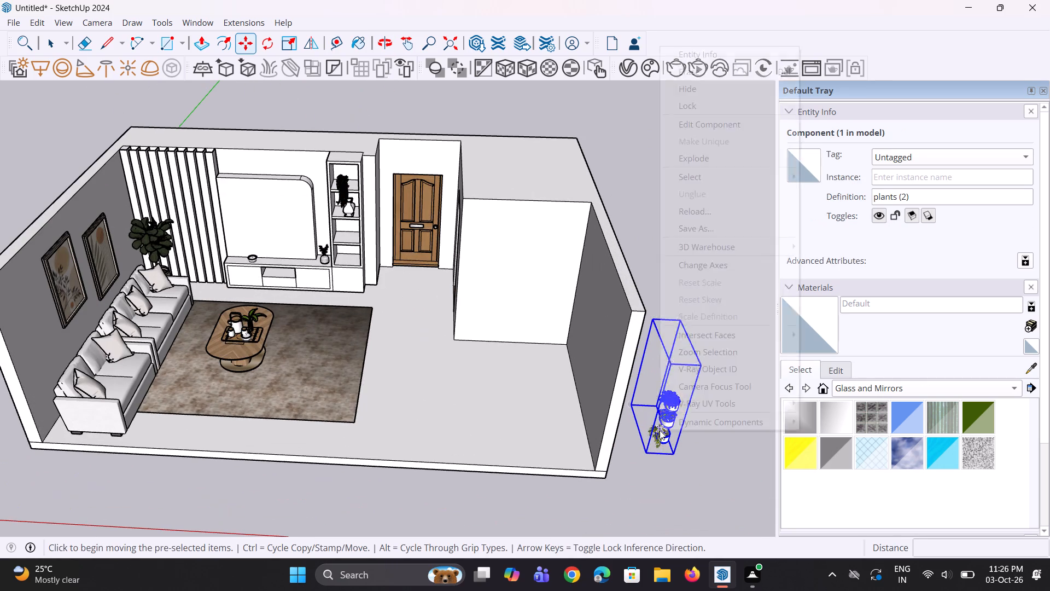
pyautogui.click(693, 163)
pyautogui.scroll(2, 716, 391)
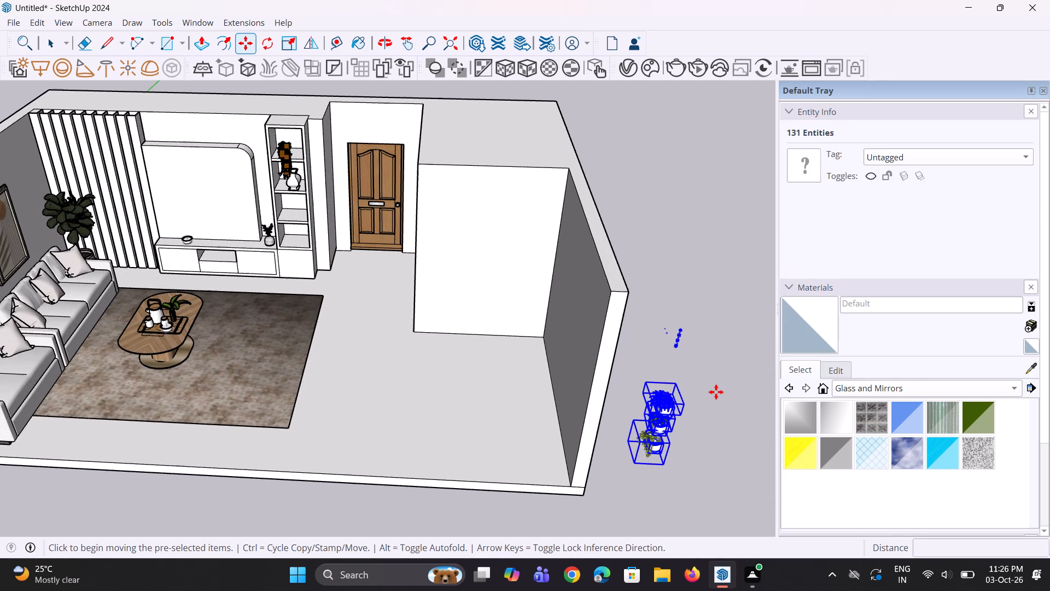
pyautogui.press('space')
pyautogui.press('space')
pyautogui.click(716, 373)
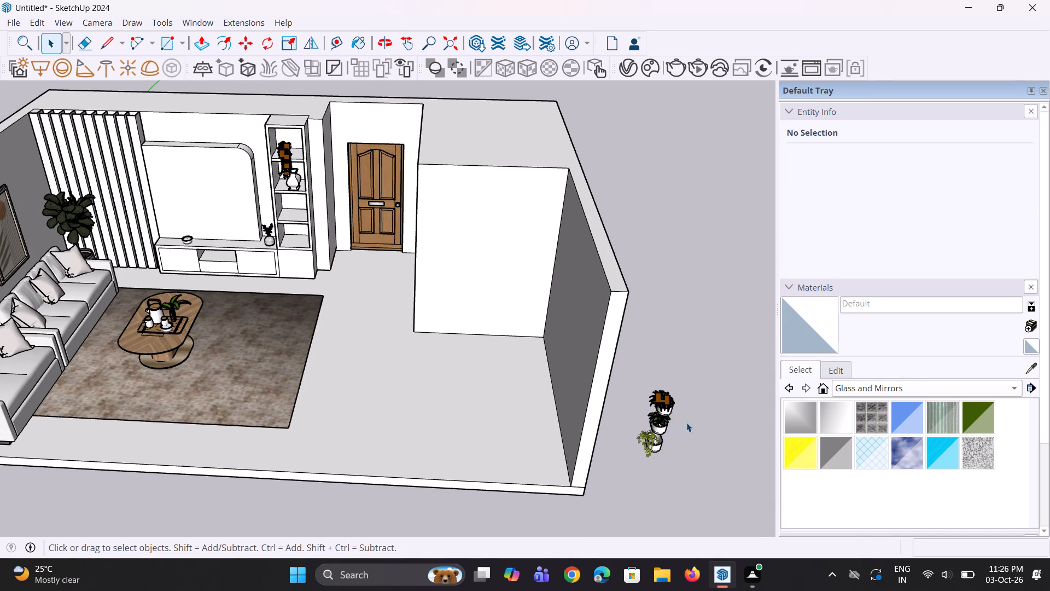
# Group the middle pot of the exploded set together with its plant.
pyautogui.scroll(5, 684, 432)
pyautogui.moveTo(659, 444); pyautogui.dragTo(641, 397, button='middle')
pyautogui.scroll(2, 651, 408)
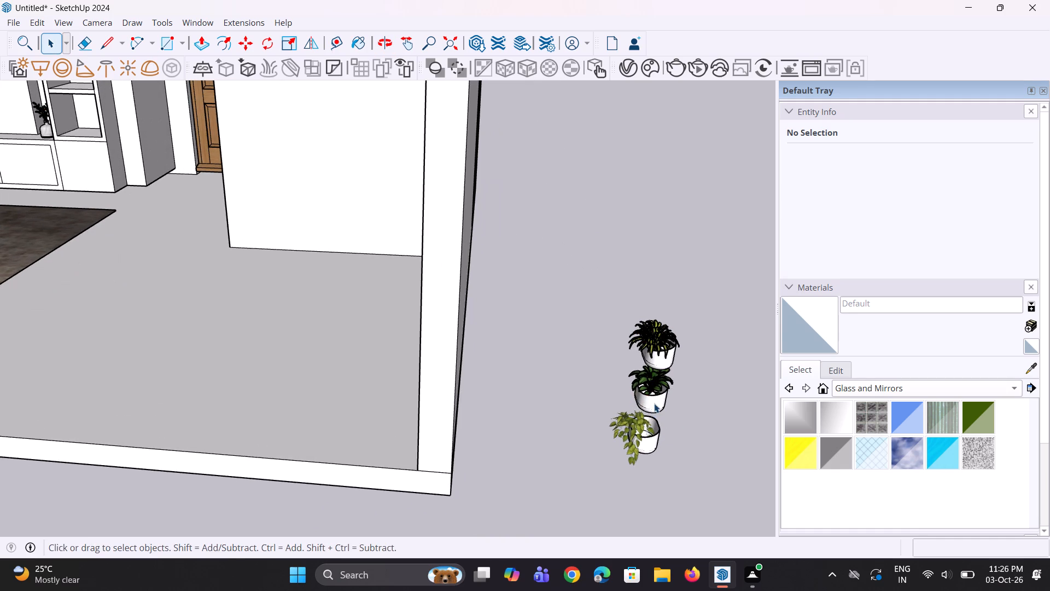
pyautogui.click(655, 402)
pyautogui.scroll(5, 651, 384)
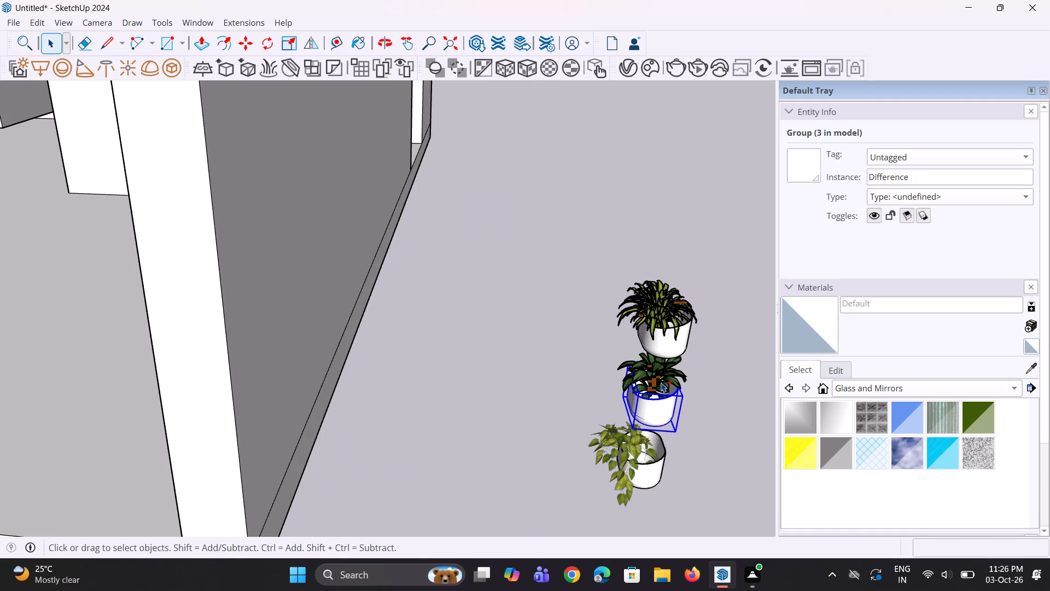
pyautogui.keyDown('ctrl'); pyautogui.click(661, 383); pyautogui.keyUp('ctrl')
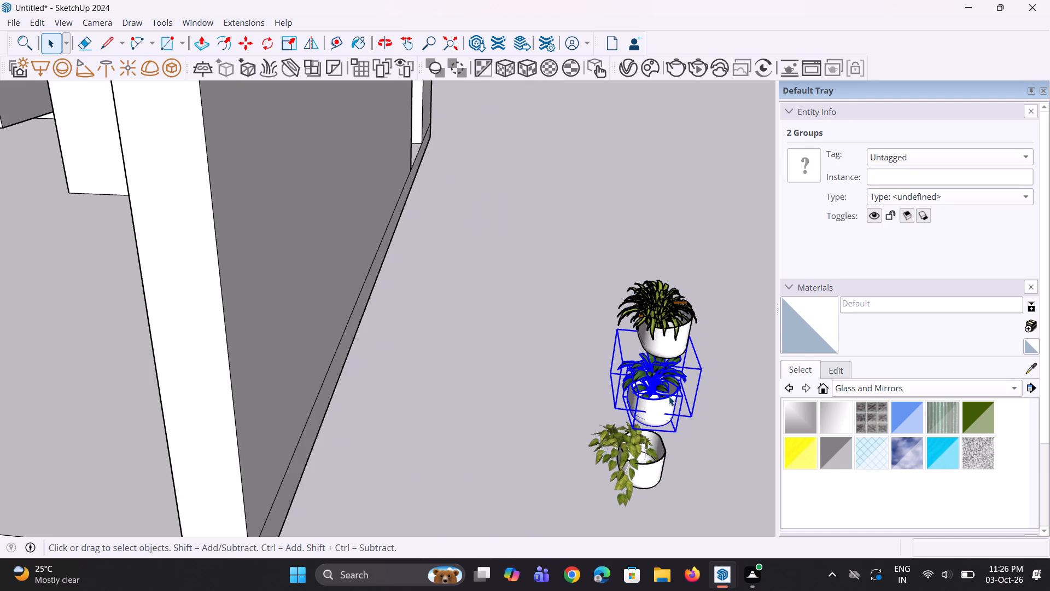
pyautogui.rightClick(669, 396)
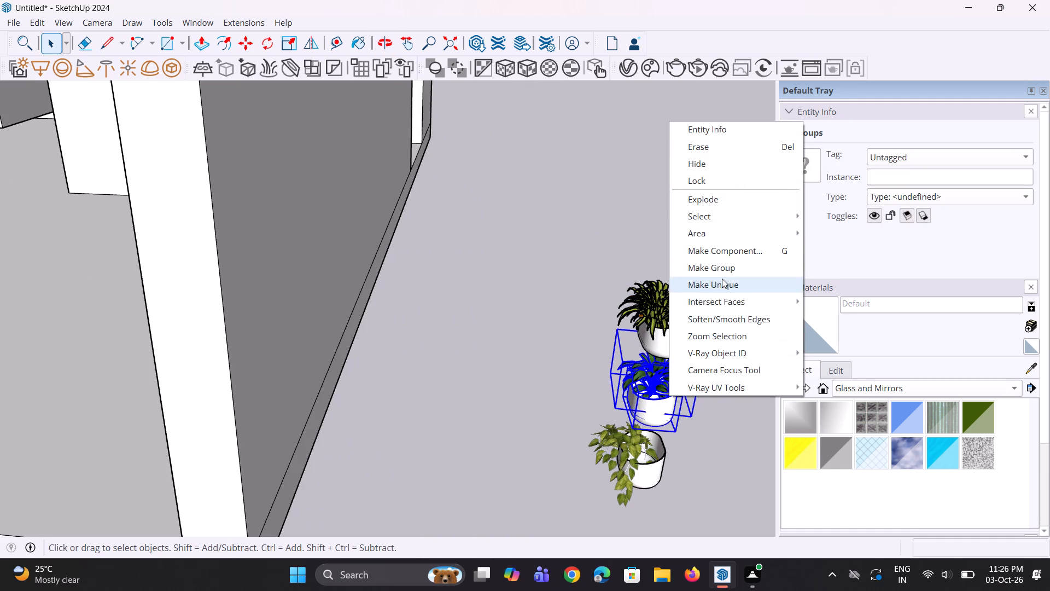
pyautogui.click(722, 273)
# Move the grouped pot and plant about 29' 7" into the room, onto the TV unit's end beside the candle holder.
pyautogui.press('m')
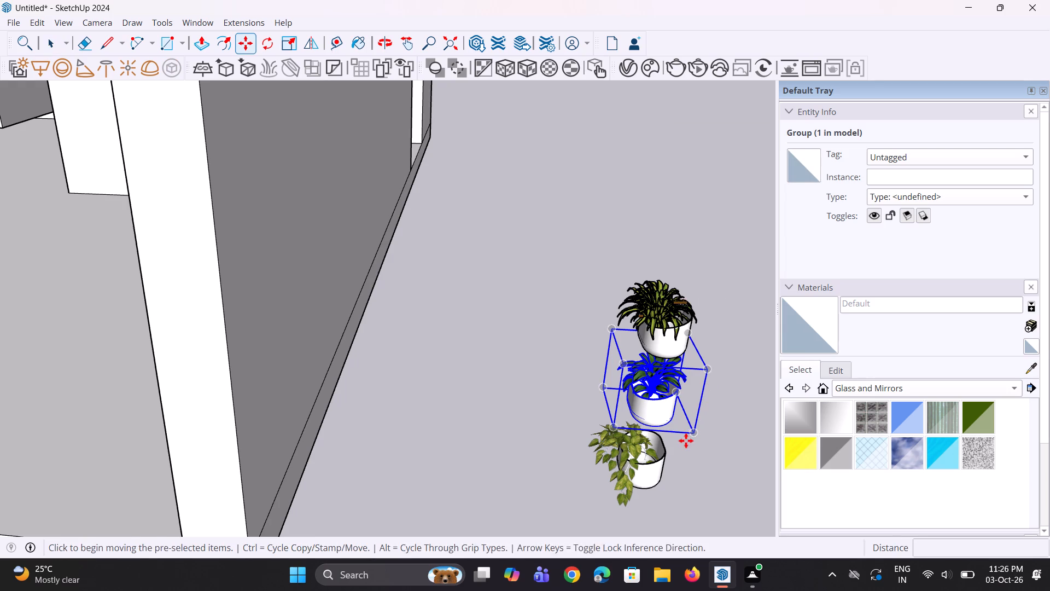
pyautogui.moveTo(696, 436); pyautogui.dragTo(695, 442)
pyautogui.scroll(-14, 713, 418)
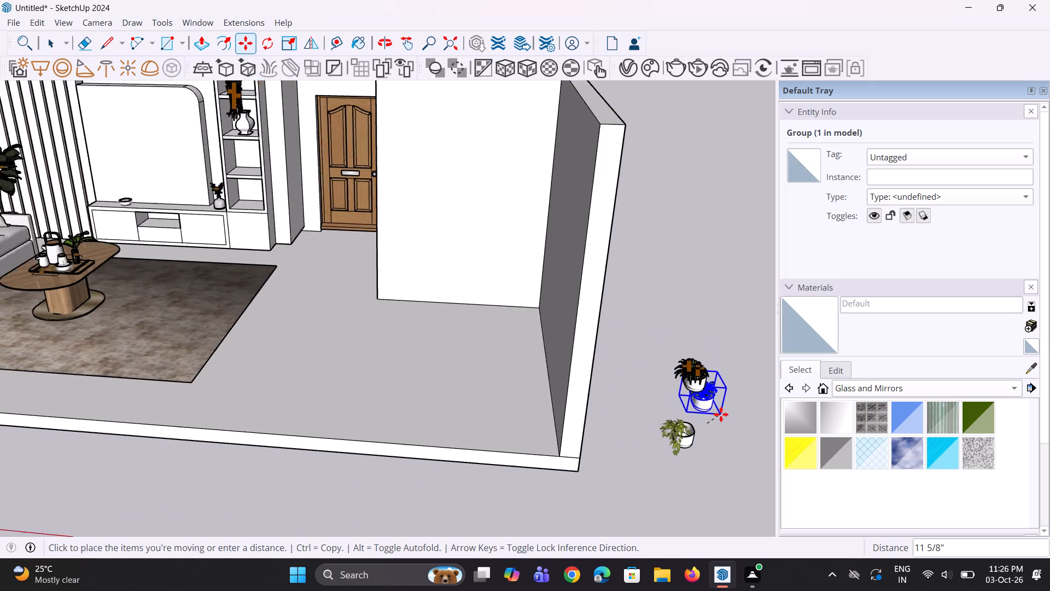
pyautogui.scroll(5, 163, 221)
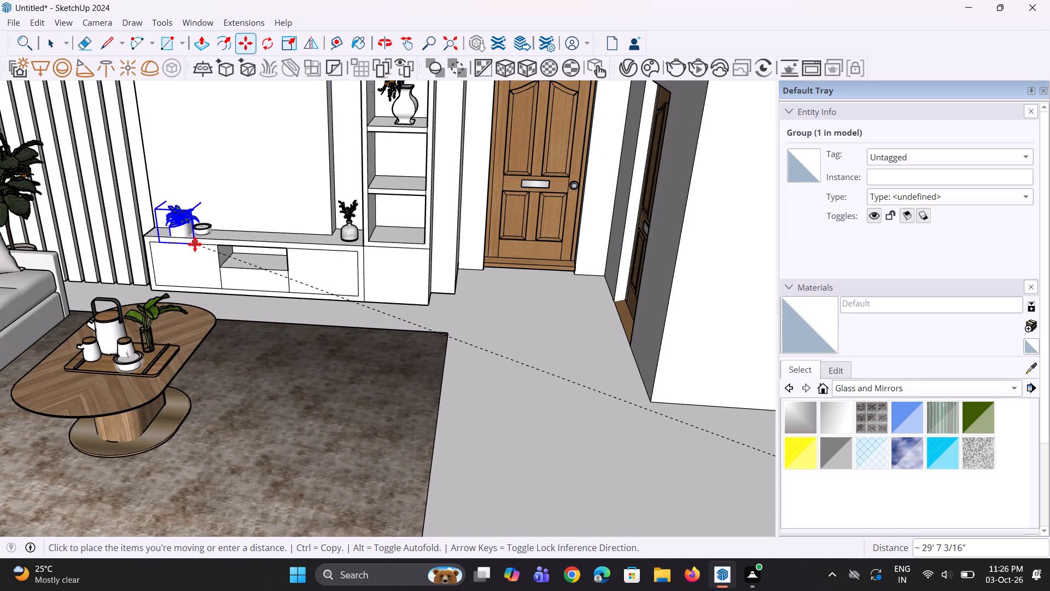
pyautogui.click(190, 242)
pyautogui.moveTo(210, 277); pyautogui.dragTo(326, 275, button='middle')
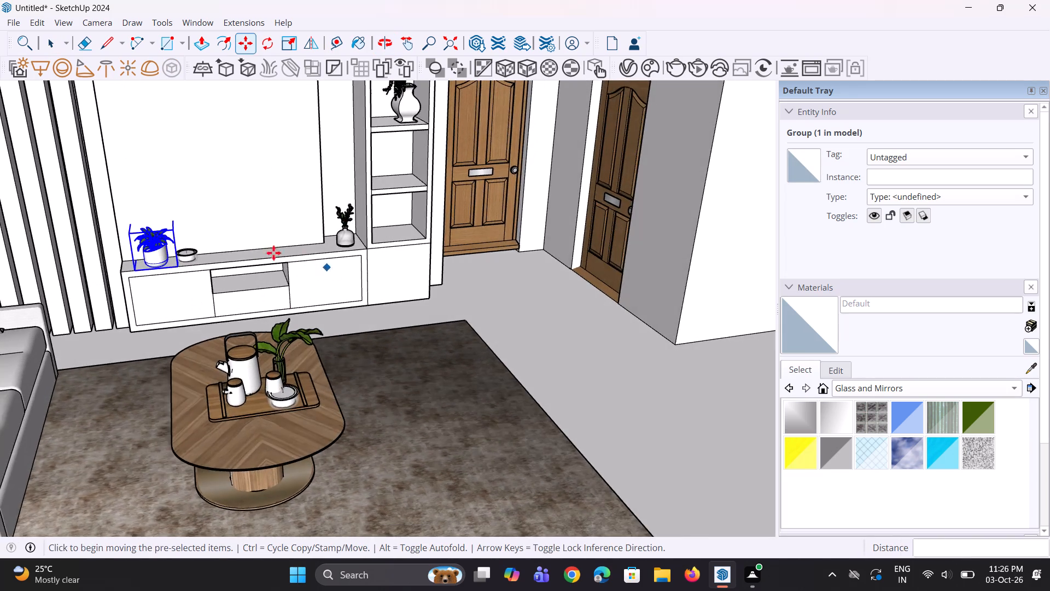
# Scale the potted plant group on the TV unit down to about 0.87 in height, keeping its red-axis scale at 1.00.
pyautogui.scroll(2, 229, 240)
pyautogui.moveTo(214, 239); pyautogui.dragTo(230, 264, button='middle')
pyautogui.press('s')
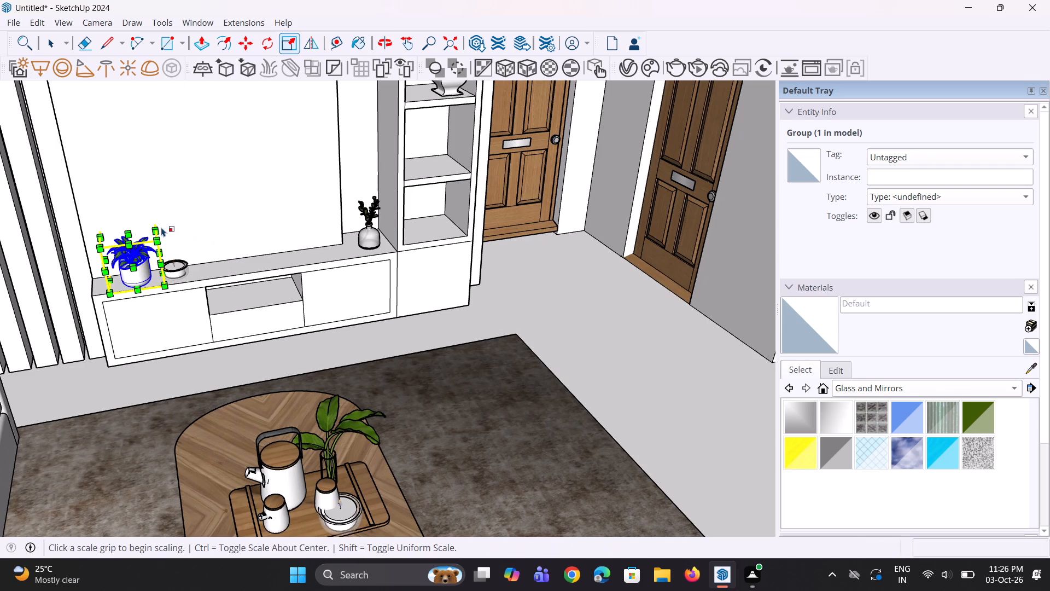
pyautogui.click(159, 227)
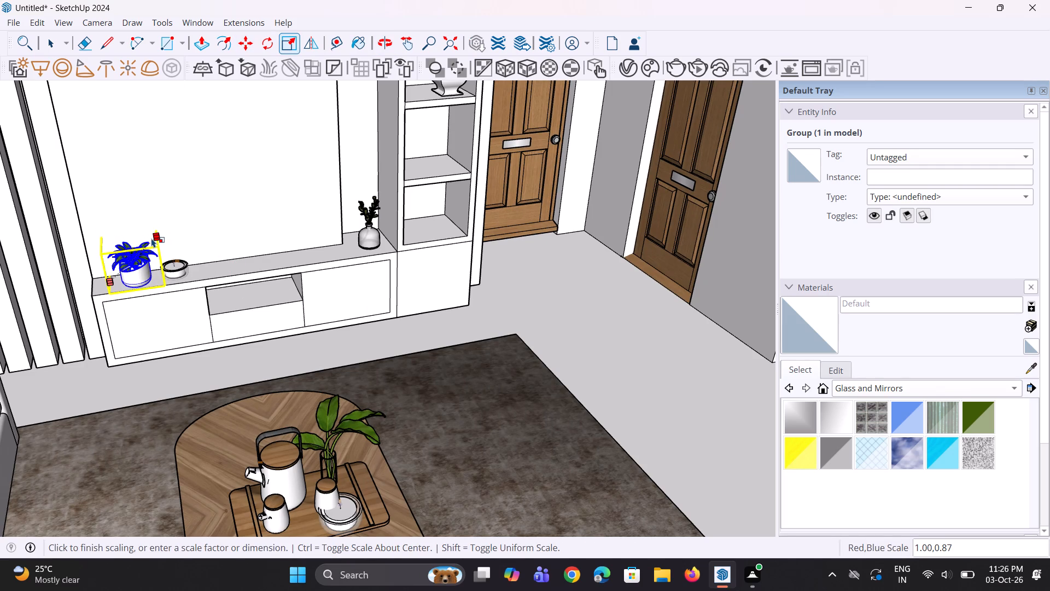
pyautogui.click(148, 239)
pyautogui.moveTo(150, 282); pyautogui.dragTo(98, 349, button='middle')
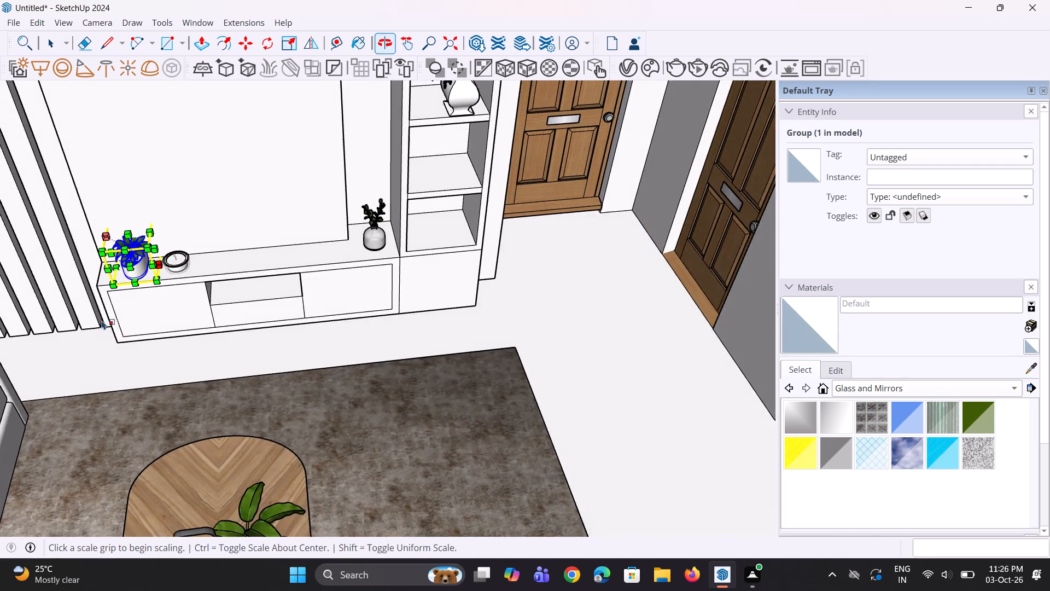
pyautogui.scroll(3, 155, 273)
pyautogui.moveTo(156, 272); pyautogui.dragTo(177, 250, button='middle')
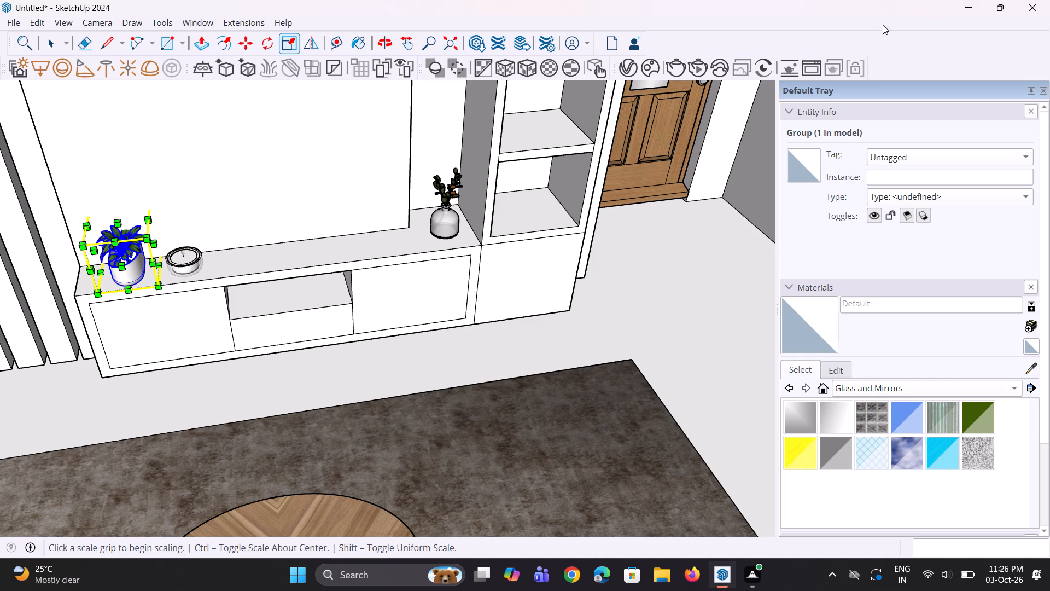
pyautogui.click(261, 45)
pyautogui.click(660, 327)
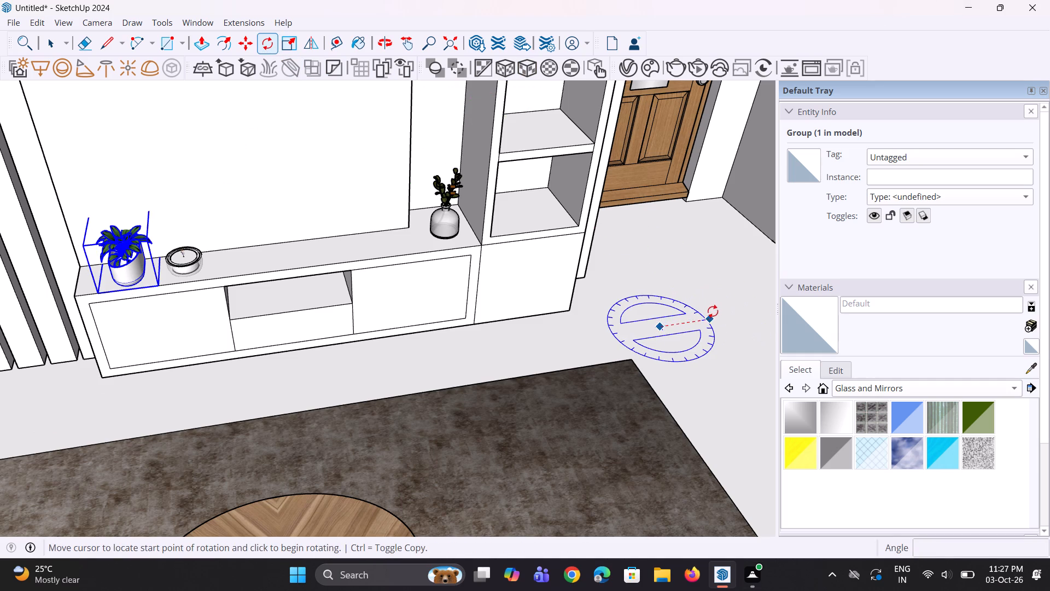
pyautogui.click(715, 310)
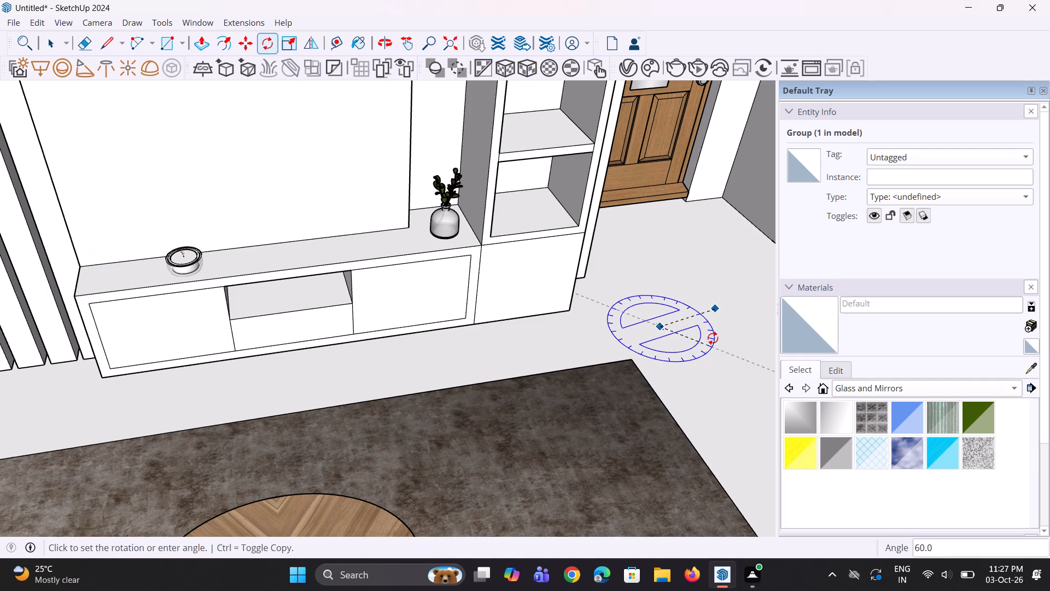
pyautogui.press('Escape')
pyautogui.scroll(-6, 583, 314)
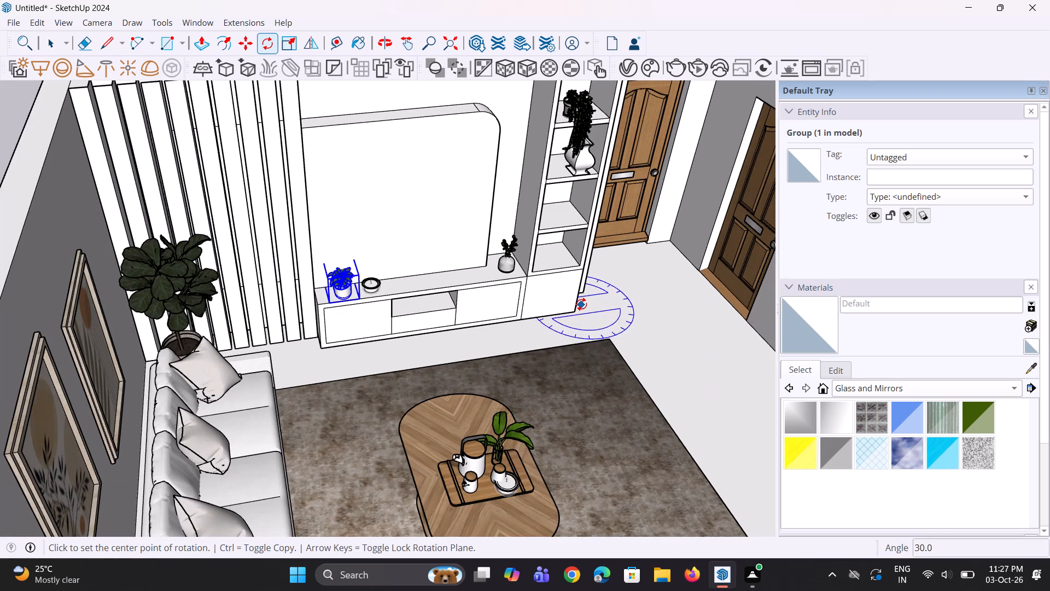
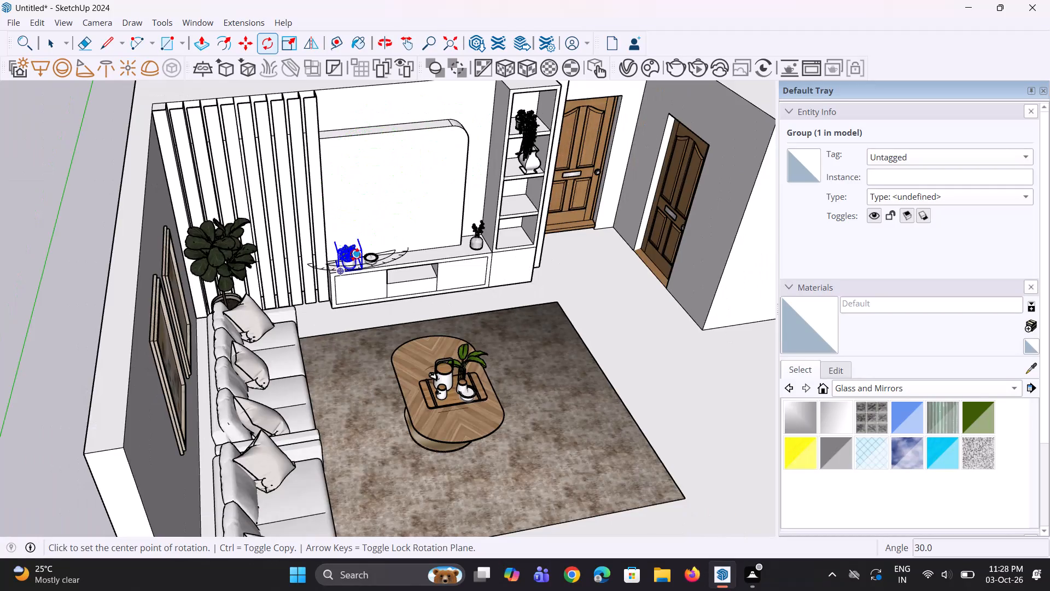
# Move the potted plant group off the TV unit onto the open floor beside the rug.
pyautogui.scroll(-4, 355, 254)
pyautogui.press('m')
pyautogui.click(361, 260)
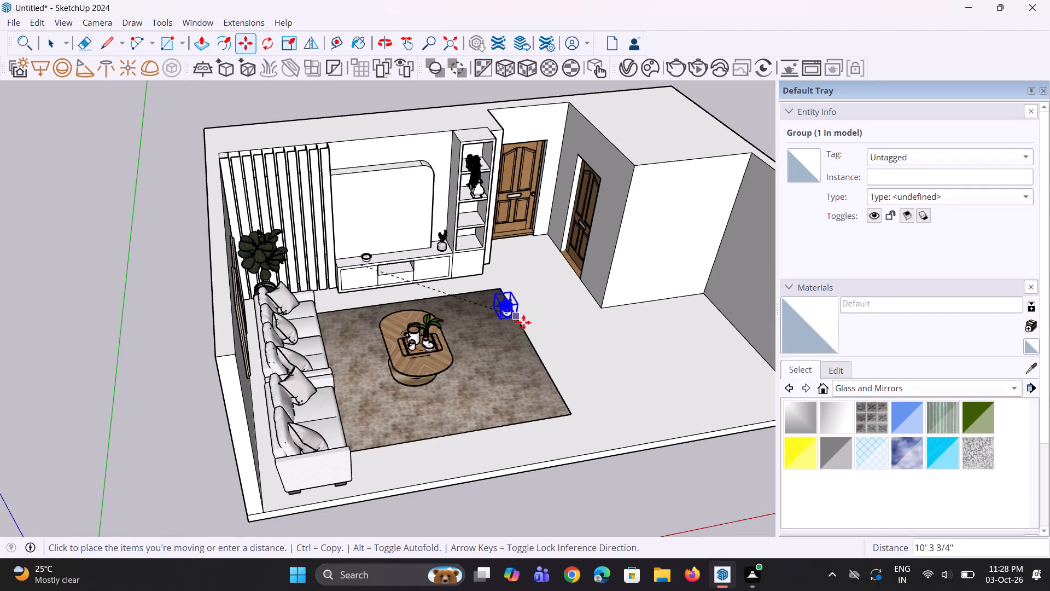
pyautogui.click(594, 387)
# Rotate the potted plant group 90 degrees horizontally about a point on the floor beside it.
pyautogui.scroll(3, 540, 355)
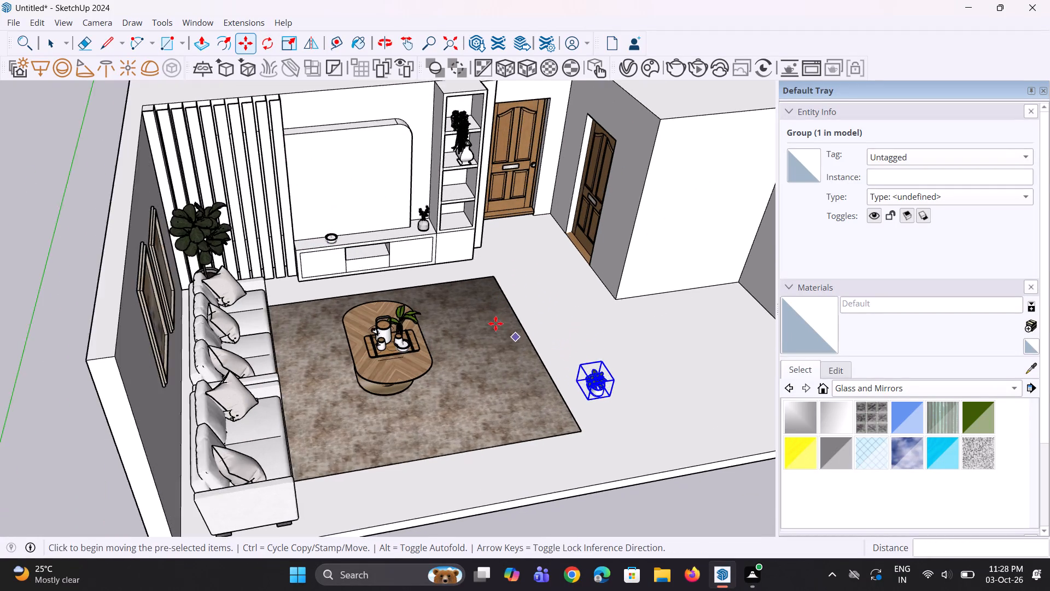
pyautogui.scroll(1, 505, 337)
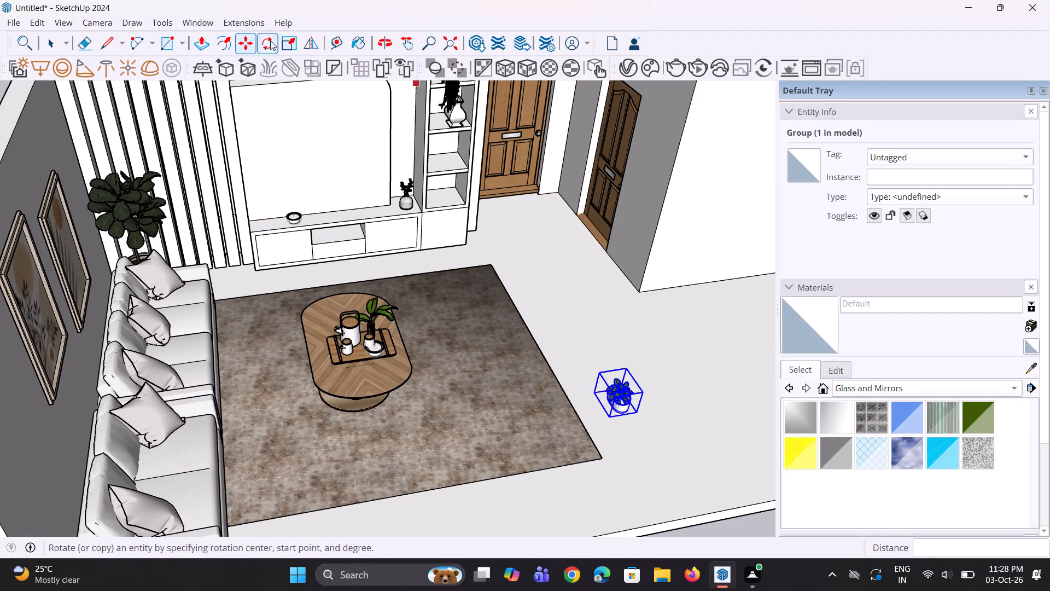
pyautogui.click(270, 40)
pyautogui.scroll(-3, 524, 456)
pyautogui.scroll(-1, 441, 380)
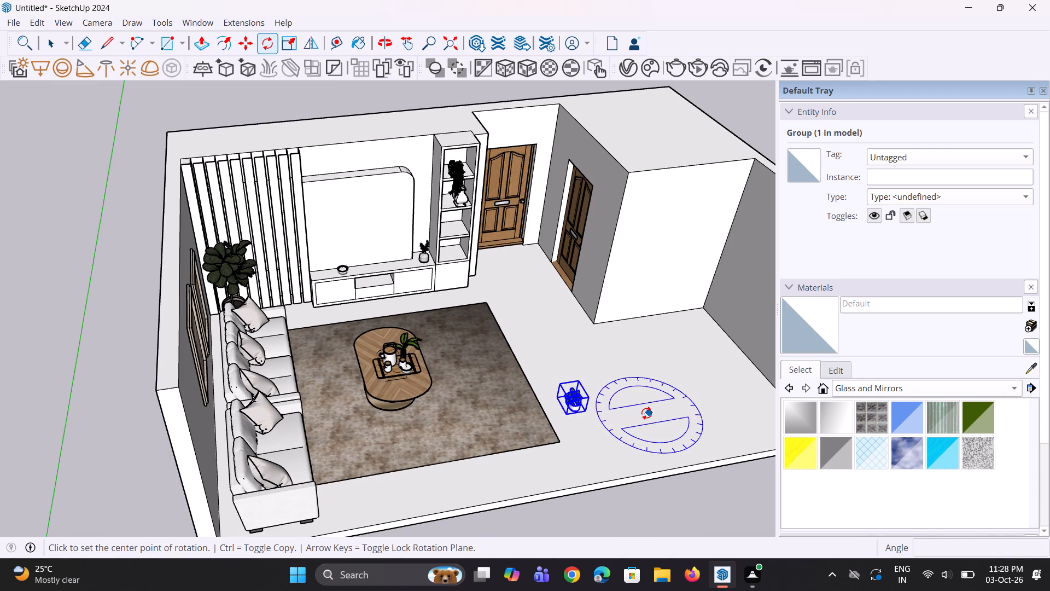
pyautogui.click(646, 413)
pyautogui.click(713, 398)
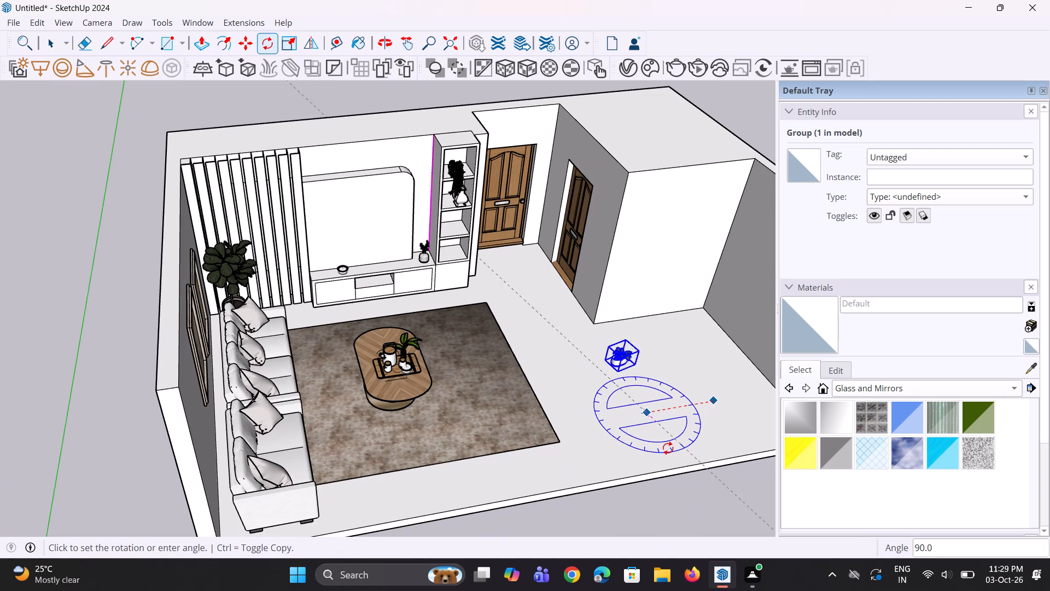
pyautogui.click(670, 447)
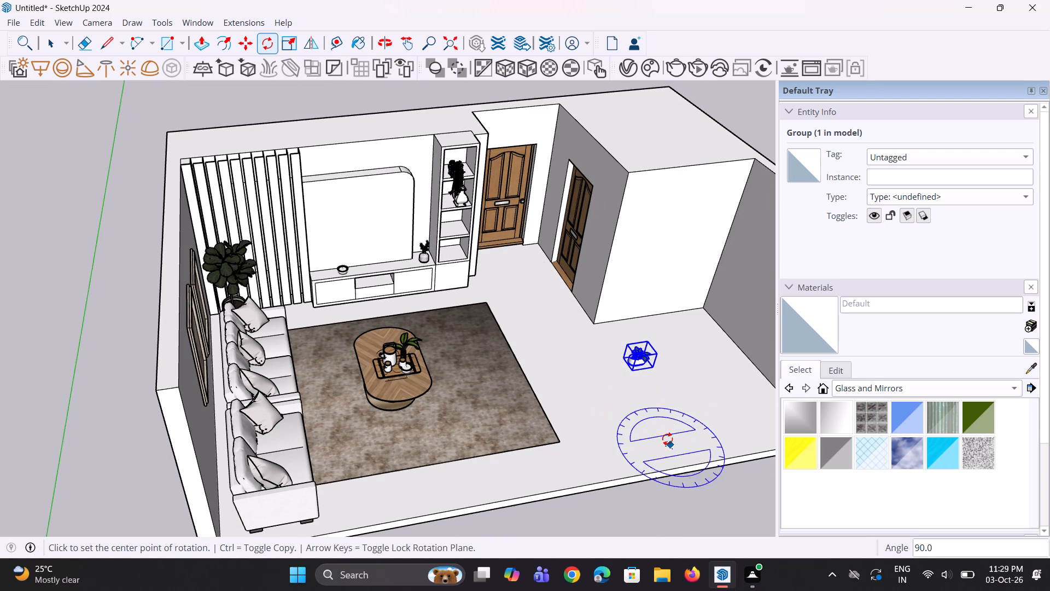
# Move the rotated potted plant group about 18' 6" back onto the TV unit's end beside the candle holder.
pyautogui.press('m')
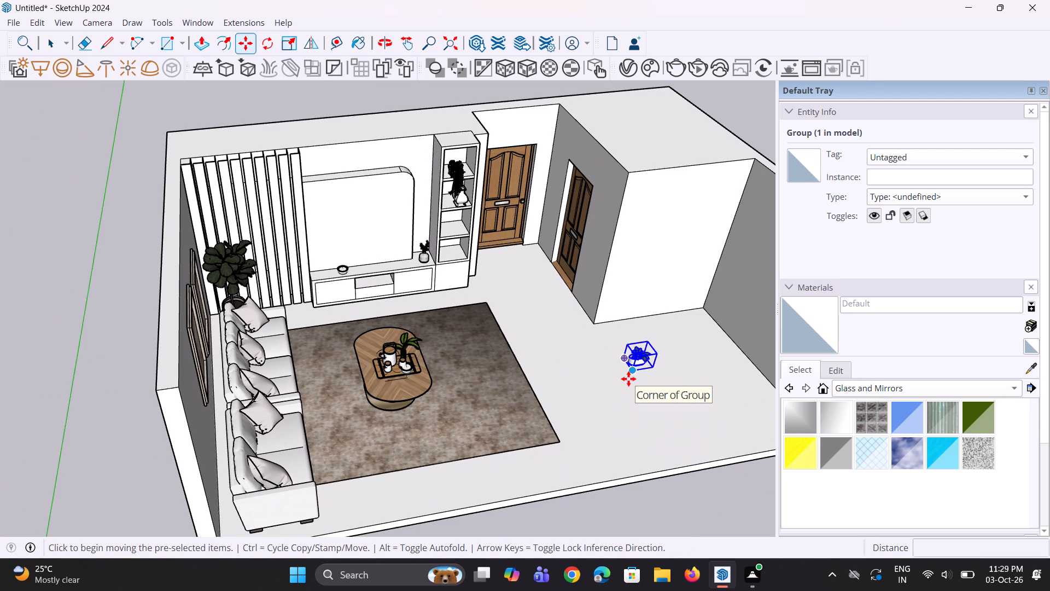
pyautogui.click(628, 379)
pyautogui.scroll(4, 355, 314)
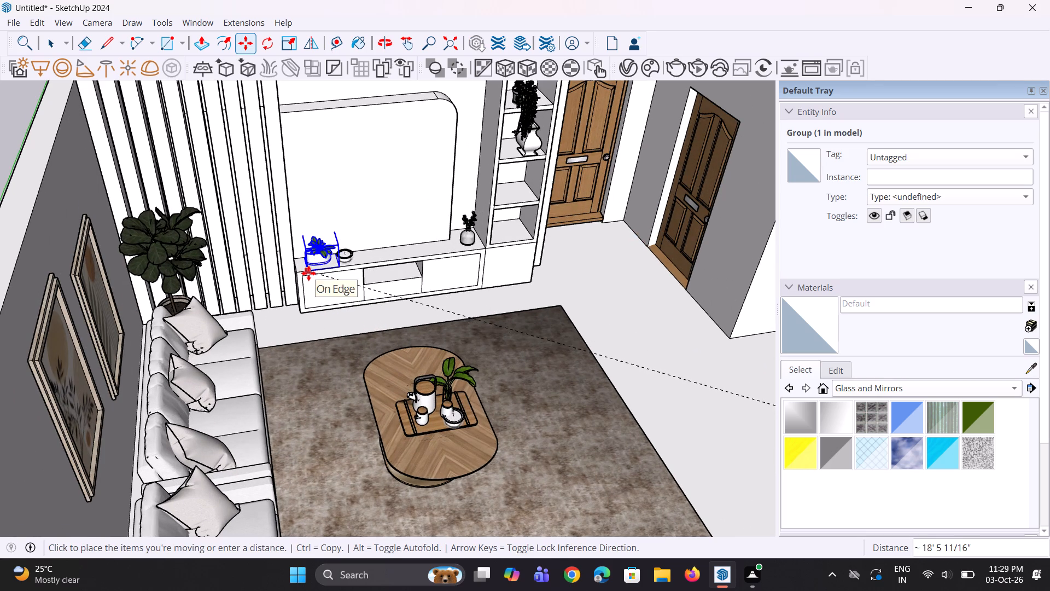
pyautogui.click(308, 273)
# Shift the potted plant group about 2 13/16" to the TV unit's front edge, away from the candle holder.
pyautogui.moveTo(324, 303); pyautogui.dragTo(90, 351, button='middle')
pyautogui.scroll(1, 265, 310)
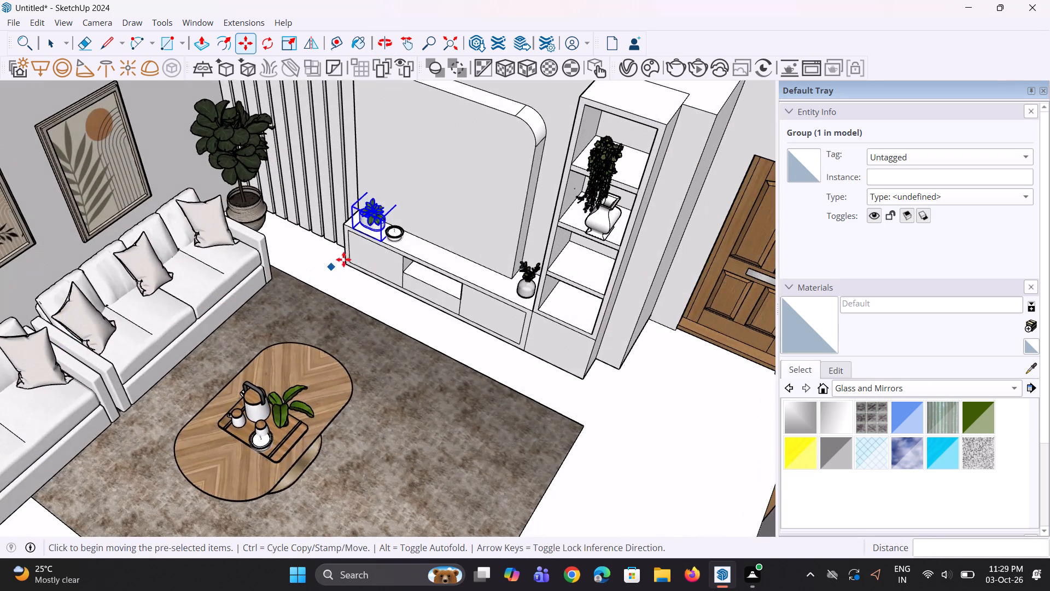
pyautogui.scroll(12, 365, 237)
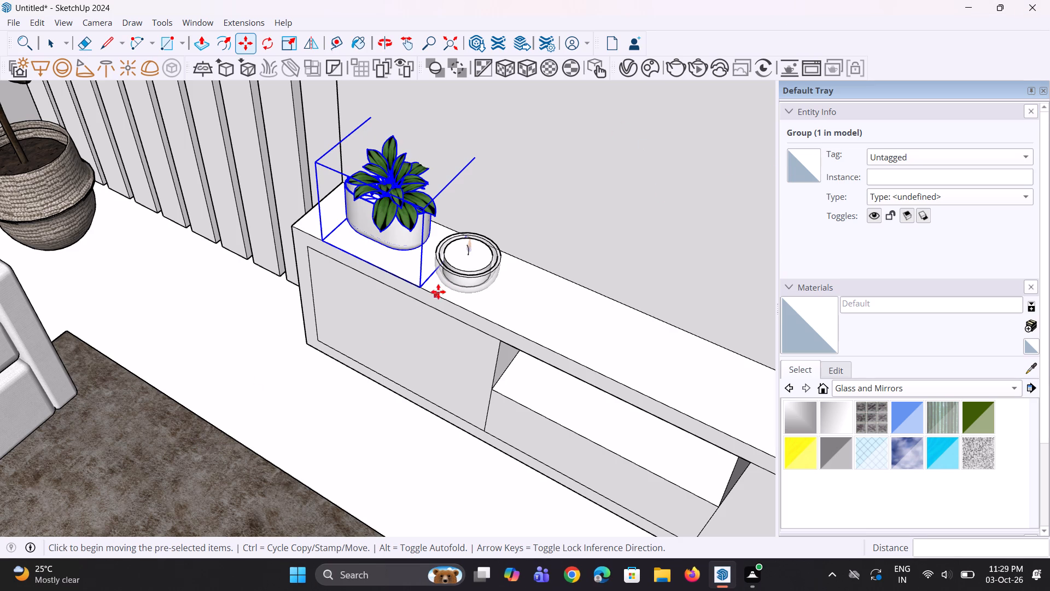
pyautogui.click(422, 289)
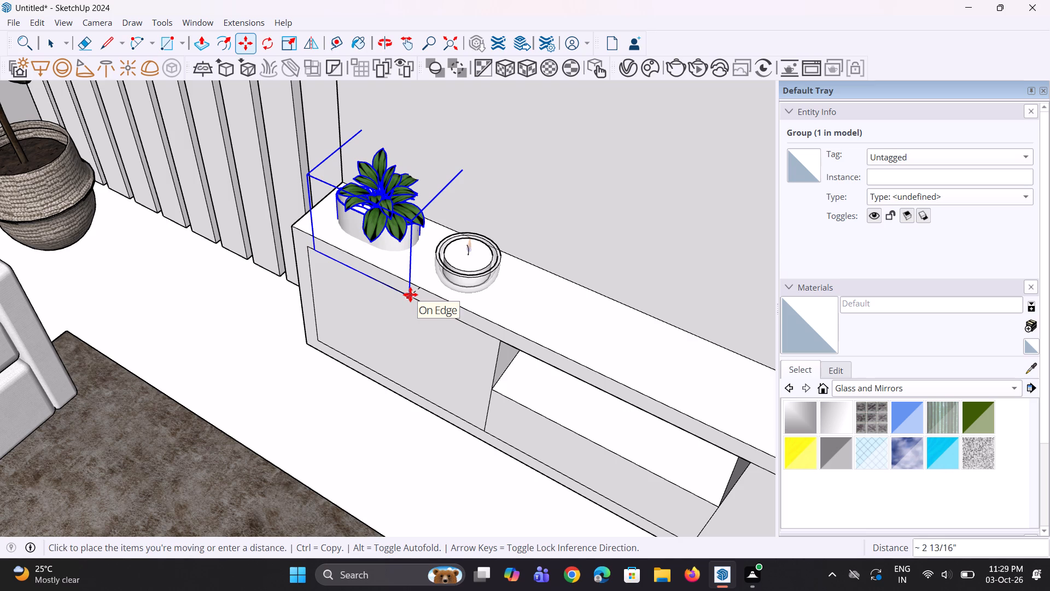
pyautogui.click(410, 294)
# Raise the potted plant group 2" so it sits on the TV unit's top, and clear the selection.
pyautogui.scroll(1, 400, 335)
pyautogui.moveTo(413, 331); pyautogui.dragTo(543, 236, button='middle')
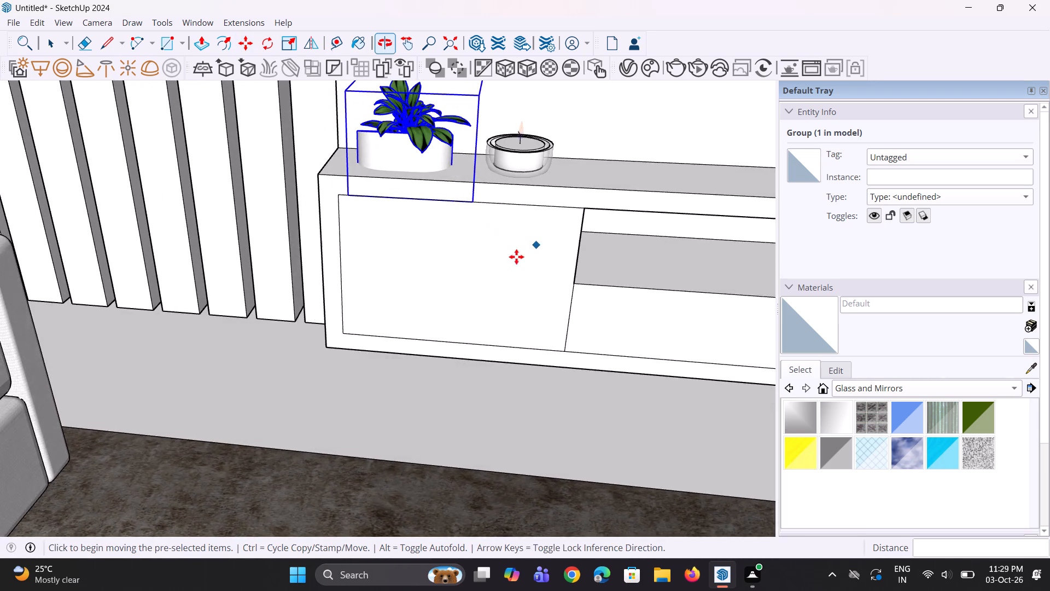
pyautogui.scroll(-4, 463, 274)
pyautogui.click(471, 154)
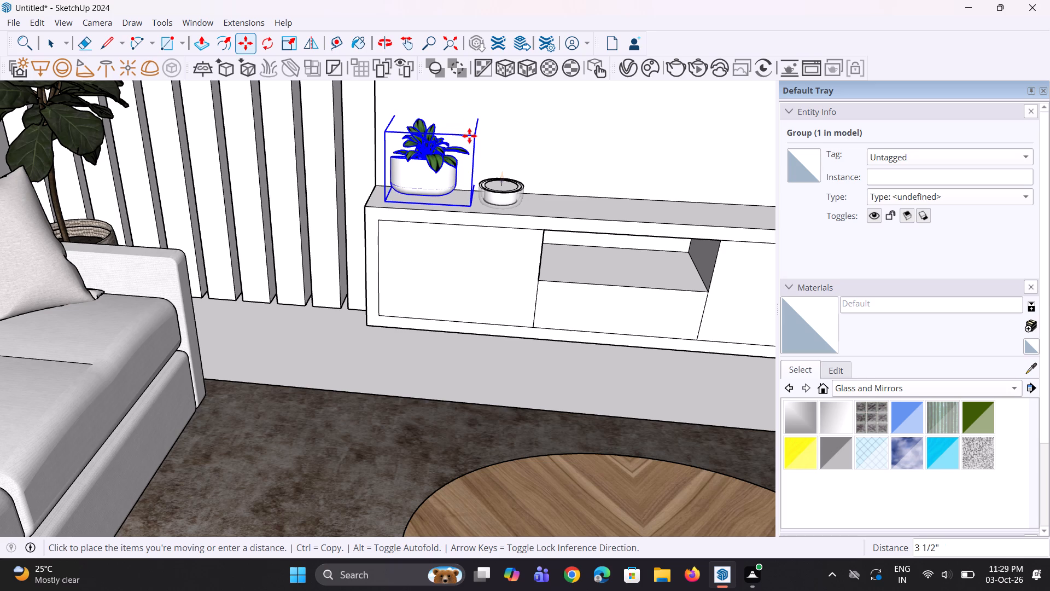
pyautogui.click(468, 140)
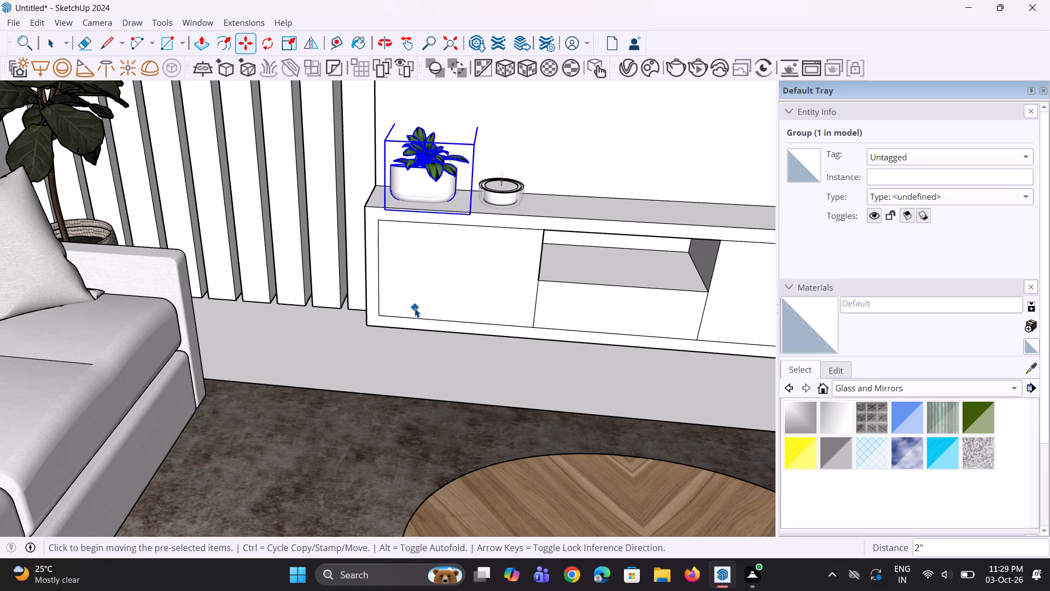
pyautogui.press('space')
pyautogui.press('space')
pyautogui.scroll(-9, 375, 345)
pyautogui.moveTo(380, 359); pyautogui.dragTo(403, 455, button='middle')
pyautogui.scroll(-4, 408, 376)
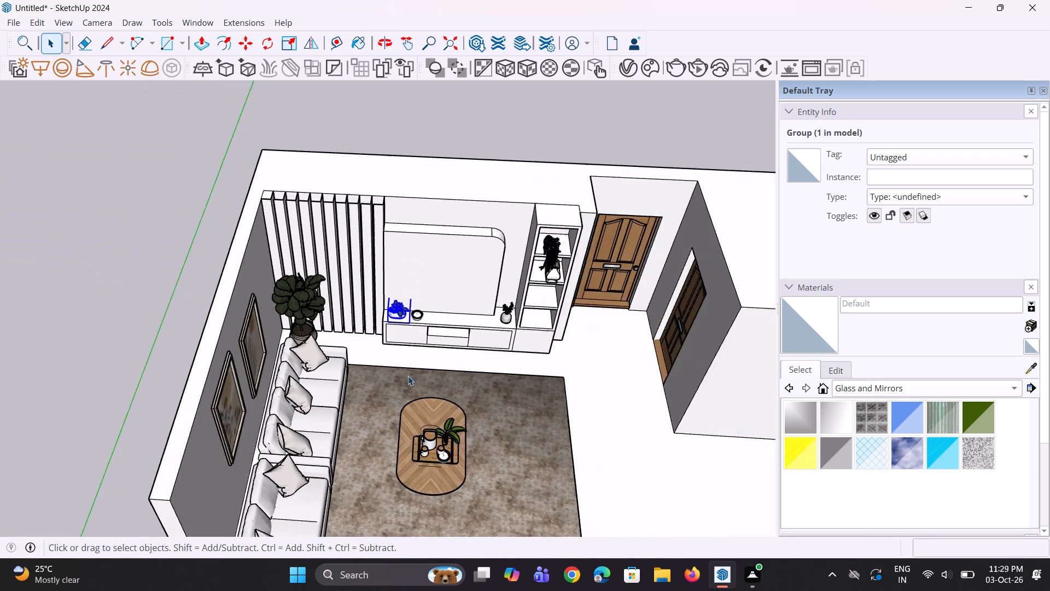
pyautogui.scroll(-5, 408, 376)
pyautogui.click(445, 152)
# Move the candle holder on the TV unit about 3 3/16" towards the potted plant, and clear the selection.
pyautogui.scroll(1, 433, 421)
pyautogui.moveTo(434, 421); pyautogui.dragTo(393, 326, button='middle')
pyautogui.scroll(1, 411, 352)
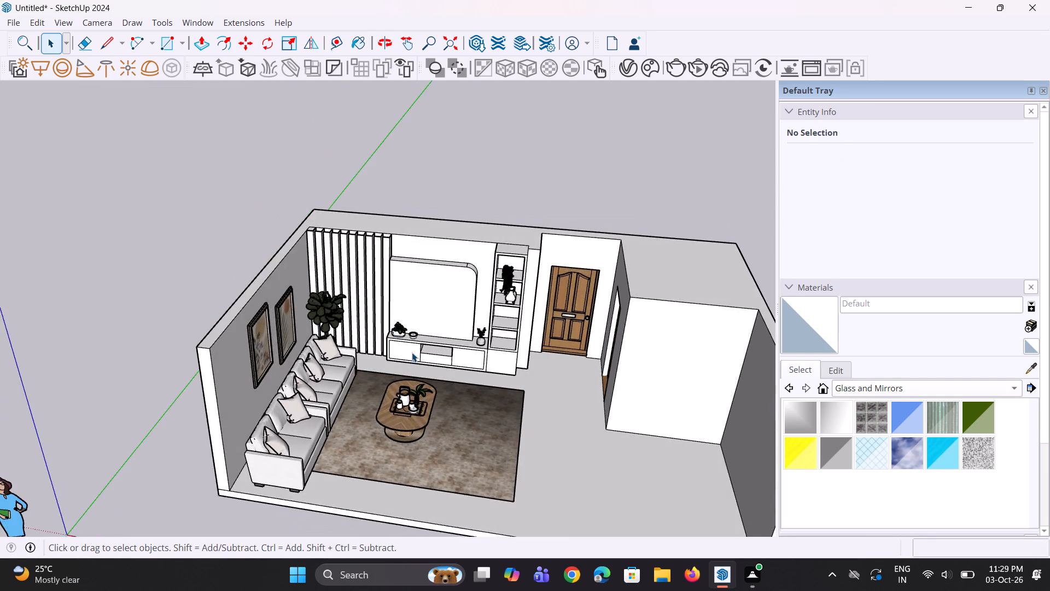
pyautogui.scroll(9, 412, 352)
pyautogui.click(419, 309)
pyautogui.scroll(6, 415, 311)
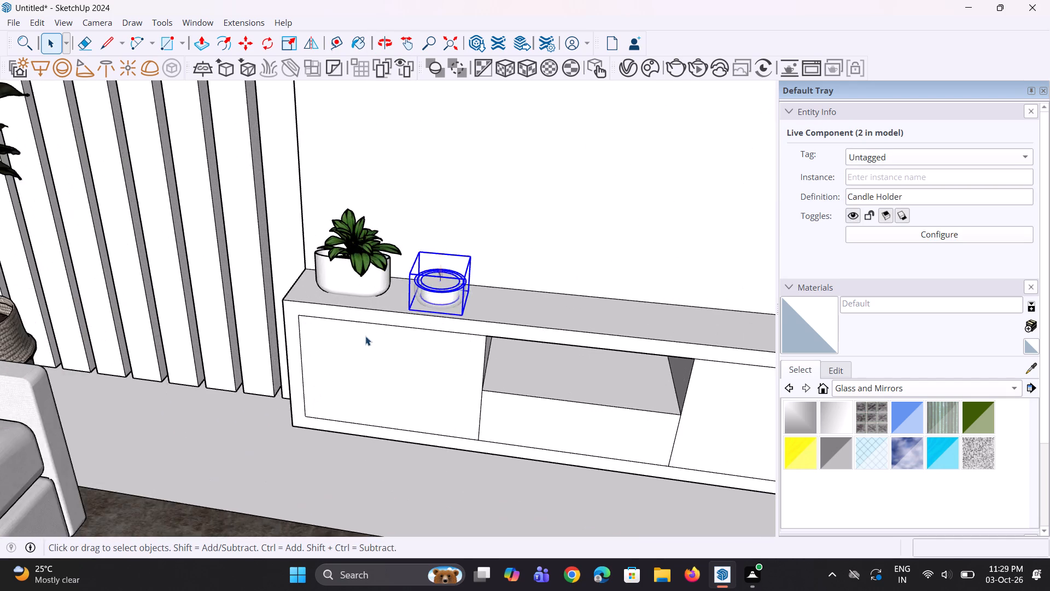
pyautogui.scroll(4, 365, 336)
pyautogui.press('m')
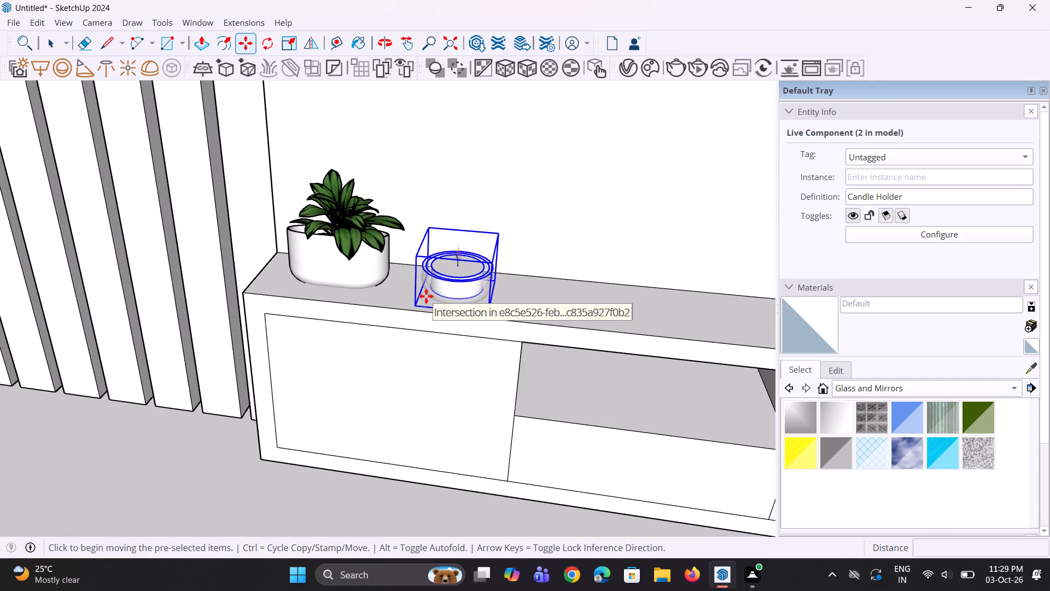
pyautogui.click(418, 310)
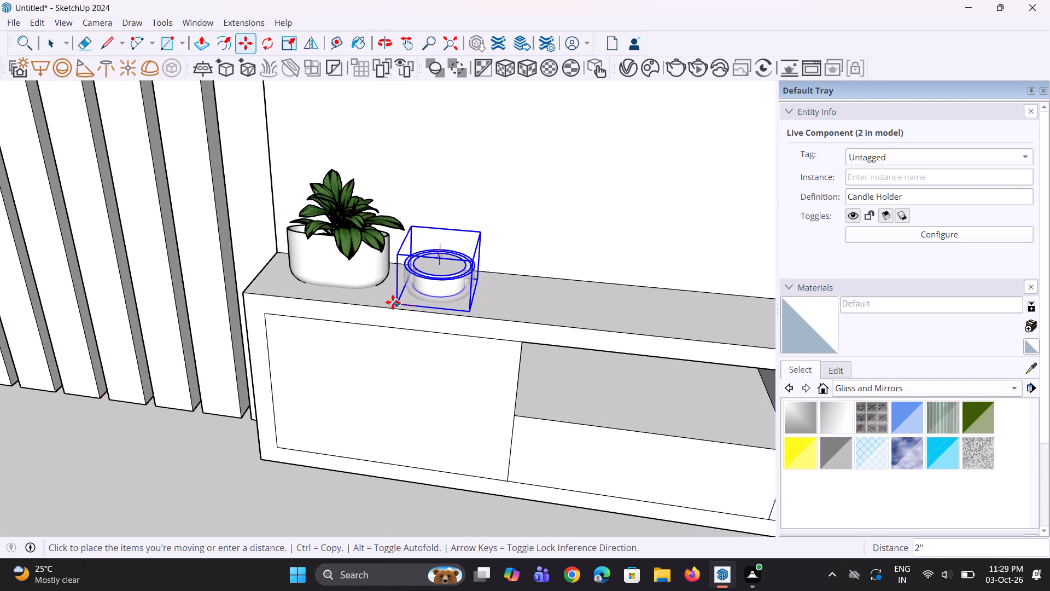
pyautogui.click(387, 300)
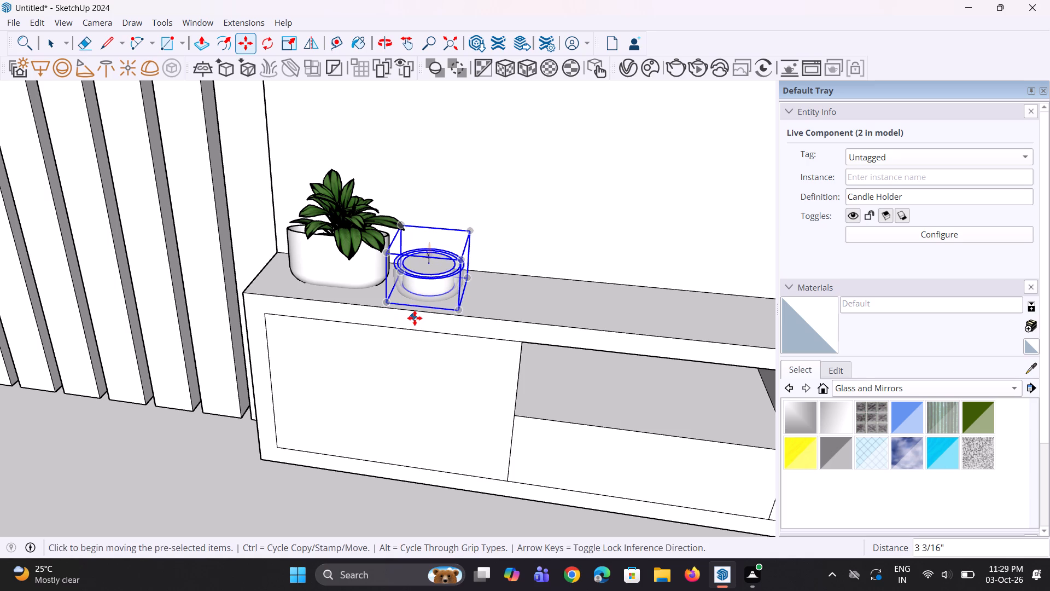
pyautogui.scroll(-5, 415, 318)
pyautogui.press('space')
pyautogui.press('space')
pyautogui.scroll(-16, 416, 318)
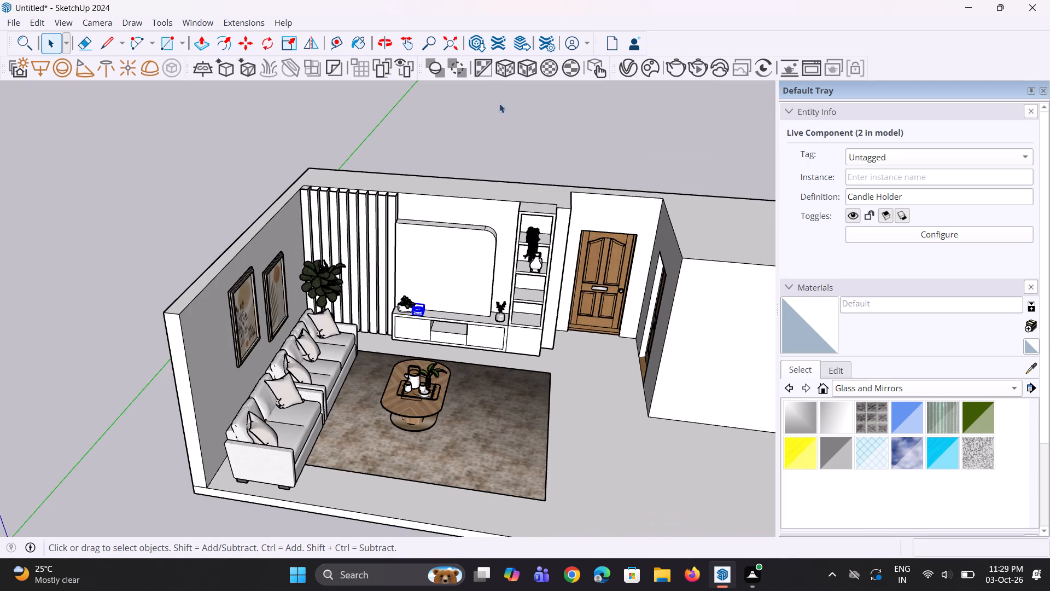
pyautogui.click(498, 106)
# Explode the PLATE - KITCHEN component on the coffee table and clear the selection.
pyautogui.scroll(14, 399, 328)
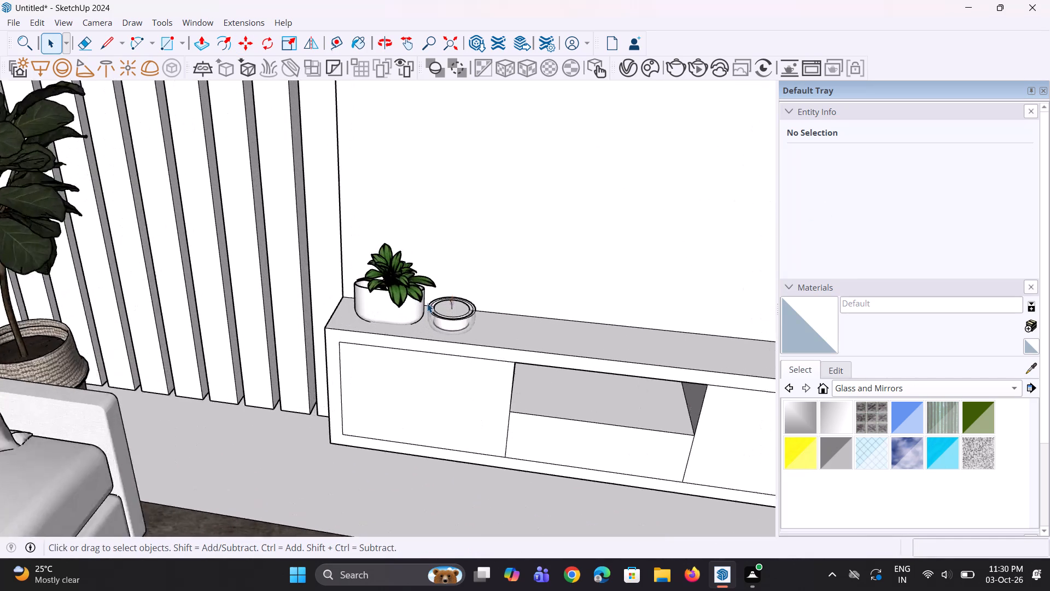
pyautogui.scroll(5, 427, 303)
pyautogui.scroll(-18, 427, 303)
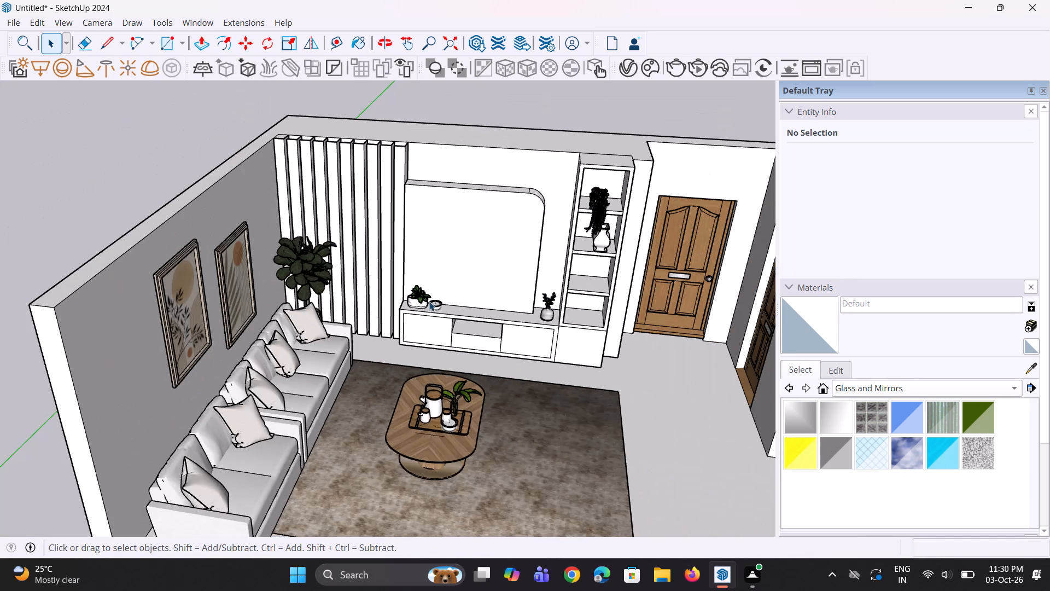
pyautogui.click(446, 418)
pyautogui.rightClick(446, 418)
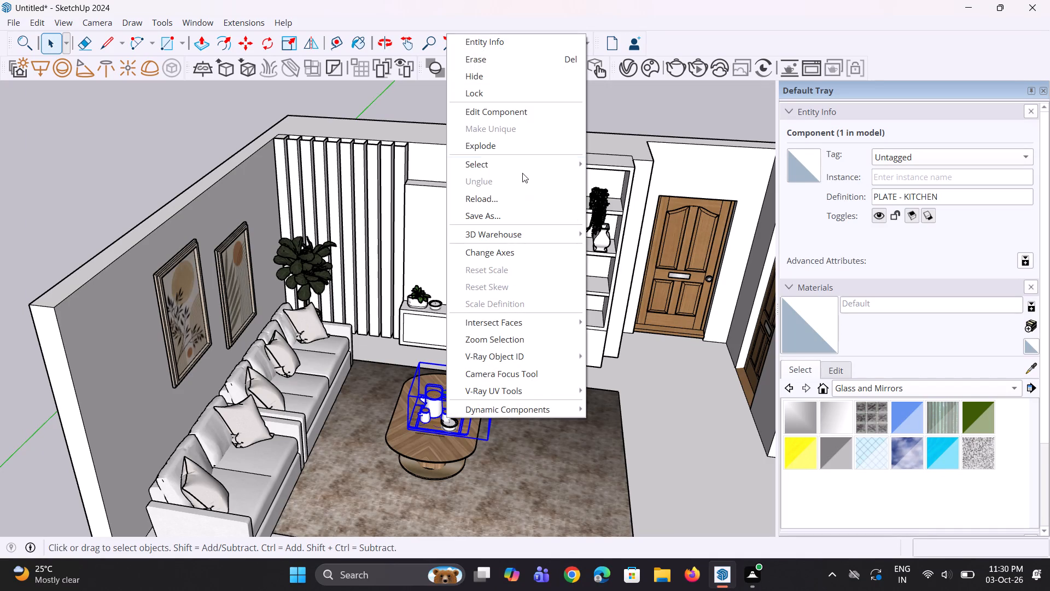
pyautogui.click(515, 150)
pyautogui.scroll(3, 463, 467)
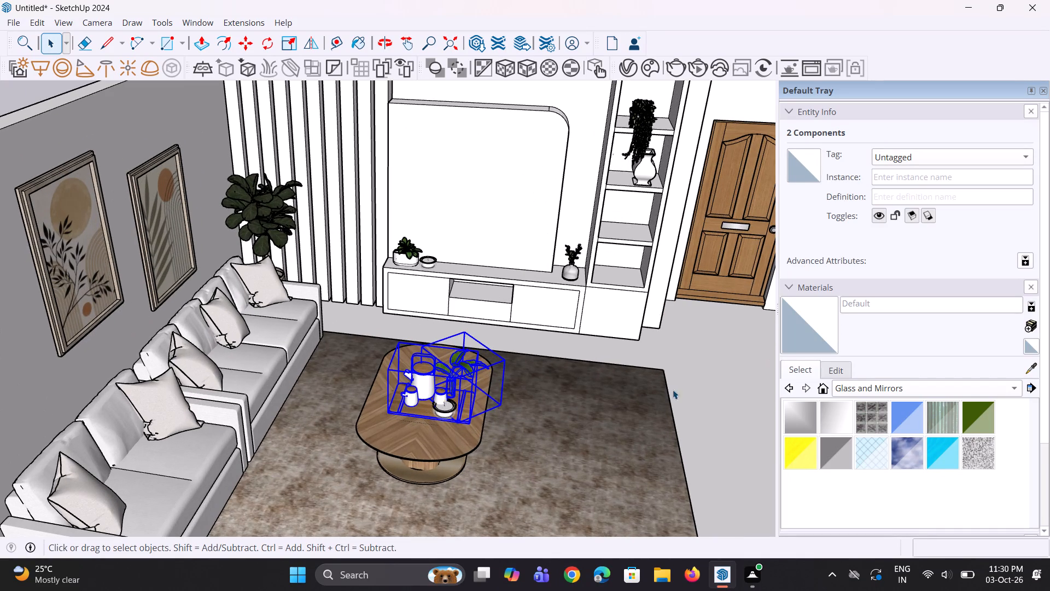
pyautogui.press('space')
pyautogui.click(702, 384)
# Explode the Component#62 tray and tea set on the coffee table, and clear the selection.
pyautogui.scroll(6, 495, 404)
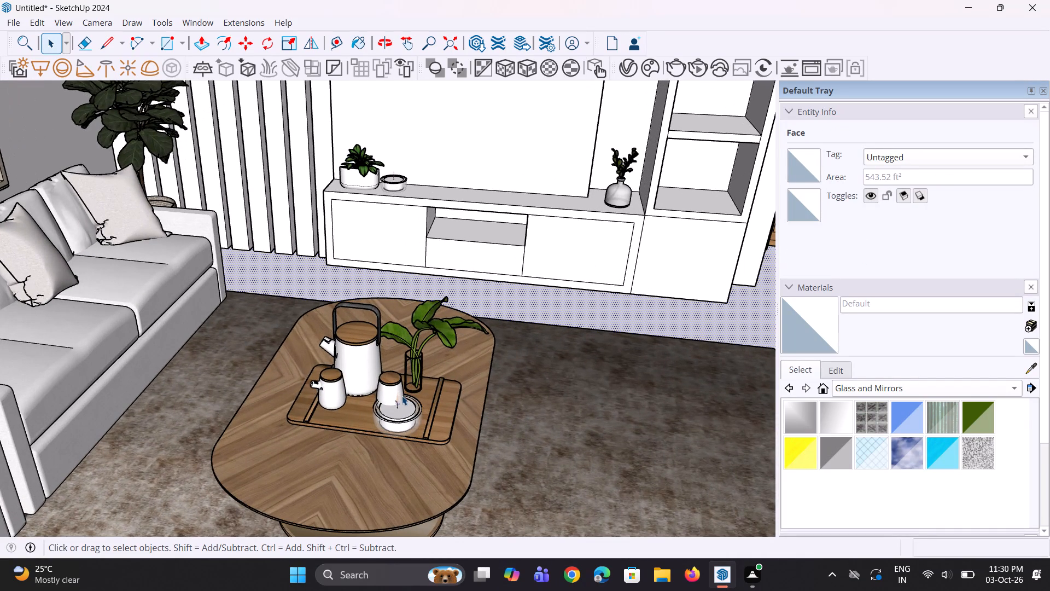
pyautogui.click(400, 392)
pyautogui.rightClick(404, 392)
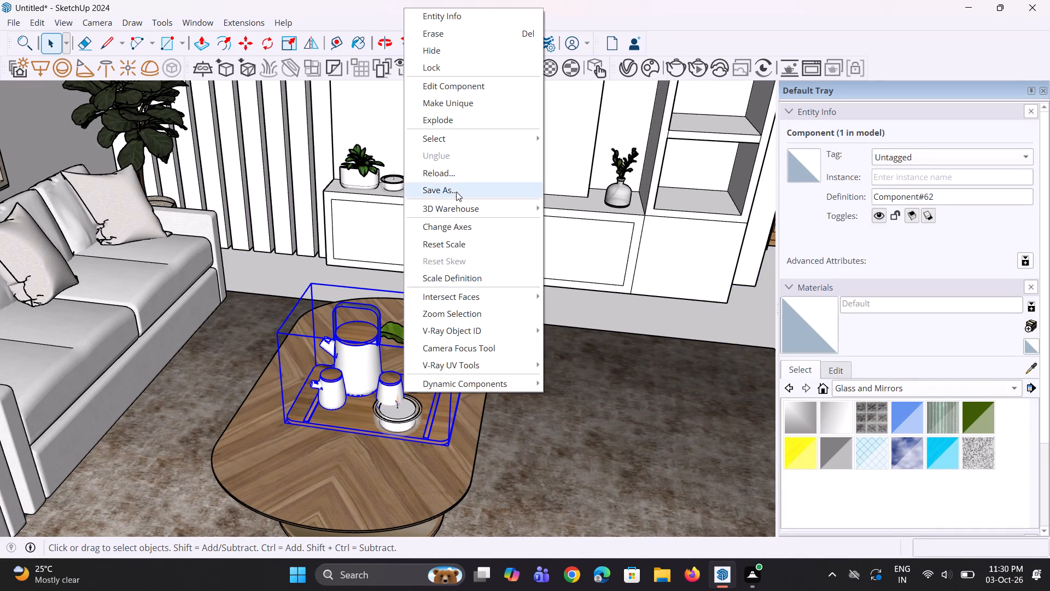
pyautogui.click(458, 120)
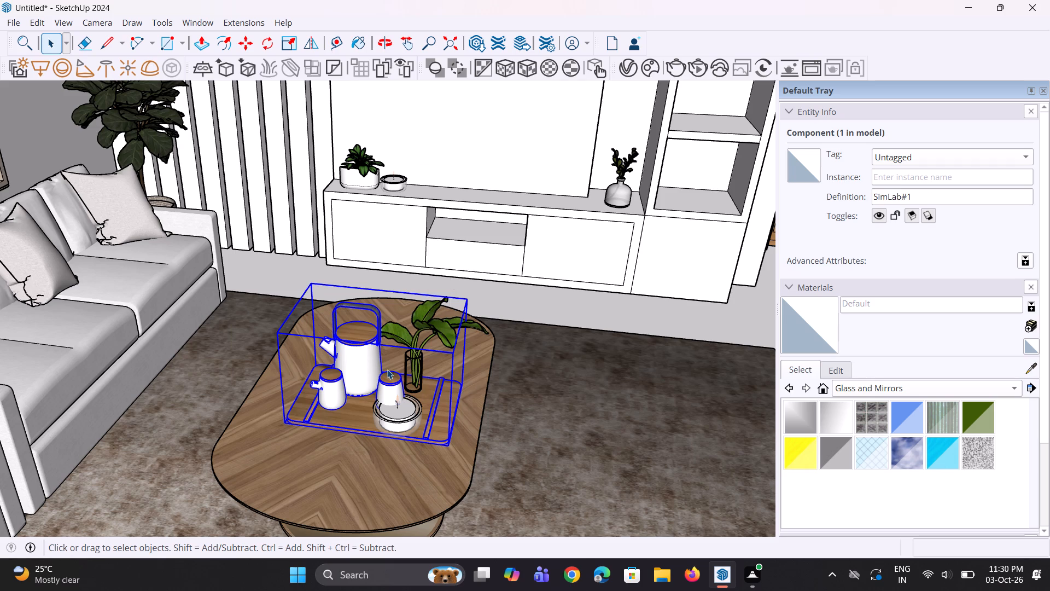
pyautogui.rightClick(387, 370)
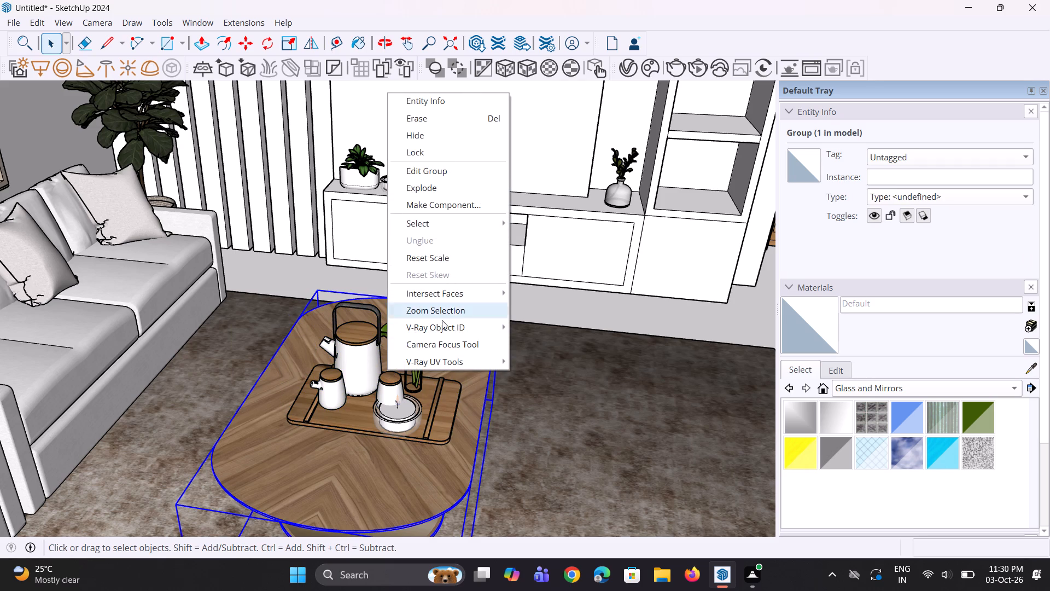
pyautogui.press('space')
pyautogui.click(608, 323)
# Explode the tray and tea set's SimLab#1 component and clear the selection.
pyautogui.click(391, 408)
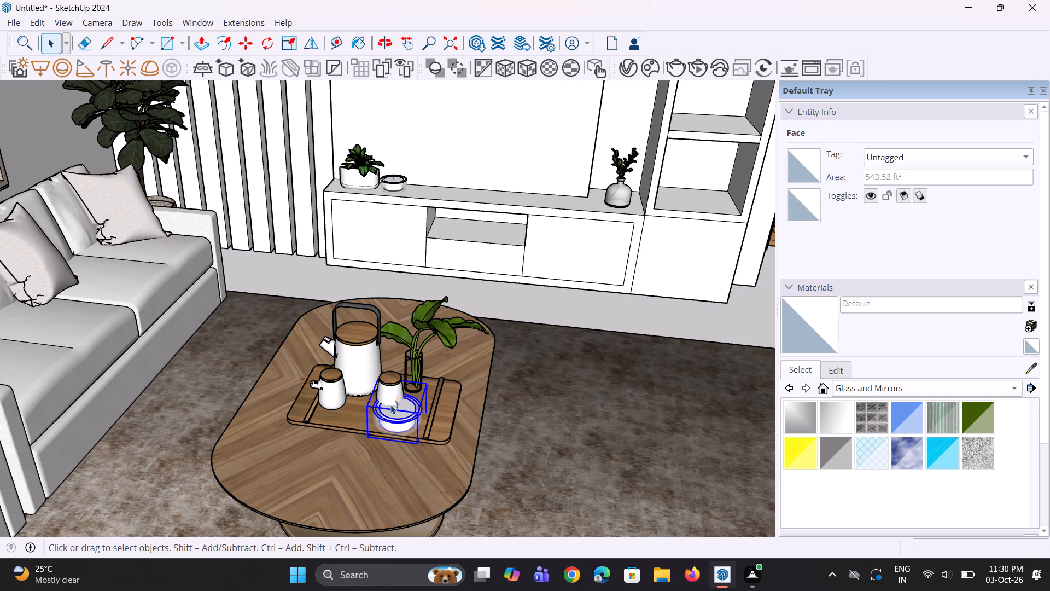
pyautogui.click(389, 390)
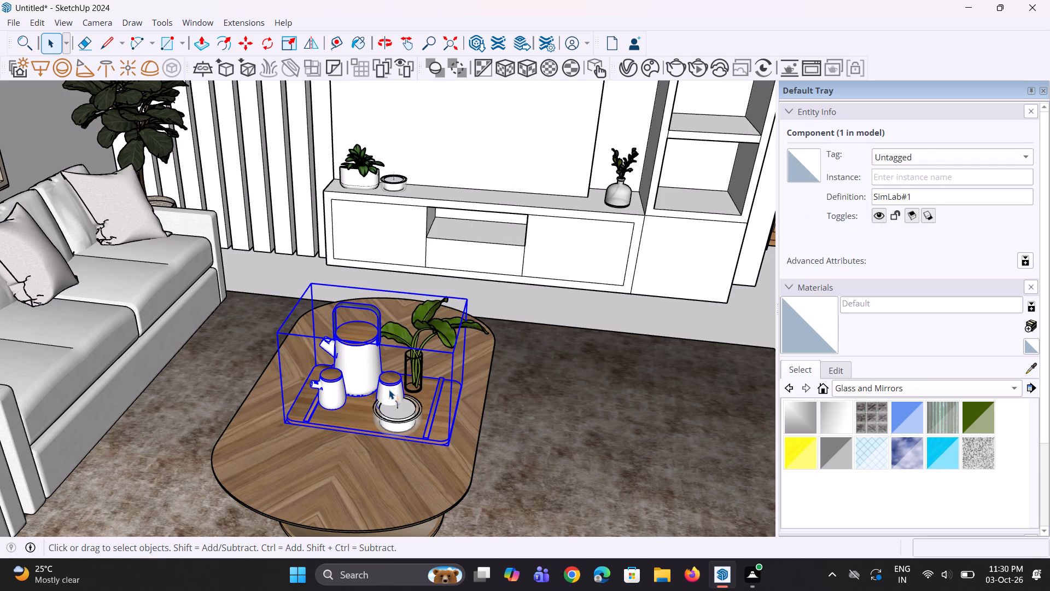
pyautogui.rightClick(389, 390)
pyautogui.click(453, 121)
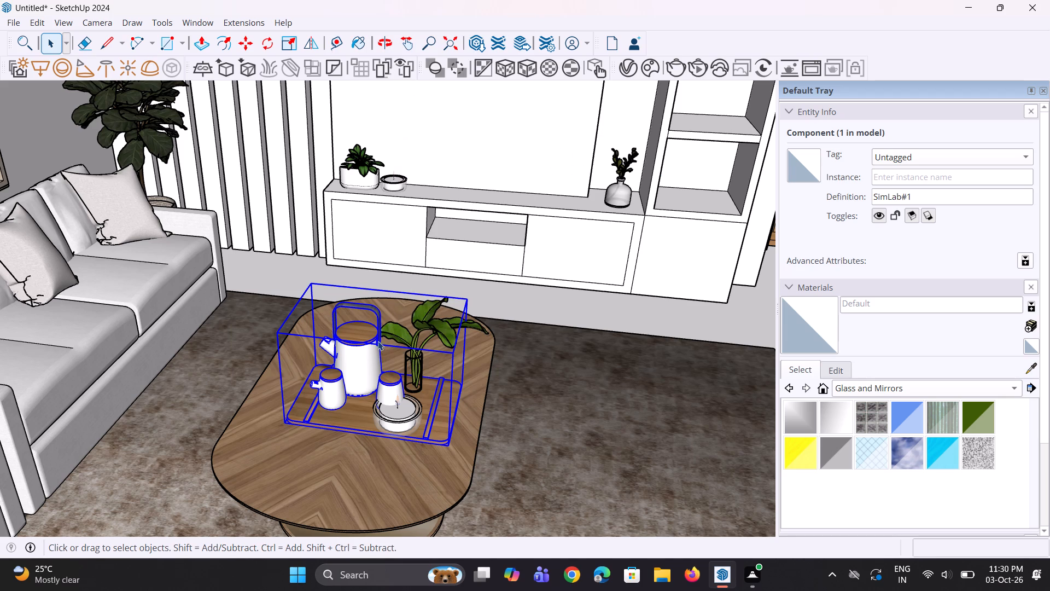
pyautogui.click(369, 350)
pyautogui.click(369, 346)
pyautogui.press('space')
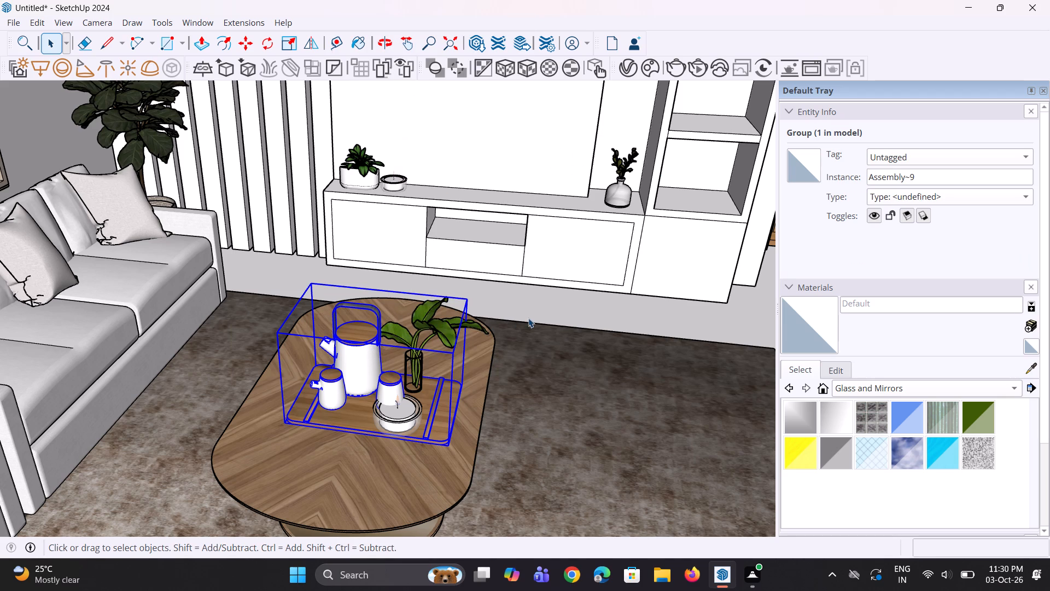
pyautogui.click(528, 318)
# Explode the tea set's Assembly~9 group into its separate groups and clear the selection.
pyautogui.click(363, 354)
pyautogui.rightClick(363, 354)
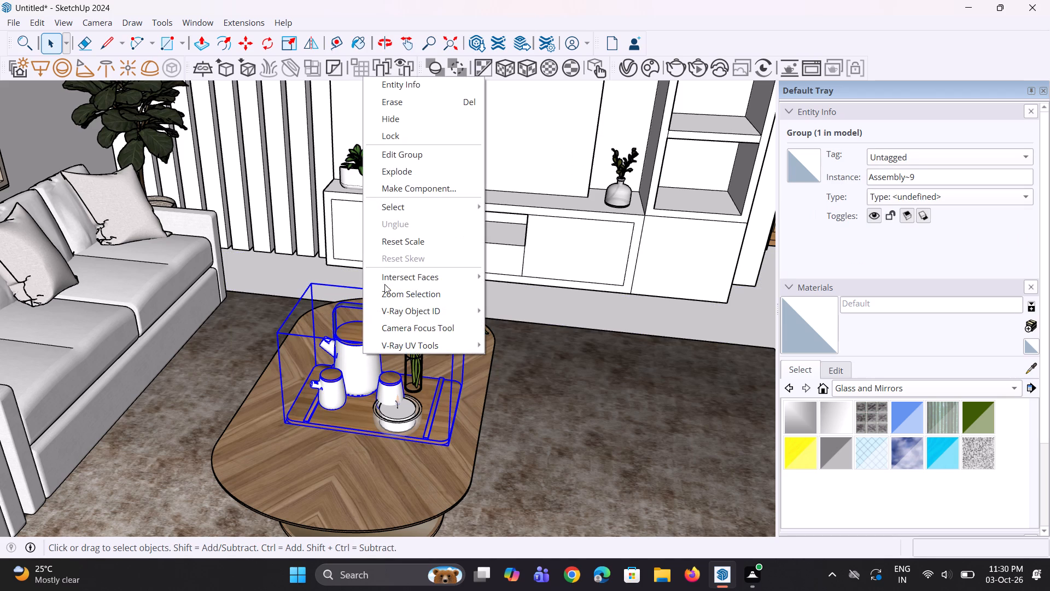
pyautogui.click(405, 171)
pyautogui.press('space')
pyautogui.click(492, 306)
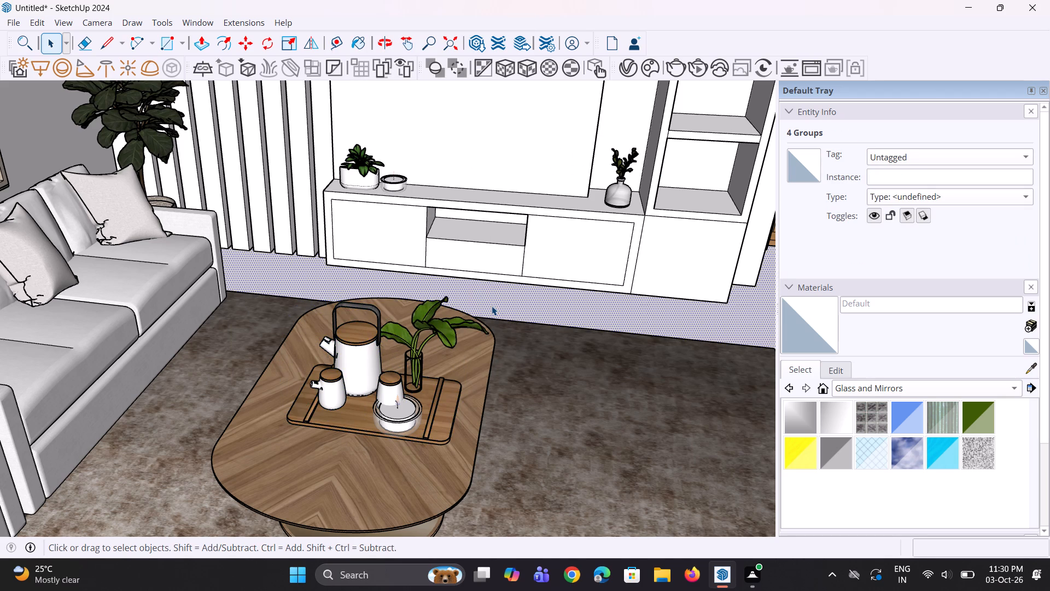
# Delete the two cups and the teapot from the tray on the coffee table.
pyautogui.click(384, 387)
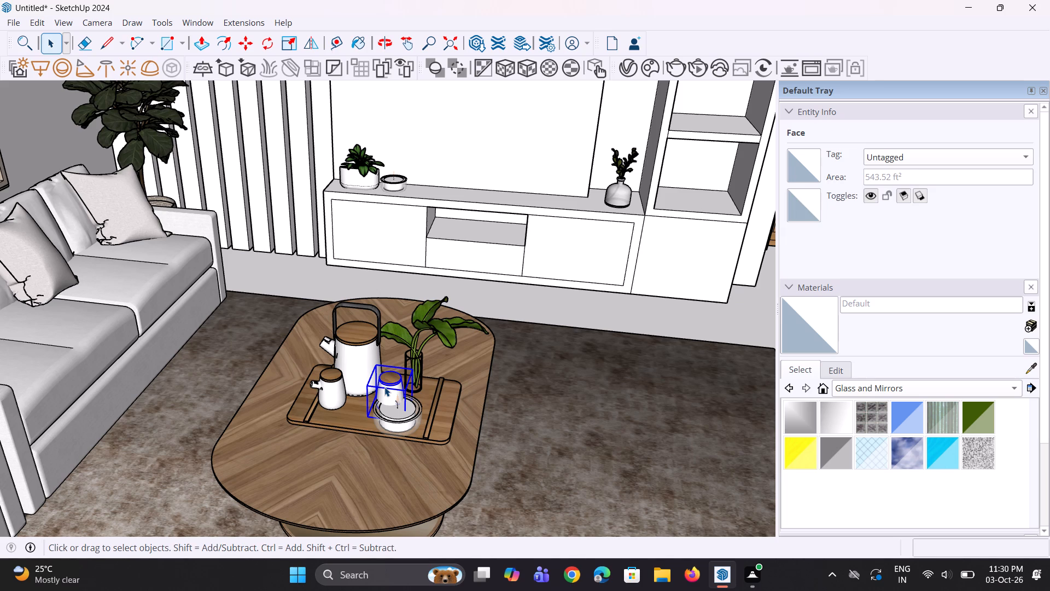
pyautogui.press('Delete')
pyautogui.click(340, 391)
pyautogui.press('Delete')
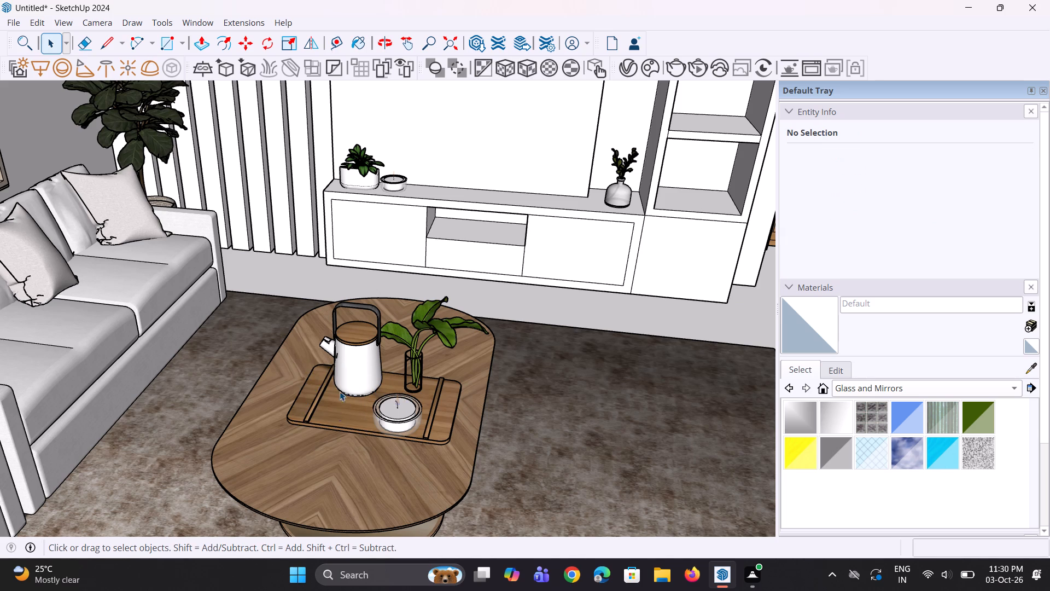
pyautogui.click(366, 368)
pyautogui.press('Delete')
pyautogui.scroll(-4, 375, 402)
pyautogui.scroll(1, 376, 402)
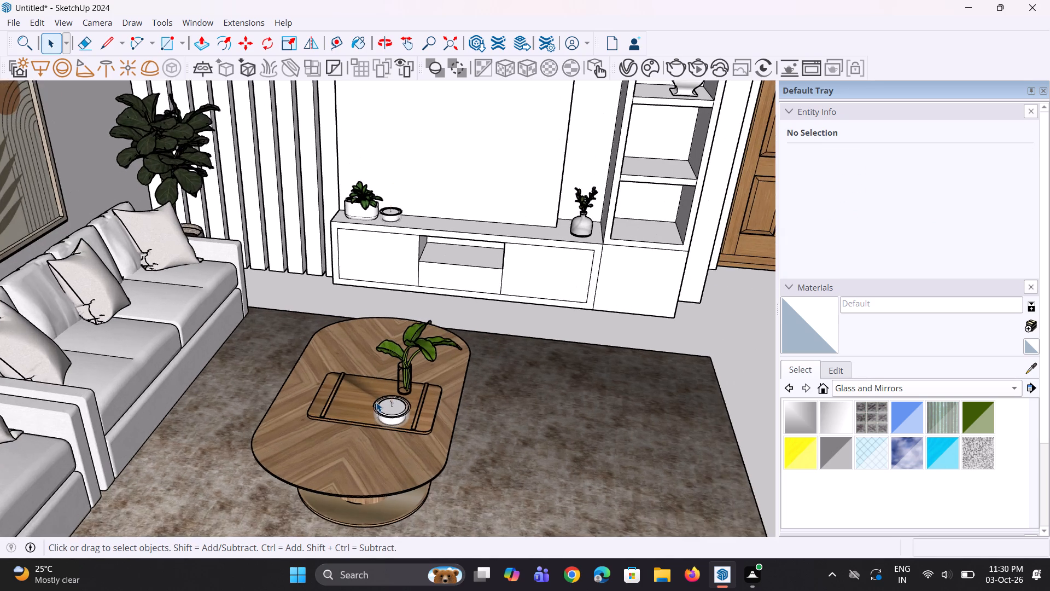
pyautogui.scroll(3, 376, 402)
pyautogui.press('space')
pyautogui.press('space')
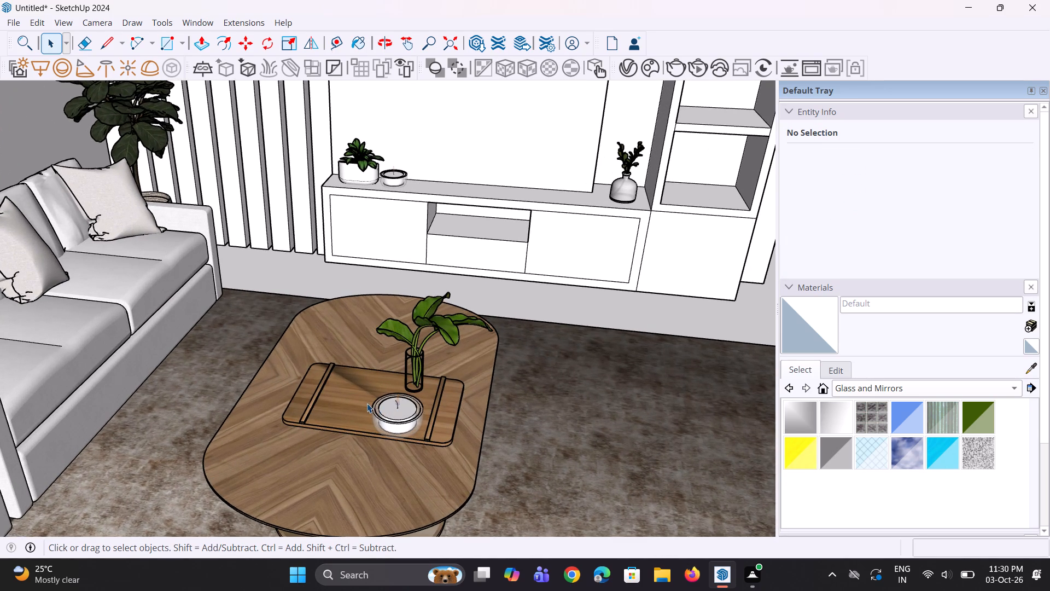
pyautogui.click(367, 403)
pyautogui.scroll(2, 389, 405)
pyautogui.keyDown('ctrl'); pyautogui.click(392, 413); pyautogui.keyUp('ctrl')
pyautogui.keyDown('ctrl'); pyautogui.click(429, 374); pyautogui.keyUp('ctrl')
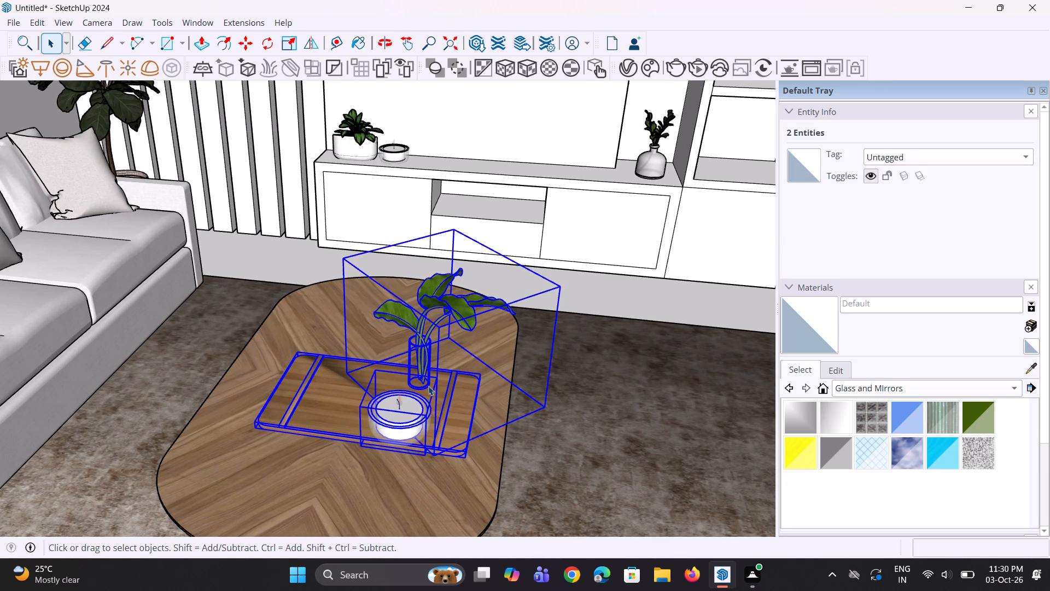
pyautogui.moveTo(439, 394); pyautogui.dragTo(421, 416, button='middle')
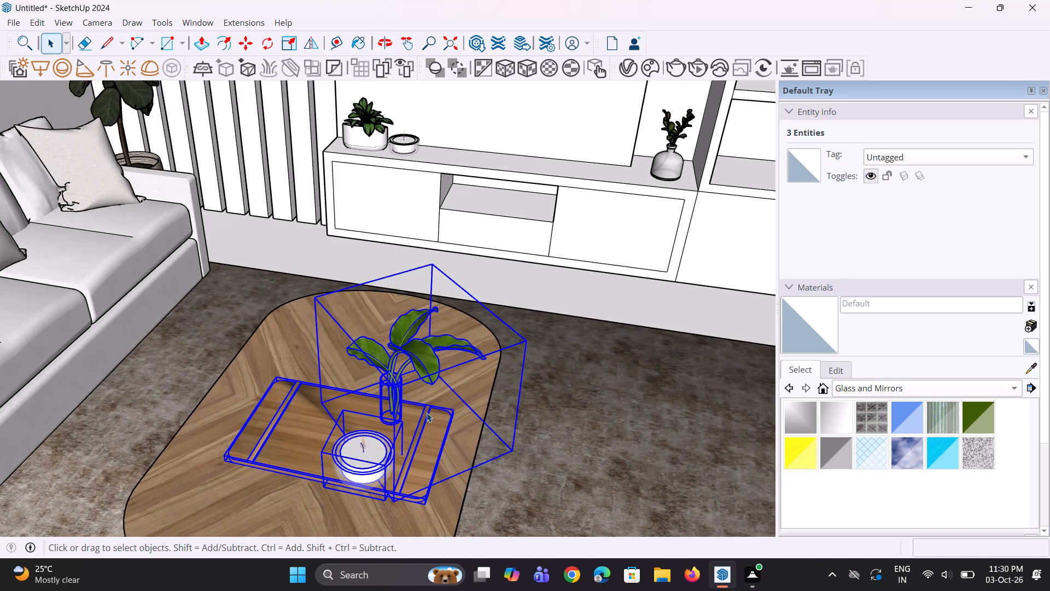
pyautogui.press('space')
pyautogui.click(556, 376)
# Move the glass vase plant about 3 5/16" across the coffee table tray, closer to the candle.
pyautogui.scroll(1, 404, 419)
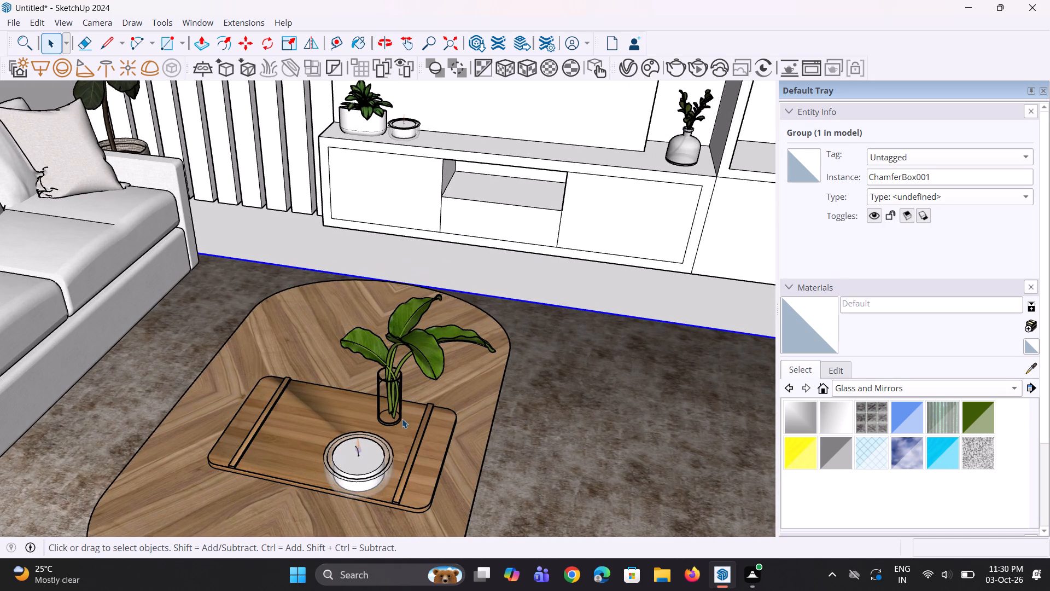
pyautogui.click(393, 420)
pyautogui.moveTo(421, 445); pyautogui.dragTo(299, 437, button='middle')
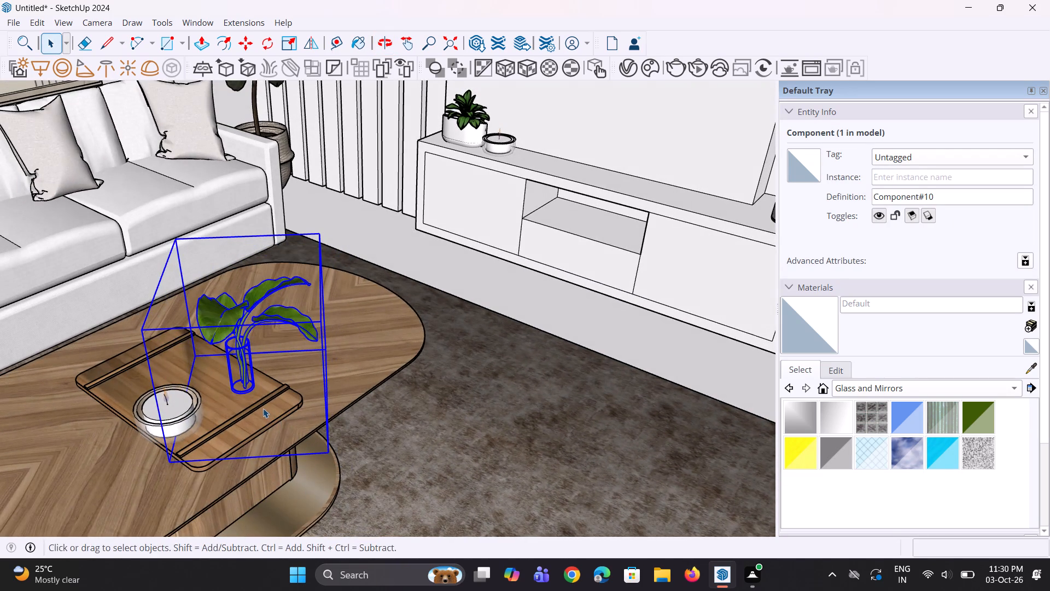
pyautogui.press('m')
pyautogui.click(249, 392)
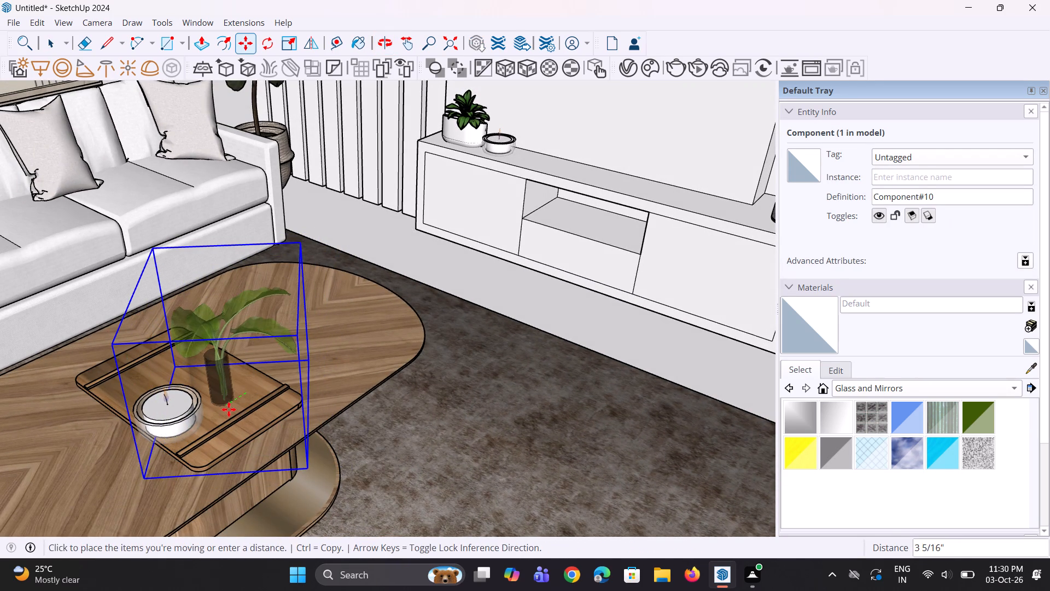
pyautogui.click(225, 411)
# Scale the vase plant to about 1.10 along the green axis and clear the selection.
pyautogui.moveTo(220, 422); pyautogui.dragTo(235, 452, button='middle')
pyautogui.scroll(1, 235, 452)
pyautogui.moveTo(235, 452); pyautogui.dragTo(235, 453, button='middle')
pyautogui.press('s')
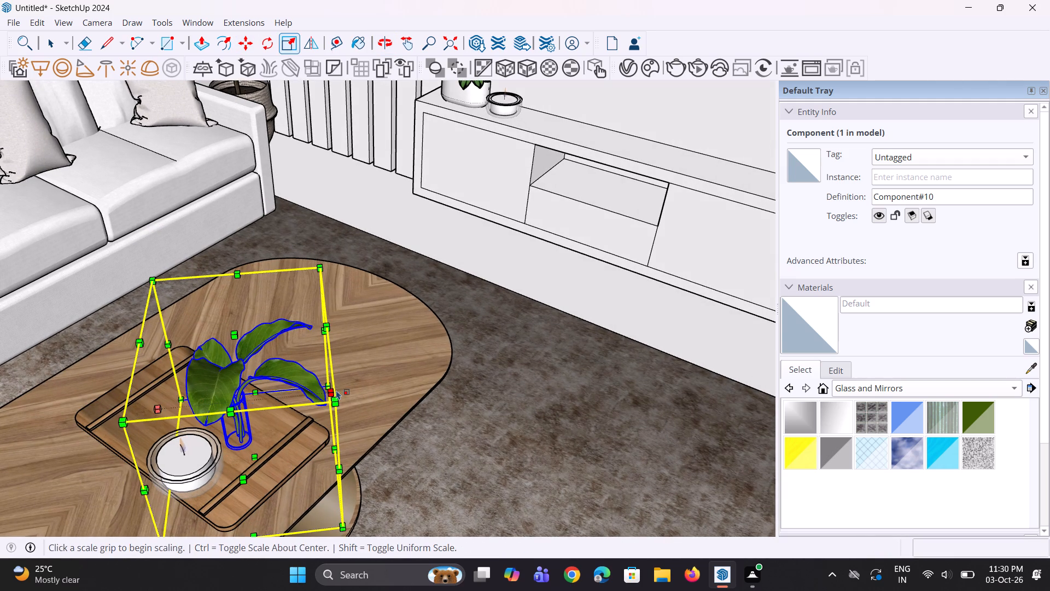
pyautogui.click(334, 393)
pyautogui.click(349, 399)
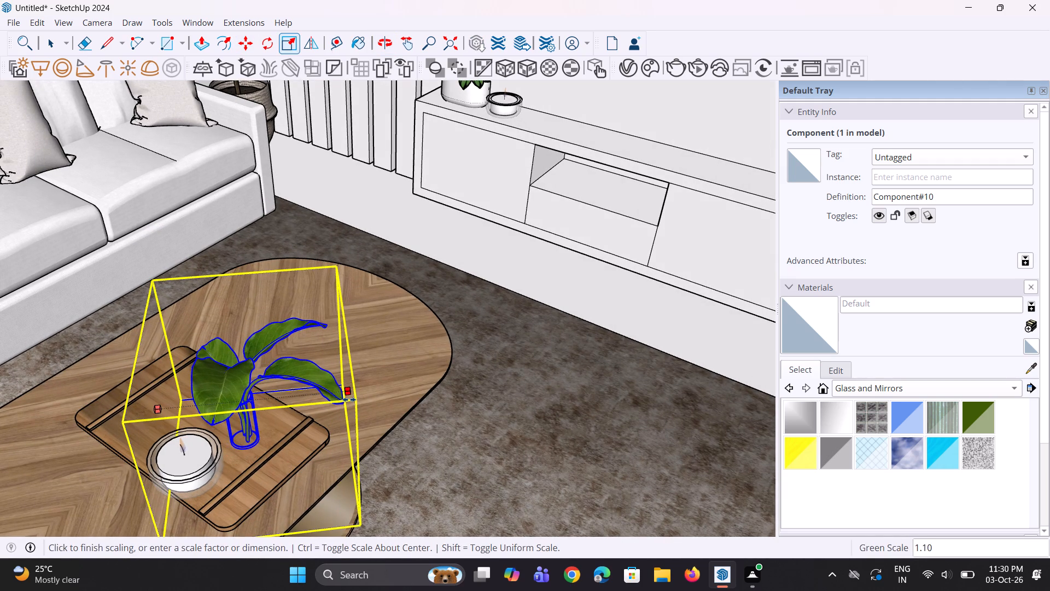
pyautogui.scroll(-5, 311, 407)
pyautogui.press('space')
pyautogui.press('space')
pyautogui.click(487, 325)
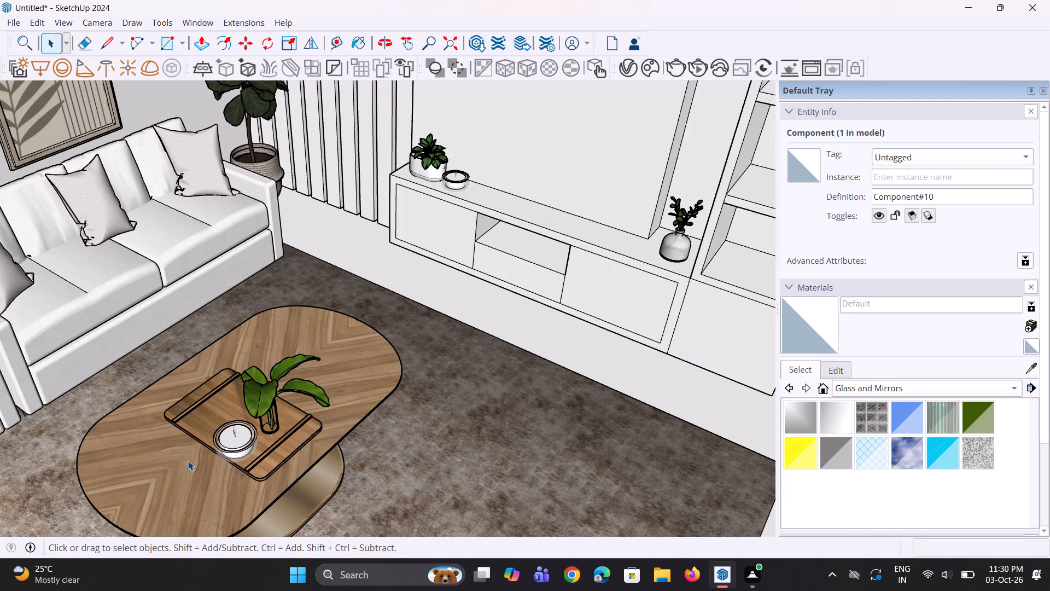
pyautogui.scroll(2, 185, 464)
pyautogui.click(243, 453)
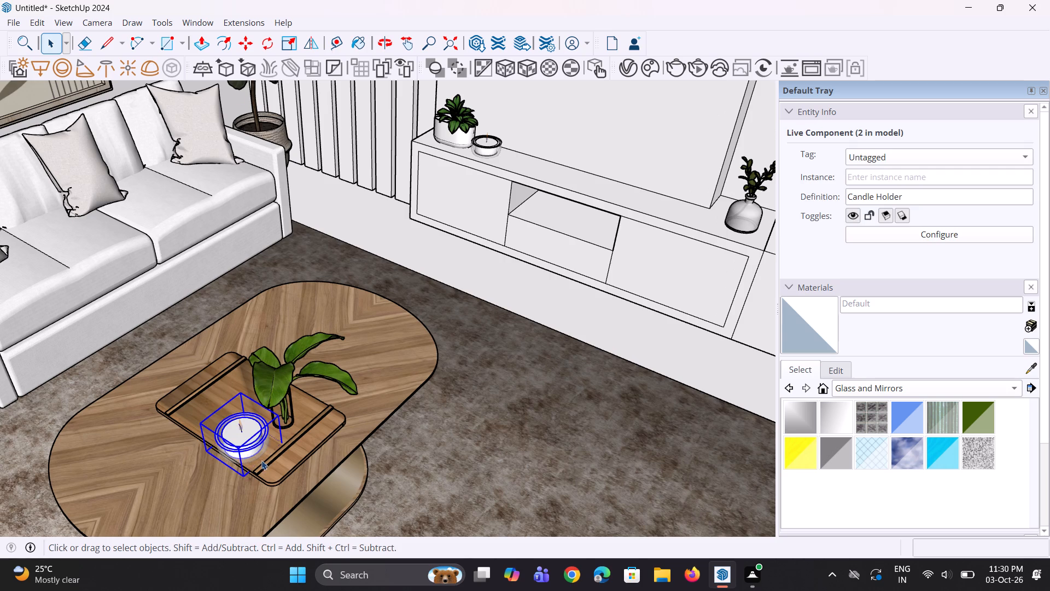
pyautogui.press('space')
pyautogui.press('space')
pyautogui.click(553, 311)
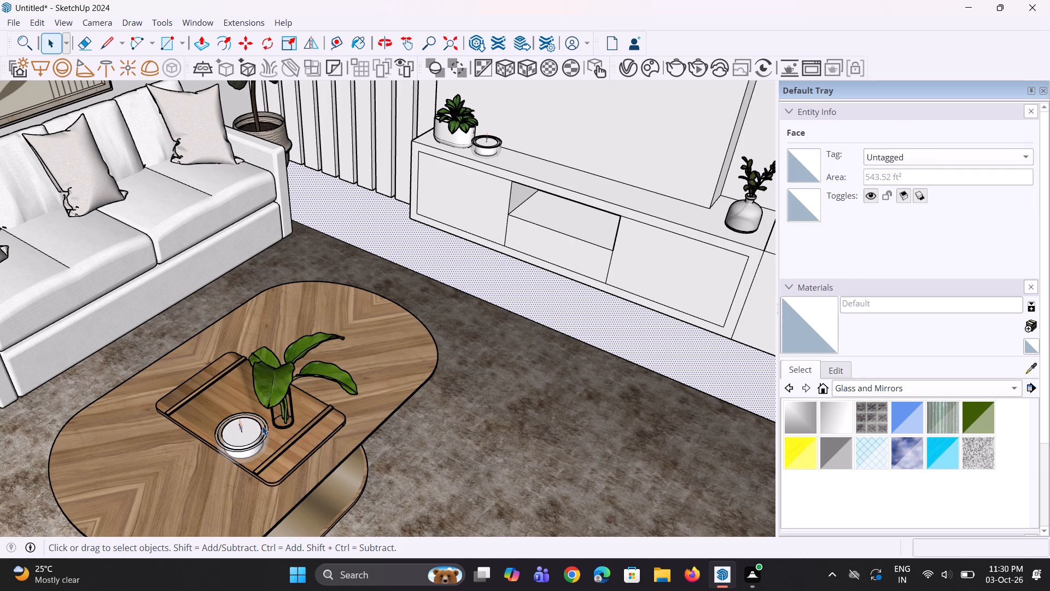
# Combine the candle holder, wooden tray and vase plant on the coffee table into one group.
pyautogui.click(244, 436)
pyautogui.keyDown('ctrl'); pyautogui.click(271, 460); pyautogui.keyUp('ctrl')
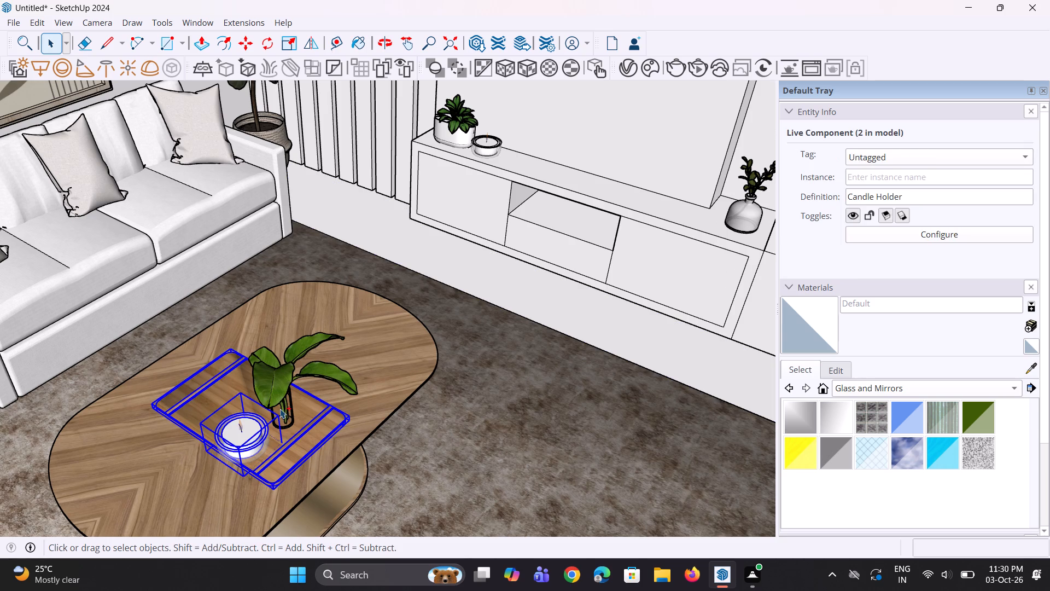
pyautogui.keyDown('ctrl'); pyautogui.click(280, 409); pyautogui.keyUp('ctrl')
pyautogui.rightClick(280, 407)
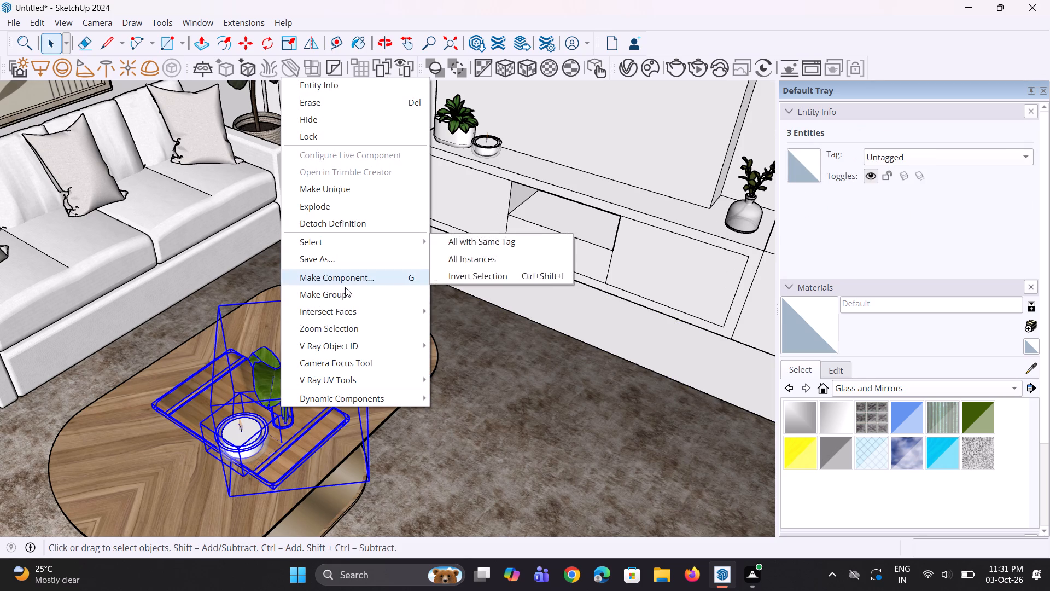
pyautogui.click(346, 293)
# Rotate the tray group 90 degrees horizontally about a point on the rug.
pyautogui.scroll(-15, 266, 399)
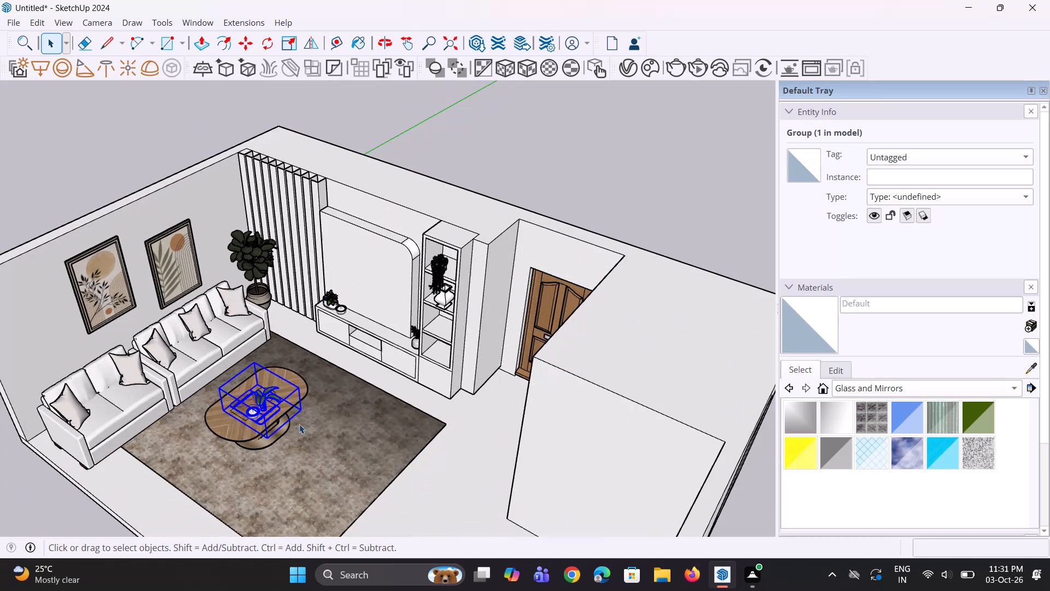
pyautogui.click(262, 60)
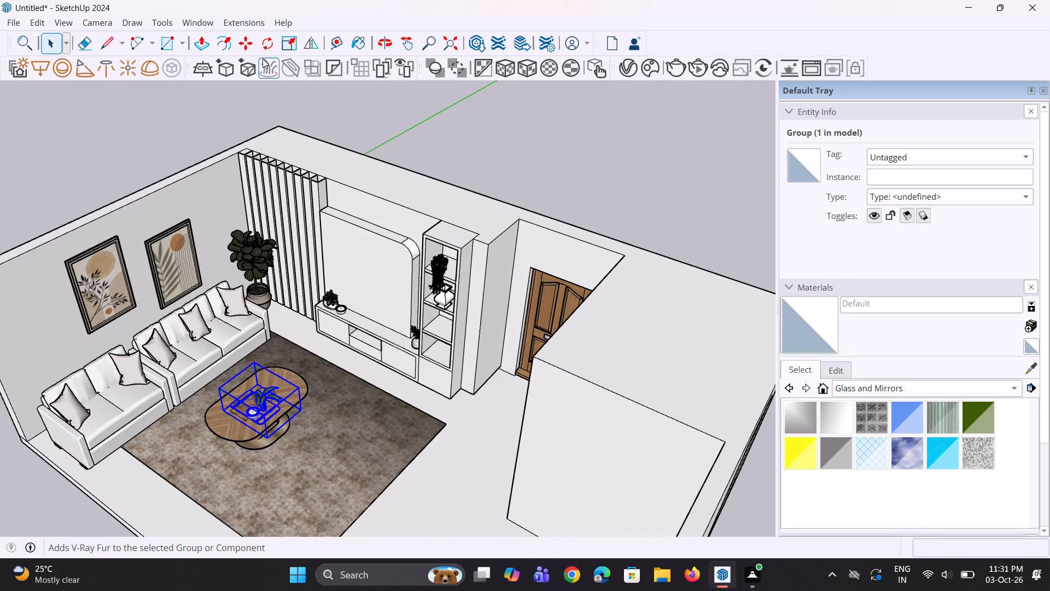
pyautogui.click(265, 44)
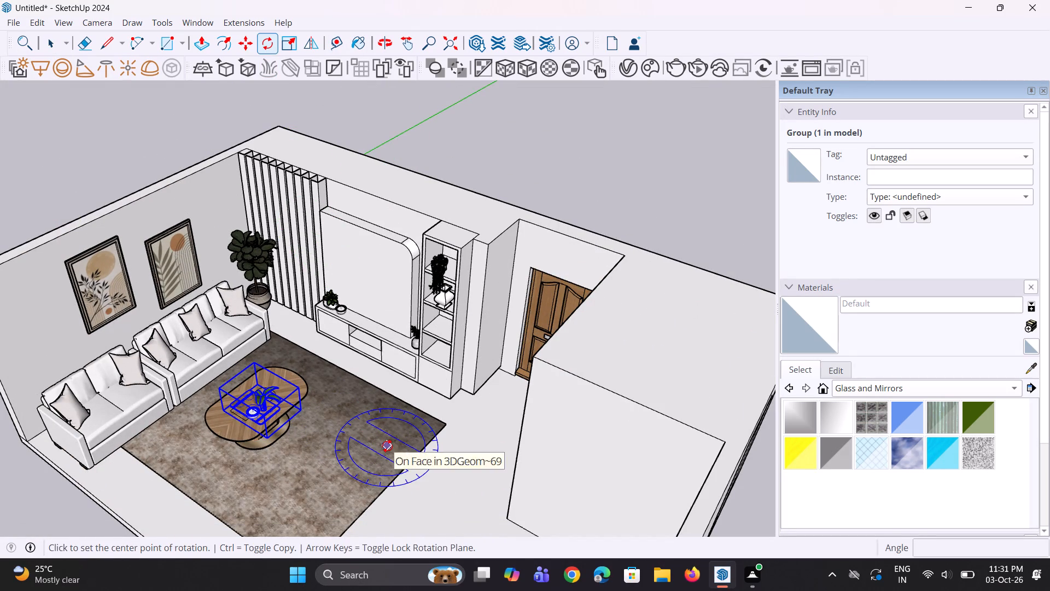
pyautogui.click(387, 446)
pyautogui.click(409, 425)
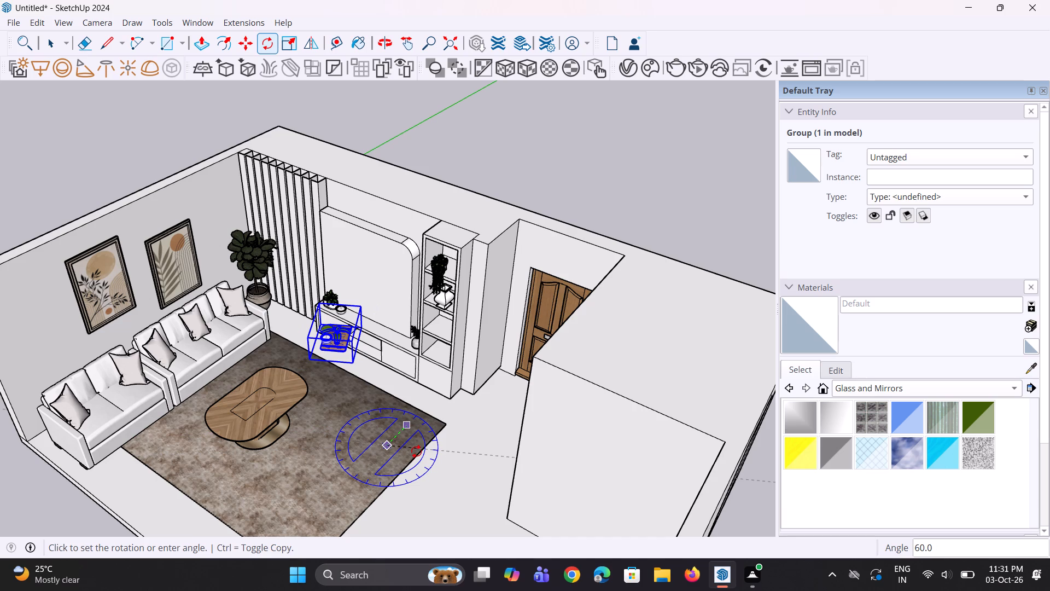
pyautogui.click(416, 455)
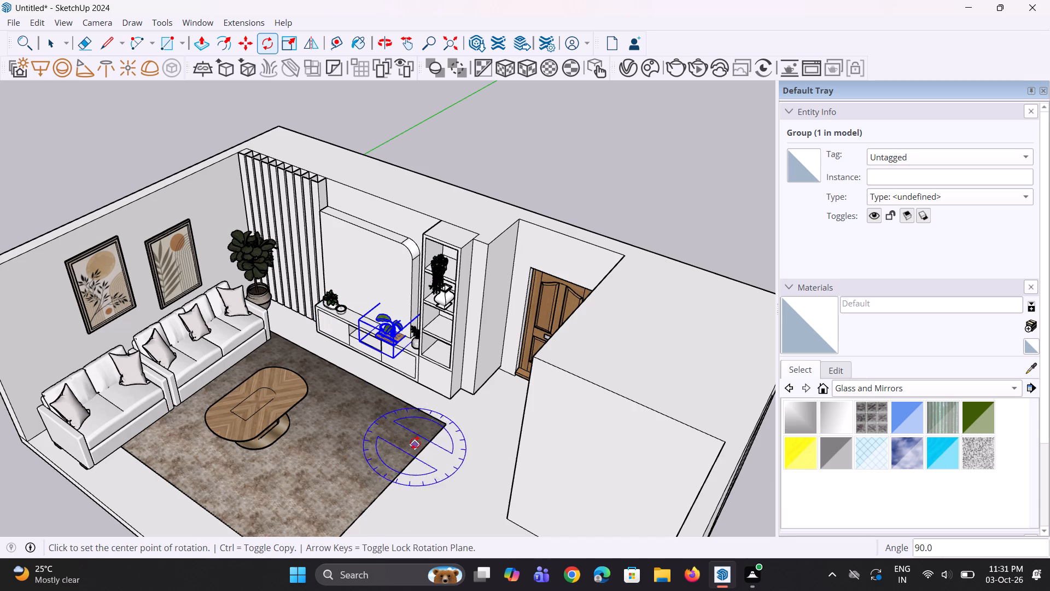
# Move the rotated tray group about 9' 3" back onto the coffee table top and clear the selection.
pyautogui.press('m')
pyautogui.click(396, 361)
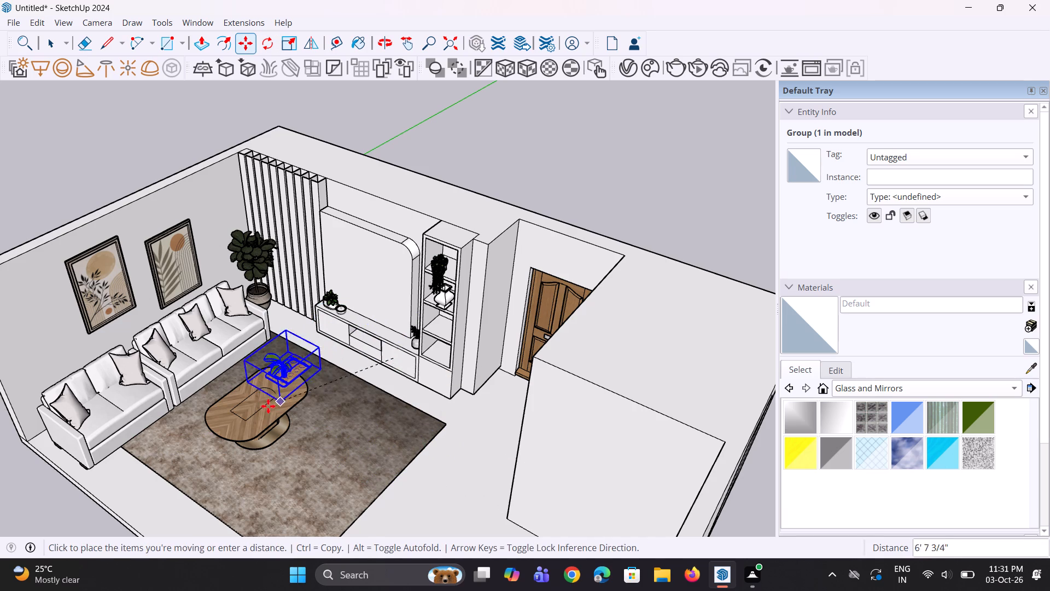
pyautogui.scroll(2, 246, 431)
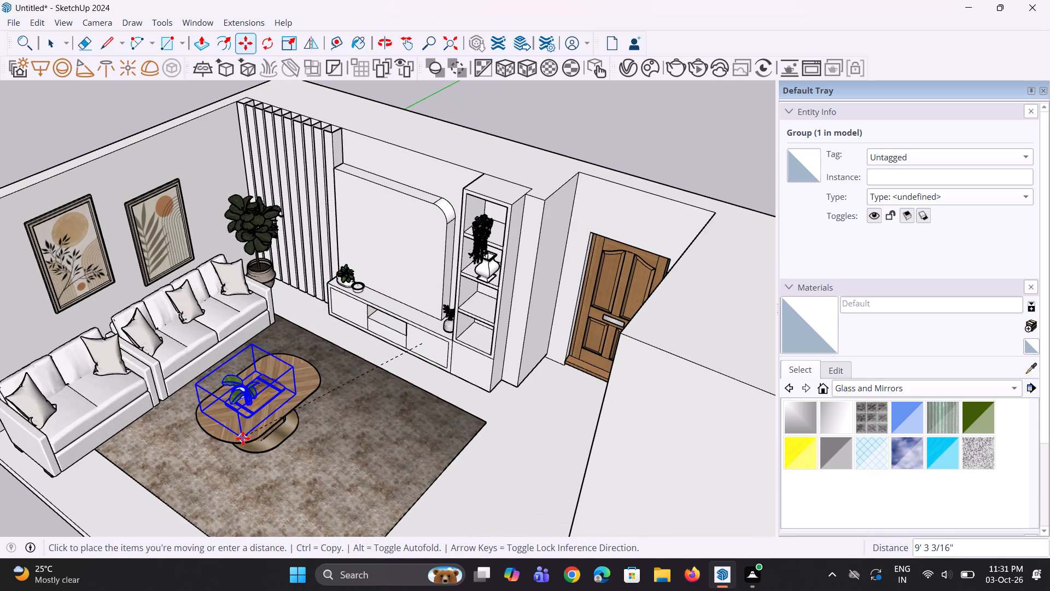
pyautogui.click(243, 438)
pyautogui.moveTo(258, 449); pyautogui.dragTo(231, 349, button='middle')
pyautogui.moveTo(240, 366); pyautogui.dragTo(255, 410, button='middle')
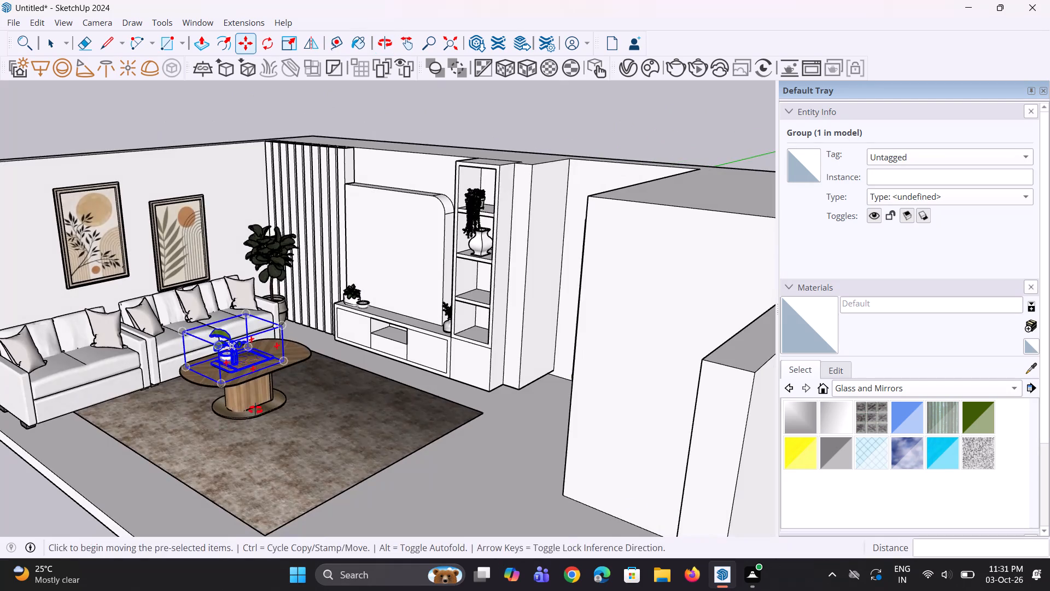
pyautogui.moveTo(255, 410); pyautogui.dragTo(277, 467, button='middle')
pyautogui.scroll(3, 267, 387)
pyautogui.press('space')
pyautogui.press('space')
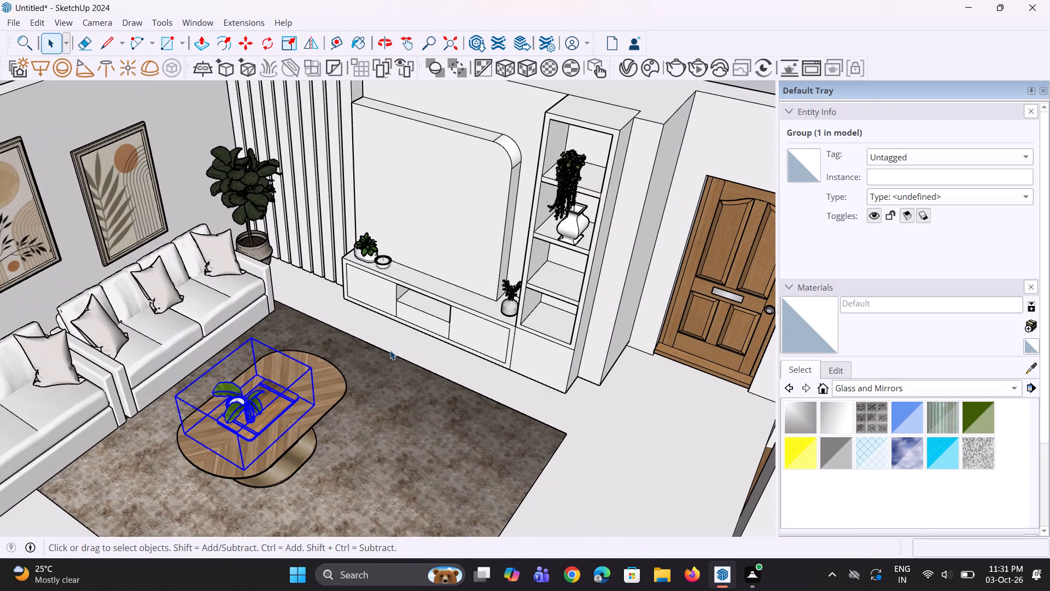
pyautogui.click(390, 350)
# Explode the tray group on the coffee table into its separate objects and clear the selection.
pyautogui.scroll(2, 258, 402)
pyautogui.moveTo(282, 437); pyautogui.dragTo(225, 446, button='middle')
pyautogui.scroll(1, 218, 422)
pyautogui.moveTo(224, 423); pyautogui.dragTo(249, 431, button='middle')
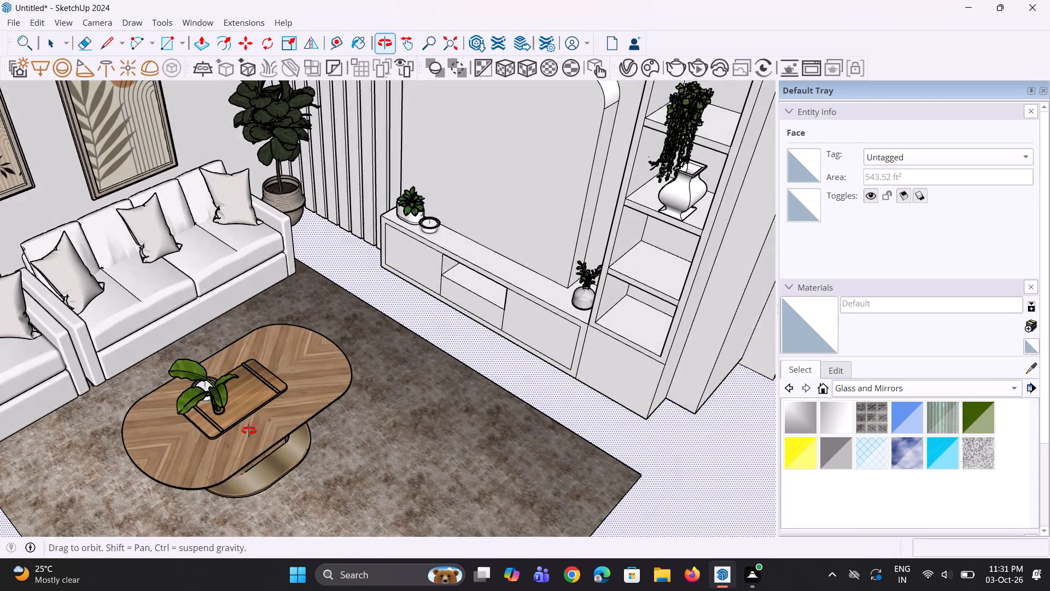
pyautogui.moveTo(249, 431); pyautogui.dragTo(255, 429, button='middle')
pyautogui.scroll(1, 221, 414)
pyautogui.moveTo(230, 422); pyautogui.dragTo(338, 409, button='middle')
pyautogui.click(307, 425)
pyautogui.rightClick(309, 427)
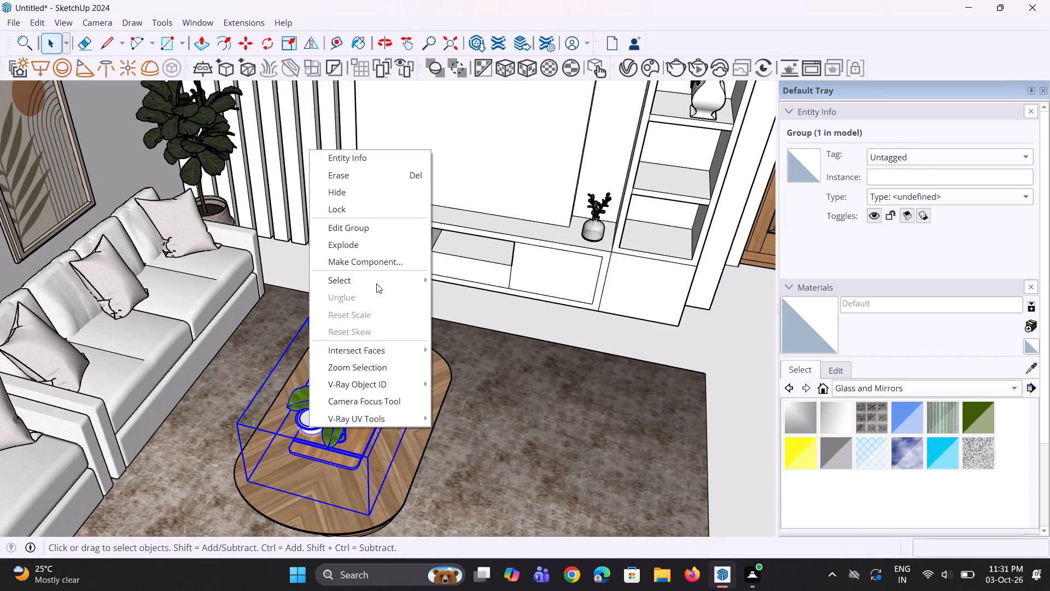
pyautogui.click(372, 244)
pyautogui.scroll(-5, 293, 450)
pyautogui.moveTo(304, 456); pyautogui.dragTo(236, 472, button='middle')
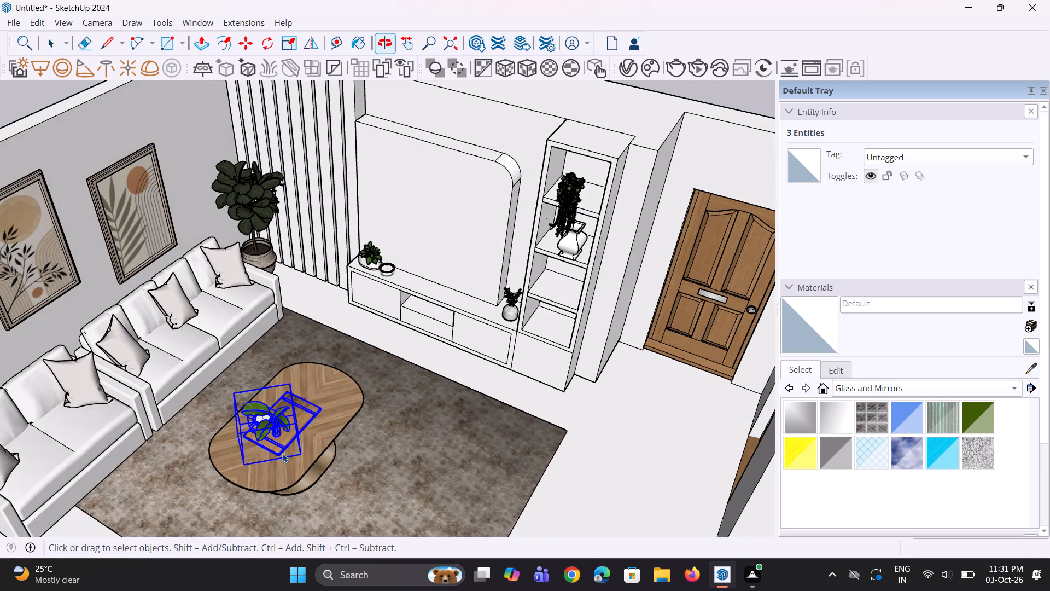
pyautogui.press('space')
pyautogui.click(621, 419)
# Move the candle holder along the tray, away from the vase plant and toward the tray's centre.
pyautogui.scroll(2, 298, 413)
pyautogui.moveTo(289, 421); pyautogui.dragTo(230, 456, button='middle')
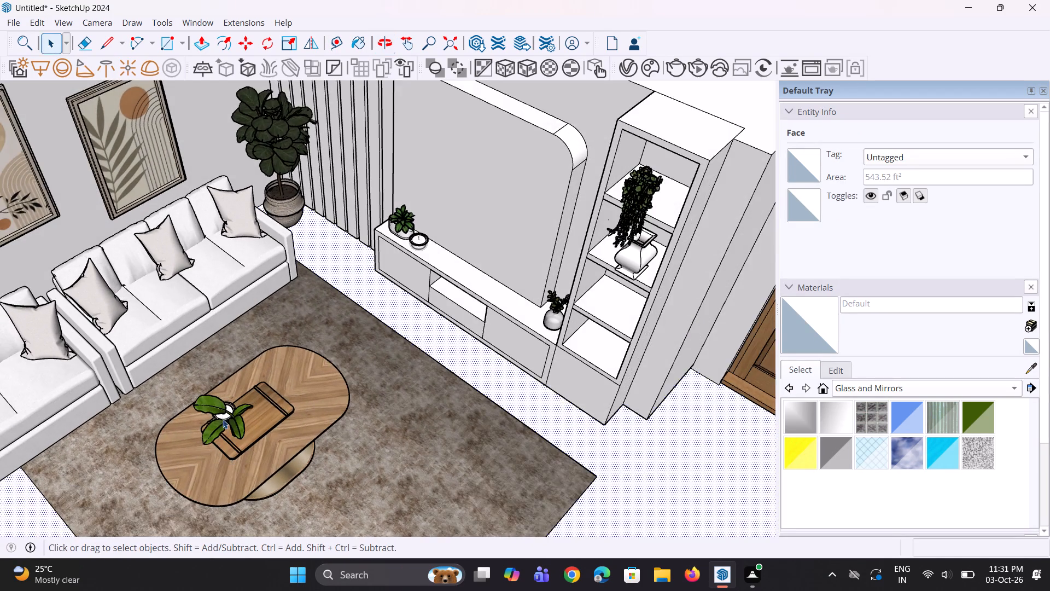
pyautogui.scroll(2, 223, 417)
pyautogui.click(226, 407)
pyautogui.scroll(4, 240, 410)
pyautogui.moveTo(246, 419); pyautogui.dragTo(182, 437, button='middle')
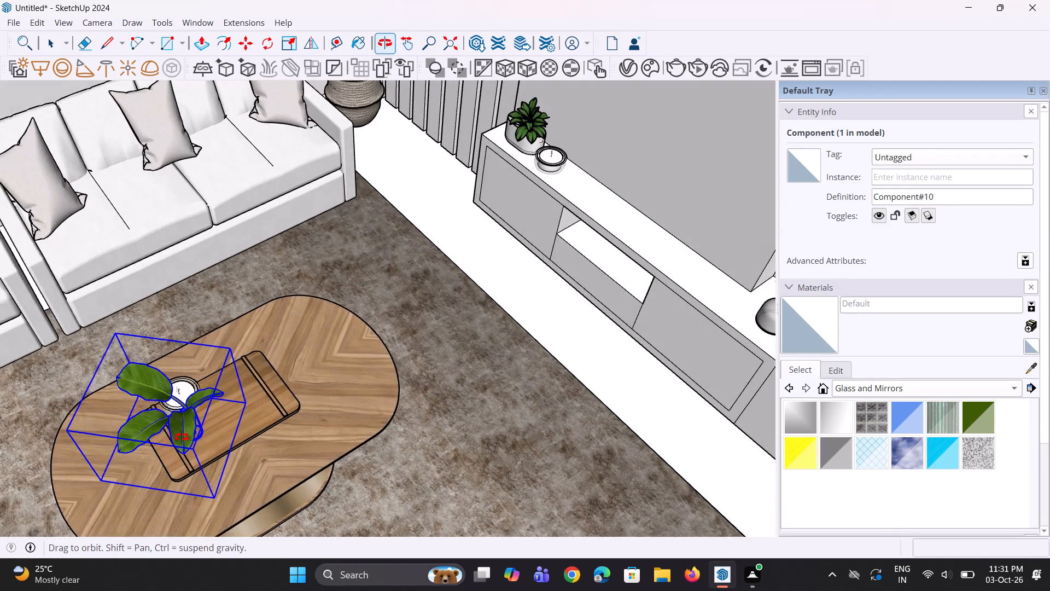
pyautogui.moveTo(182, 437); pyautogui.dragTo(166, 436, button='middle')
pyautogui.scroll(2, 191, 387)
pyautogui.click(169, 374)
pyautogui.scroll(1, 180, 376)
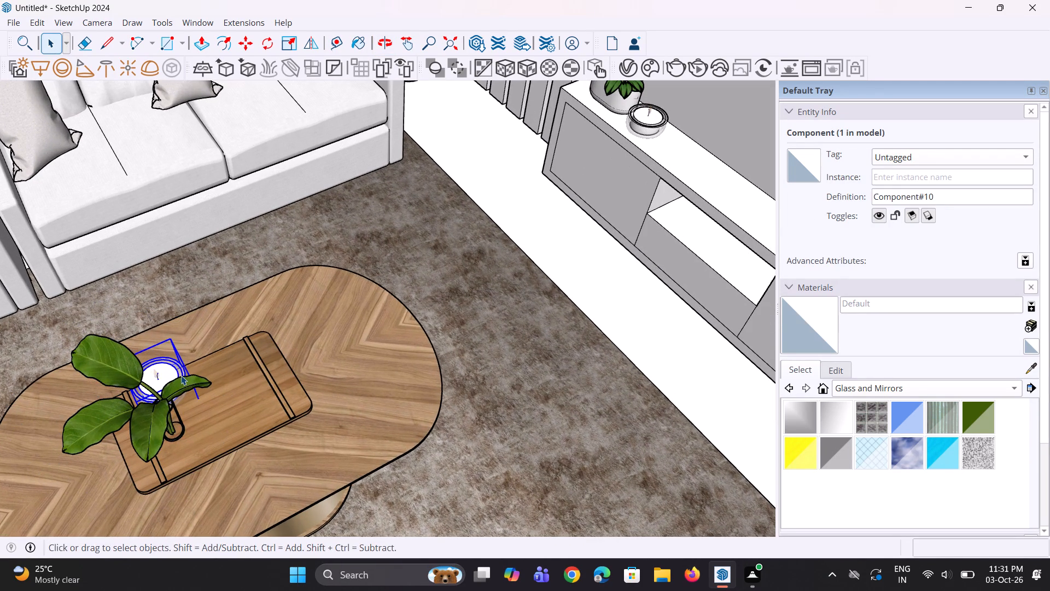
pyautogui.press('m')
pyautogui.click(205, 402)
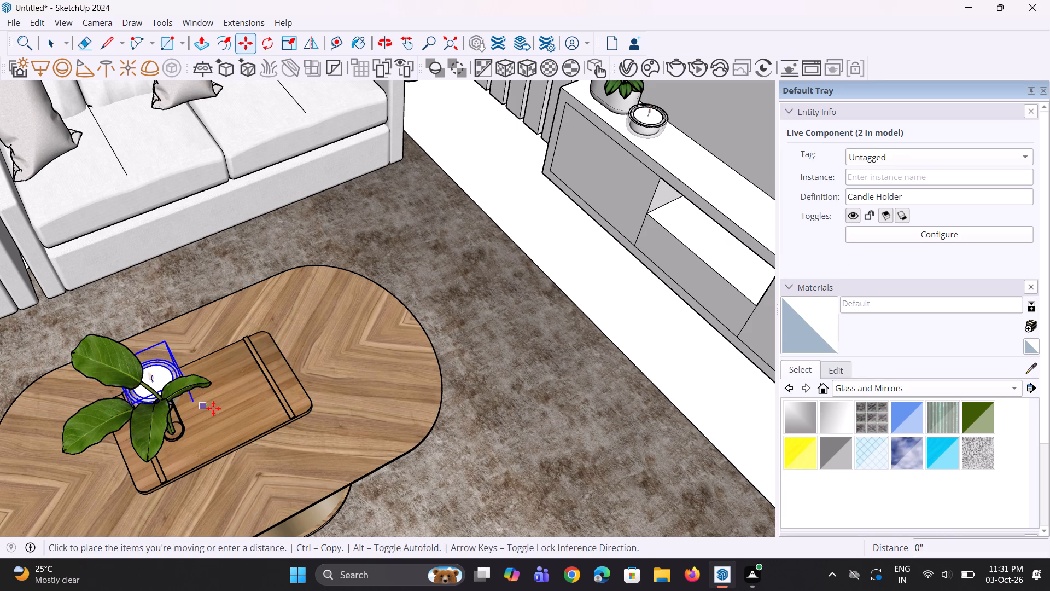
pyautogui.click(257, 419)
# Move the vase plant about 5 3/8" toward the tray's rear corner, clear of the candle.
pyautogui.scroll(1, 168, 429)
pyautogui.moveTo(168, 429); pyautogui.dragTo(217, 403, button='middle')
pyautogui.scroll(1, 212, 421)
pyautogui.press('space')
pyautogui.press('space')
pyautogui.click(204, 437)
pyautogui.scroll(2, 204, 437)
pyautogui.press('m')
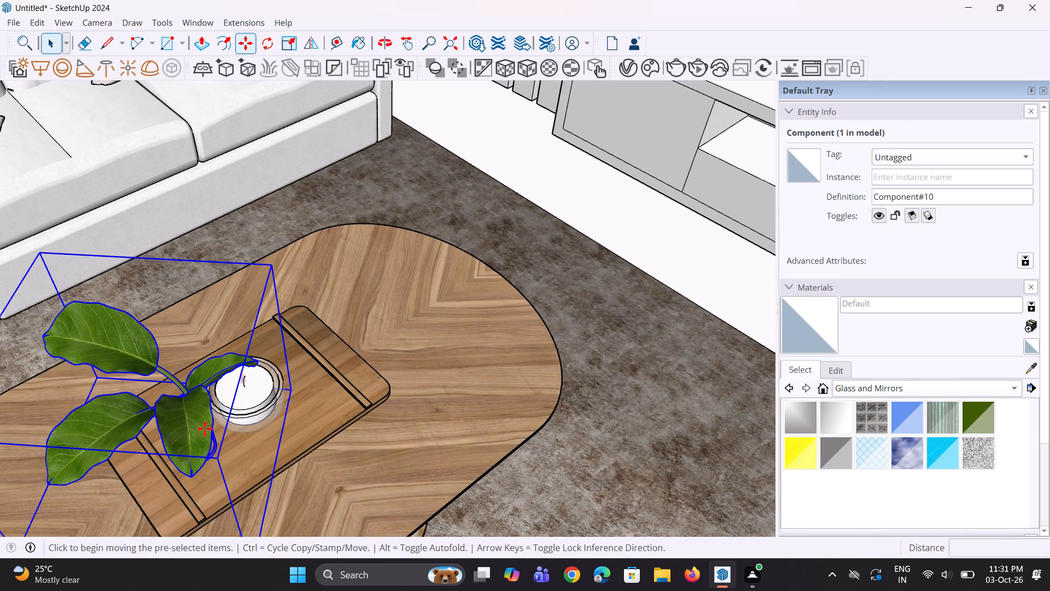
pyautogui.click(218, 454)
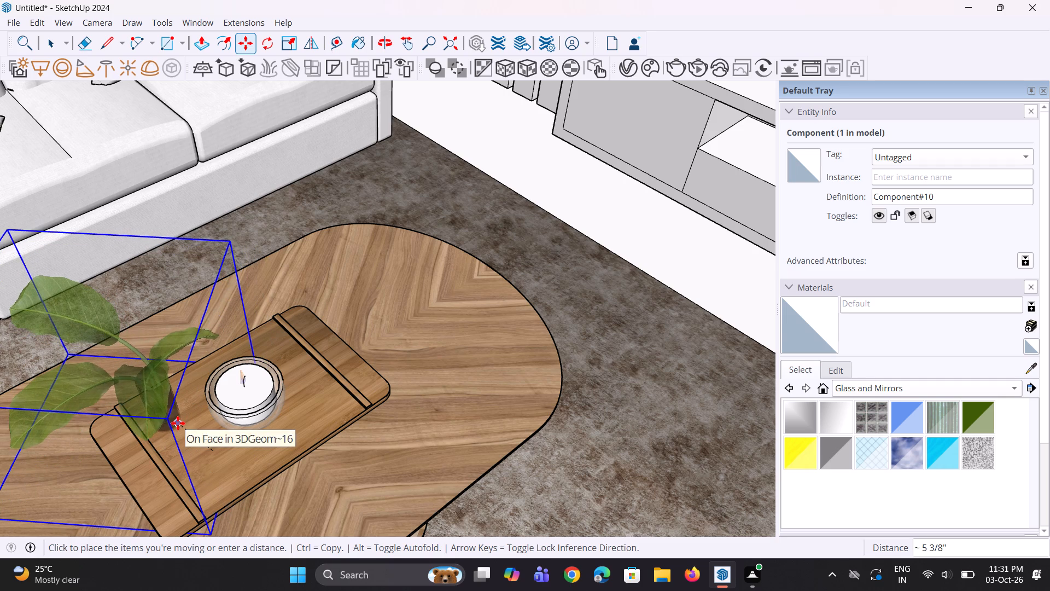
pyautogui.click(179, 426)
pyautogui.moveTo(208, 451); pyautogui.dragTo(117, 442, button='middle')
pyautogui.press('space')
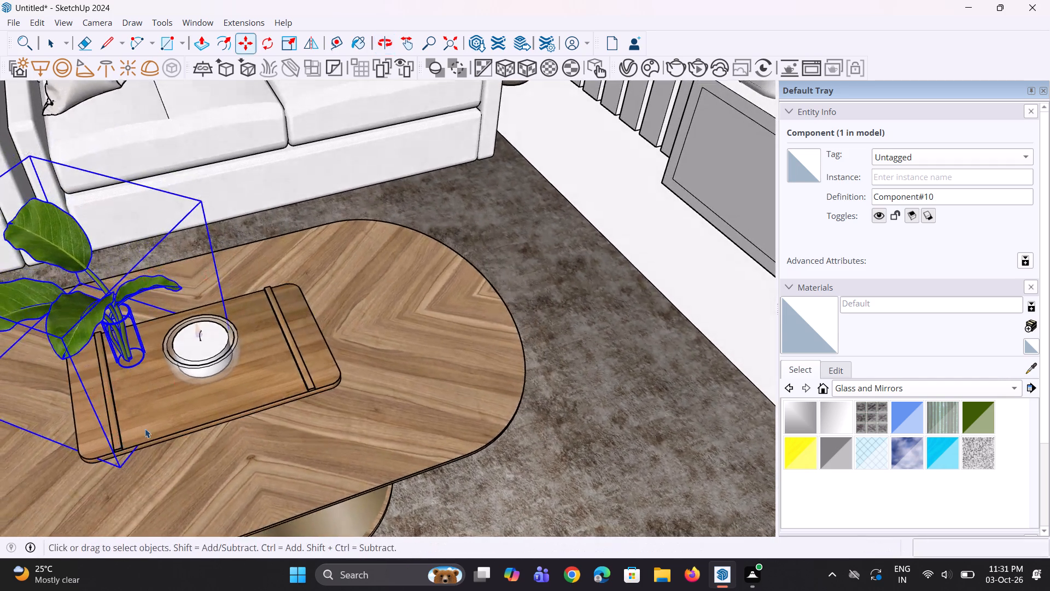
# Move the candle holder about 6 1/16" along the tray toward the vase plant's end.
pyautogui.click(207, 367)
pyautogui.scroll(2, 207, 367)
pyautogui.press('m')
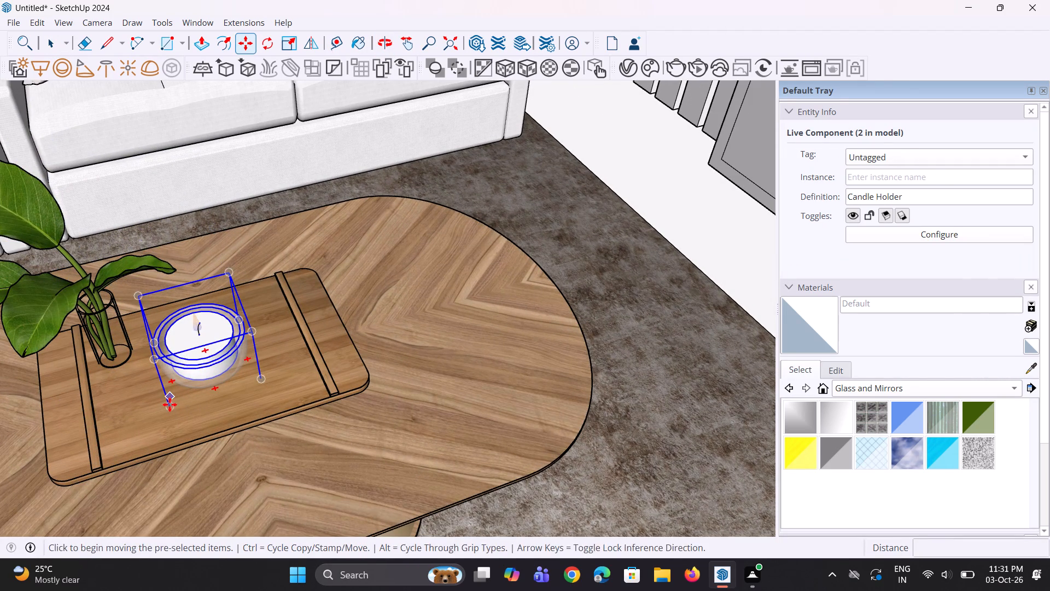
pyautogui.click(170, 413)
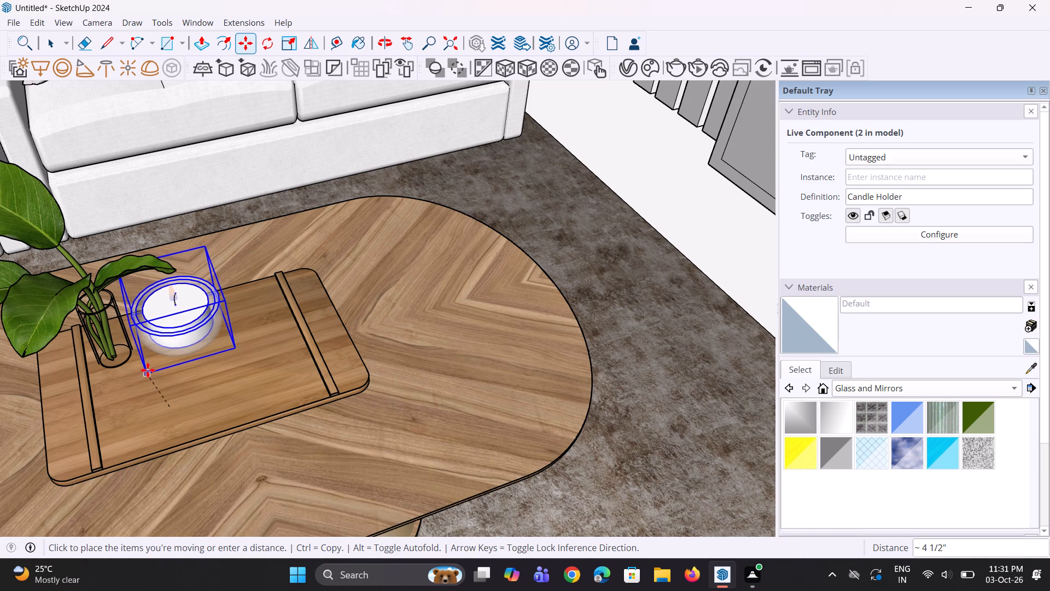
pyautogui.click(95, 440)
pyautogui.scroll(-4, 202, 410)
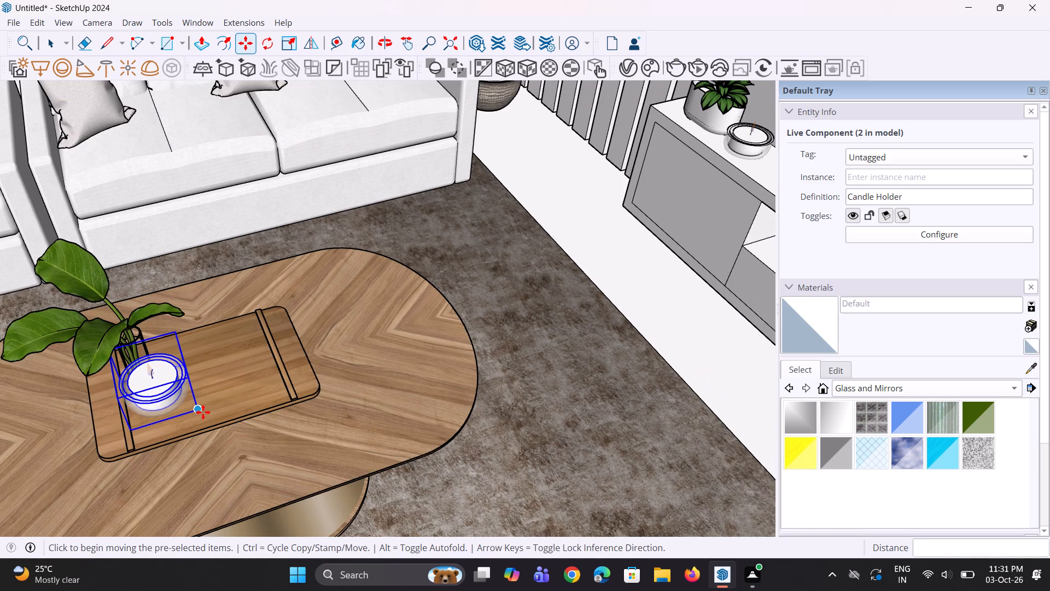
pyautogui.press('space')
pyautogui.press('space')
# Adjust the size of the coffee table tray, then enlarge it uniformly by a factor of about 1.10.
pyautogui.click(256, 400)
pyautogui.scroll(2, 306, 391)
pyautogui.press('s')
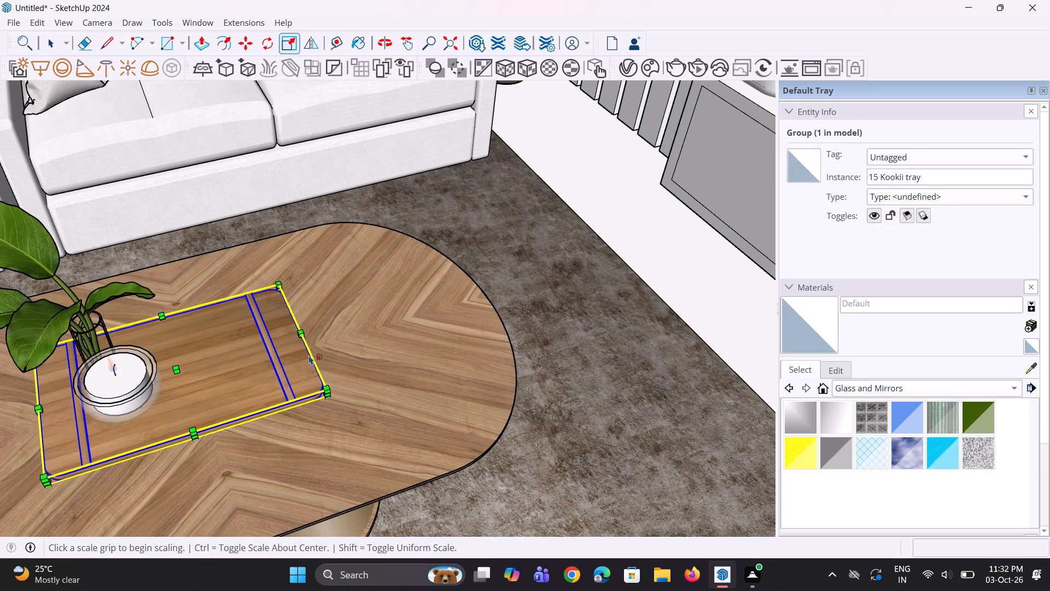
pyautogui.click(303, 333)
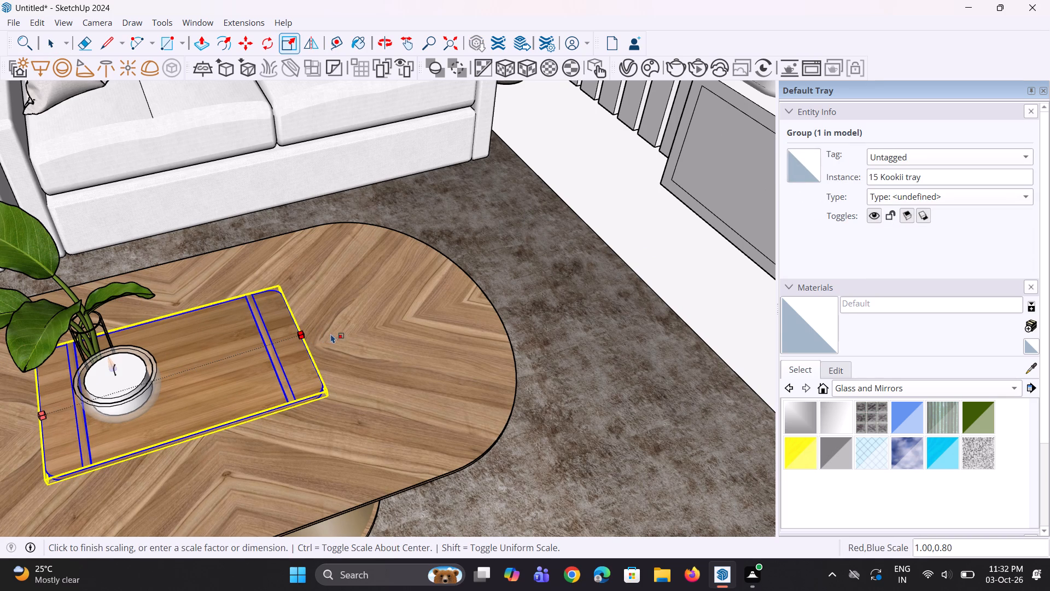
pyautogui.click(349, 328)
pyautogui.scroll(1, 350, 350)
pyautogui.moveTo(352, 351); pyautogui.dragTo(187, 384, button='middle')
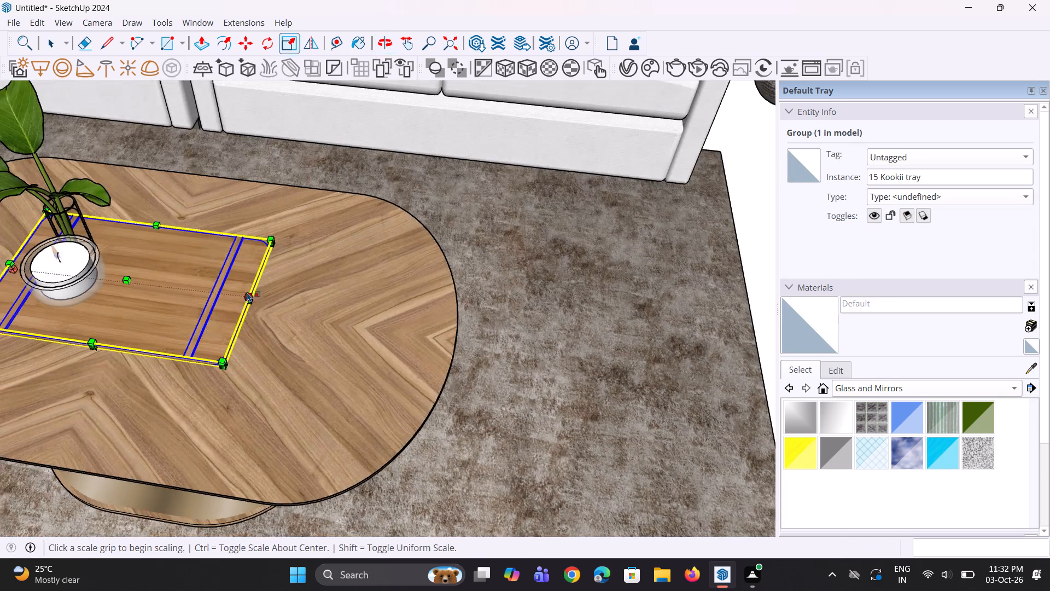
pyautogui.click(273, 238)
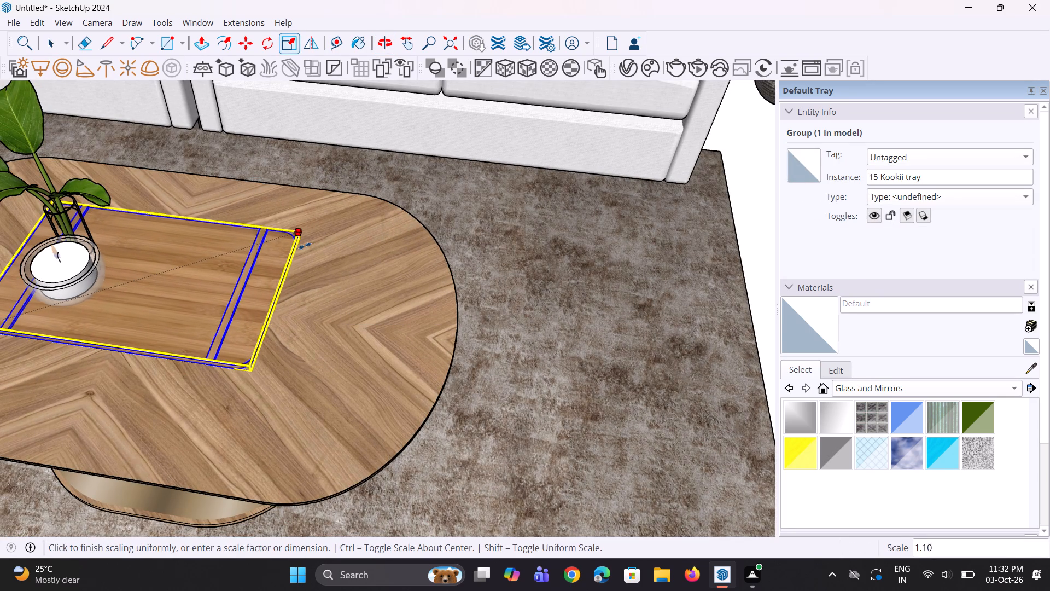
pyautogui.click(300, 248)
pyautogui.press('space')
pyautogui.press('space')
# Import the 00000871-book1 model and place the book stack on the tray beside the candle holder.
pyautogui.scroll(-4, 203, 376)
pyautogui.moveTo(207, 380); pyautogui.dragTo(367, 341, button='middle')
pyautogui.click(22, 23)
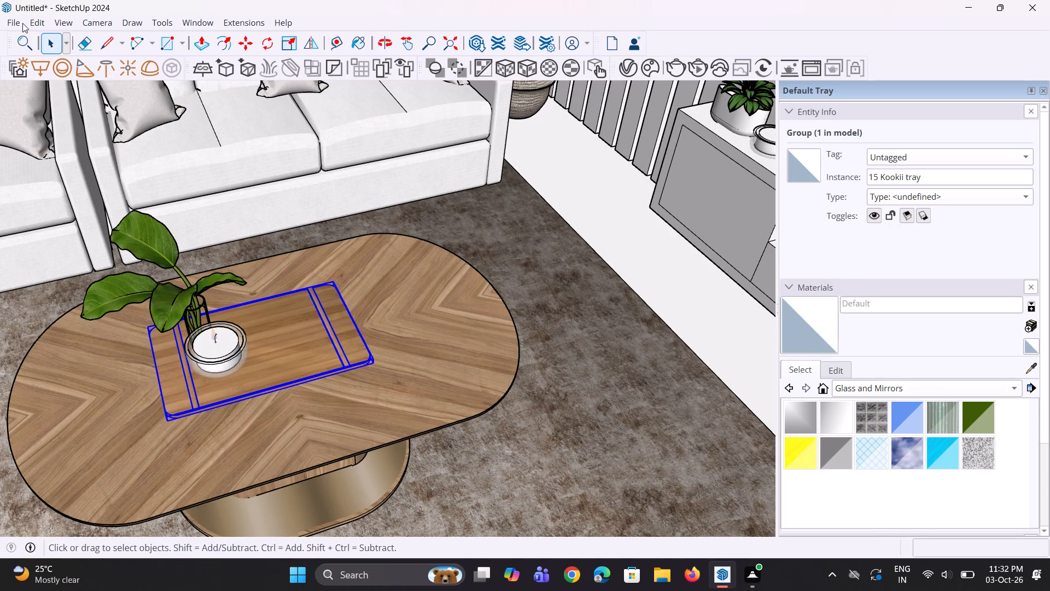
pyautogui.click(17, 21)
pyautogui.click(50, 221)
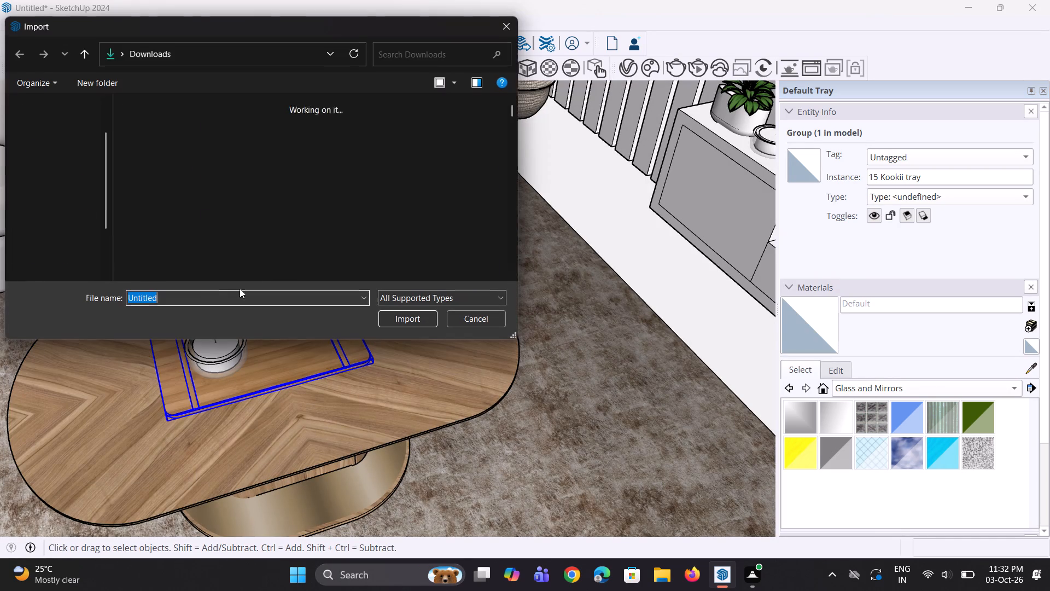
pyautogui.click(148, 154)
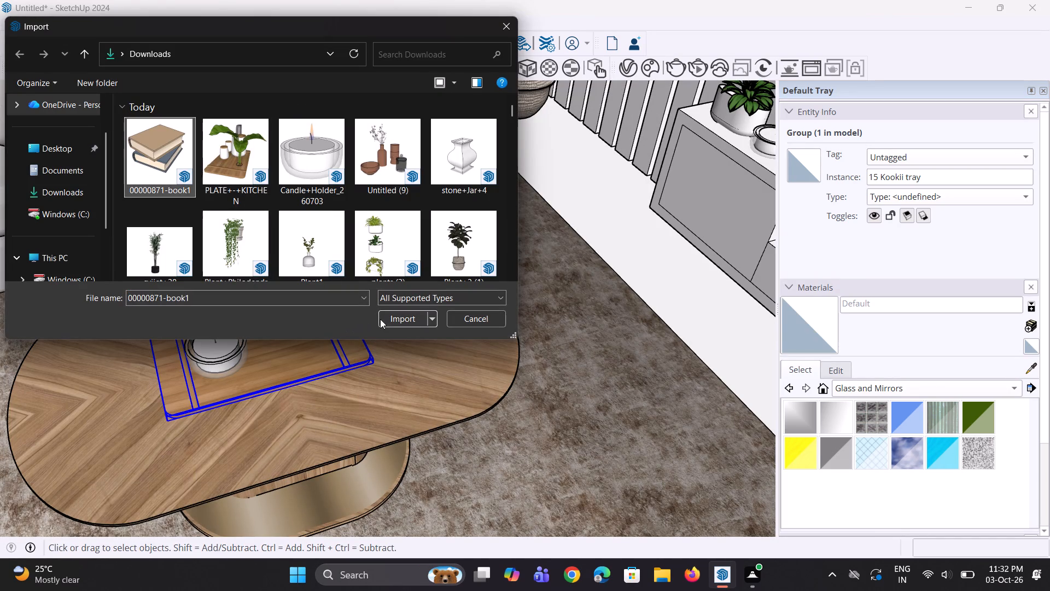
pyautogui.click(381, 320)
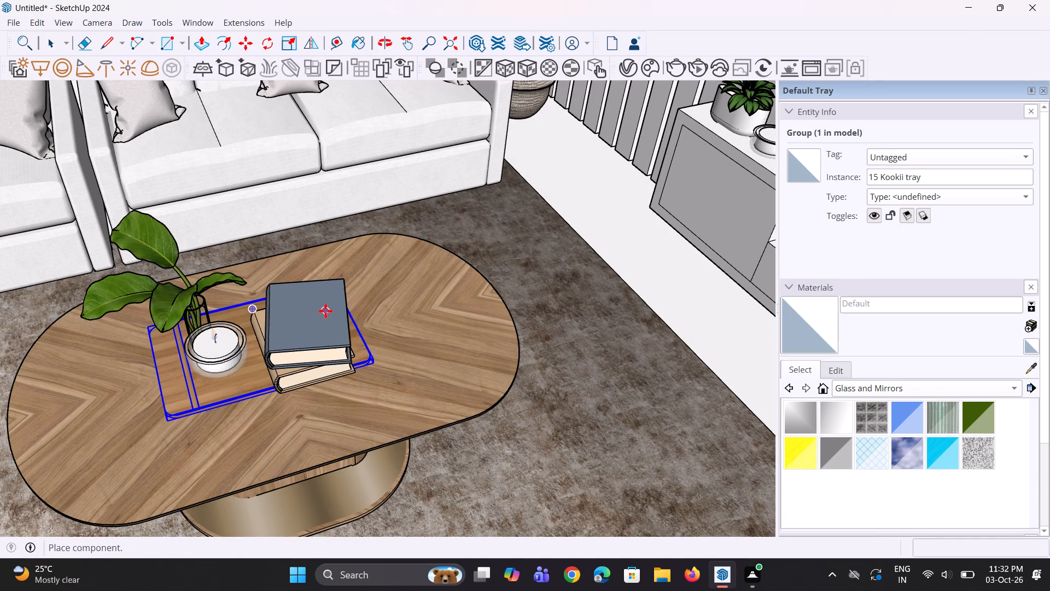
pyautogui.click(324, 307)
# Scale the book stack down uniformly in successive passes, first about 0.84 and finally about 0.86, until it fits on the tray.
pyautogui.moveTo(328, 344); pyautogui.dragTo(267, 364, button='middle')
pyautogui.press('s')
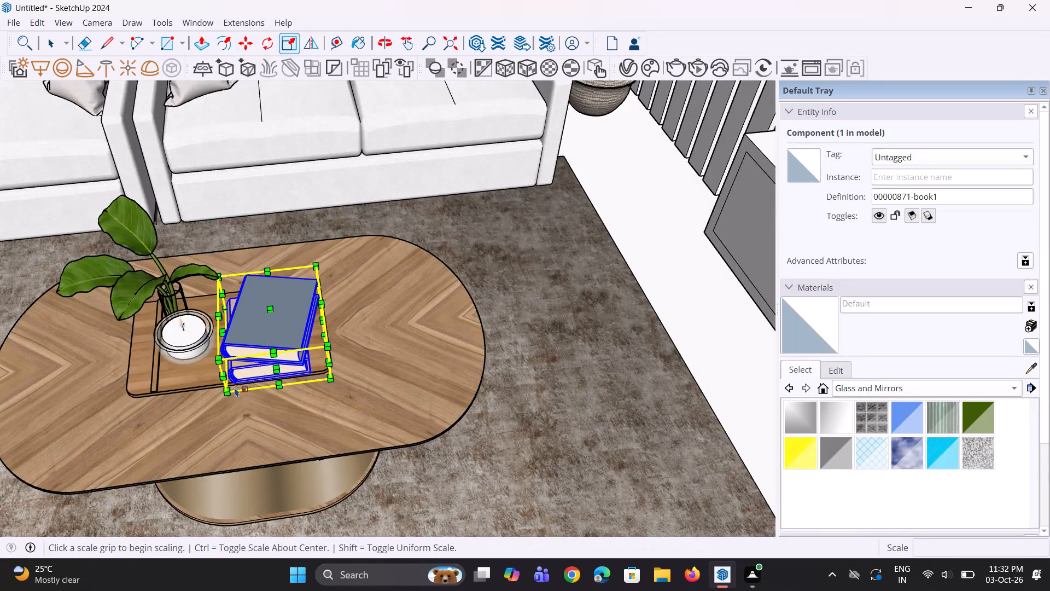
pyautogui.moveTo(230, 389); pyautogui.dragTo(241, 369)
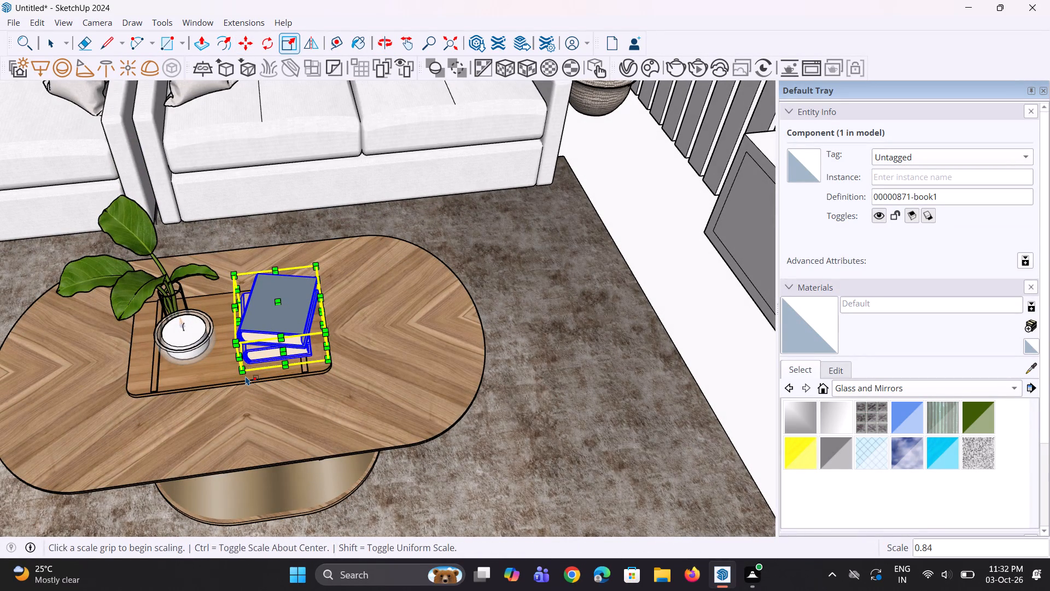
pyautogui.moveTo(246, 370); pyautogui.dragTo(246, 361)
pyautogui.click(318, 268)
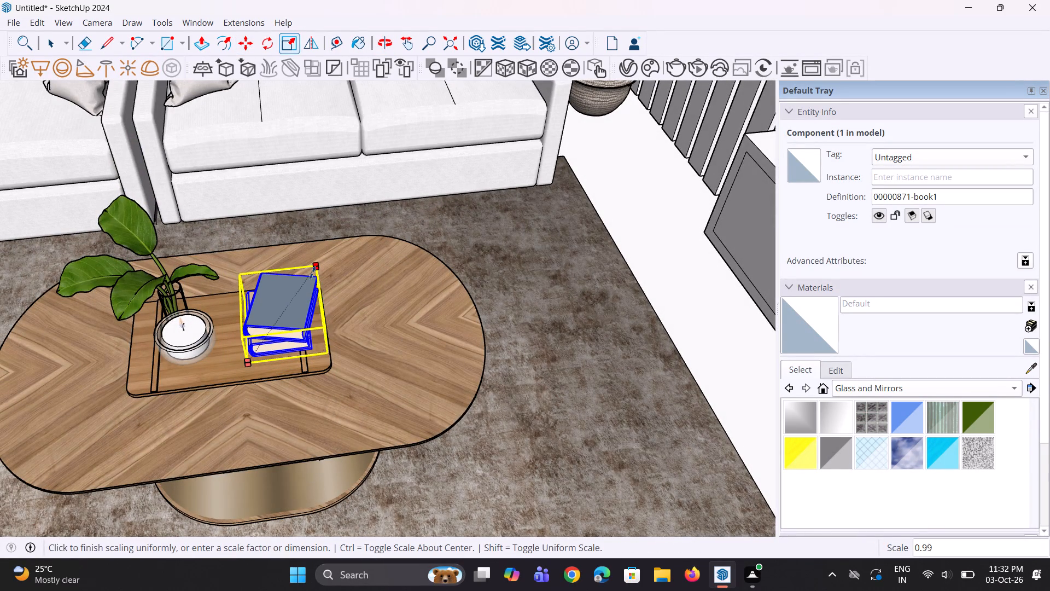
pyautogui.click(306, 278)
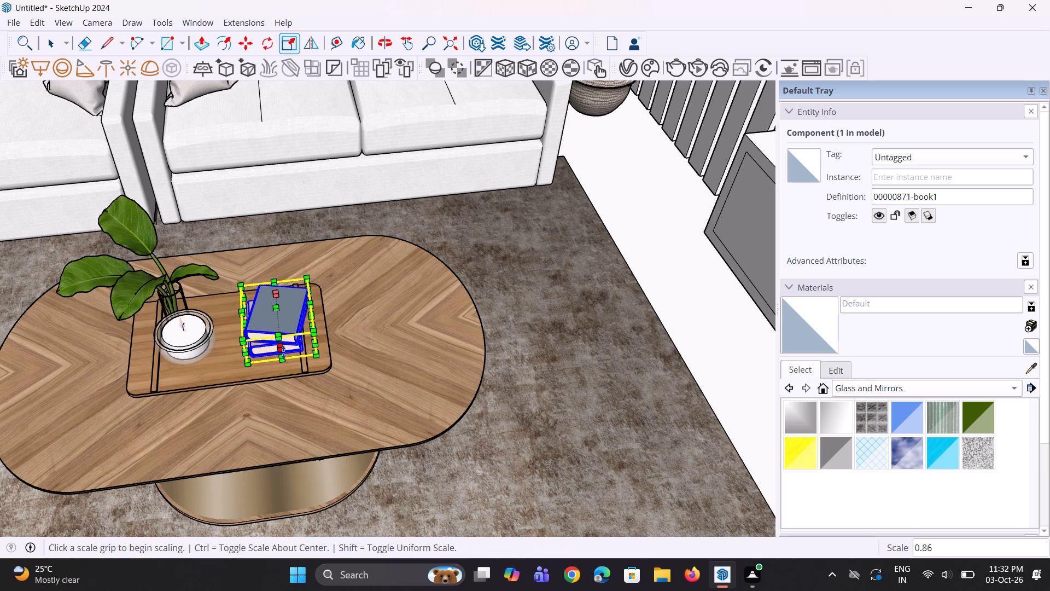
# Move the book stack about 2 7/16" along the green axis toward the candle holder.
pyautogui.scroll(2, 283, 352)
pyautogui.press('space')
pyautogui.press('m')
pyautogui.click(237, 367)
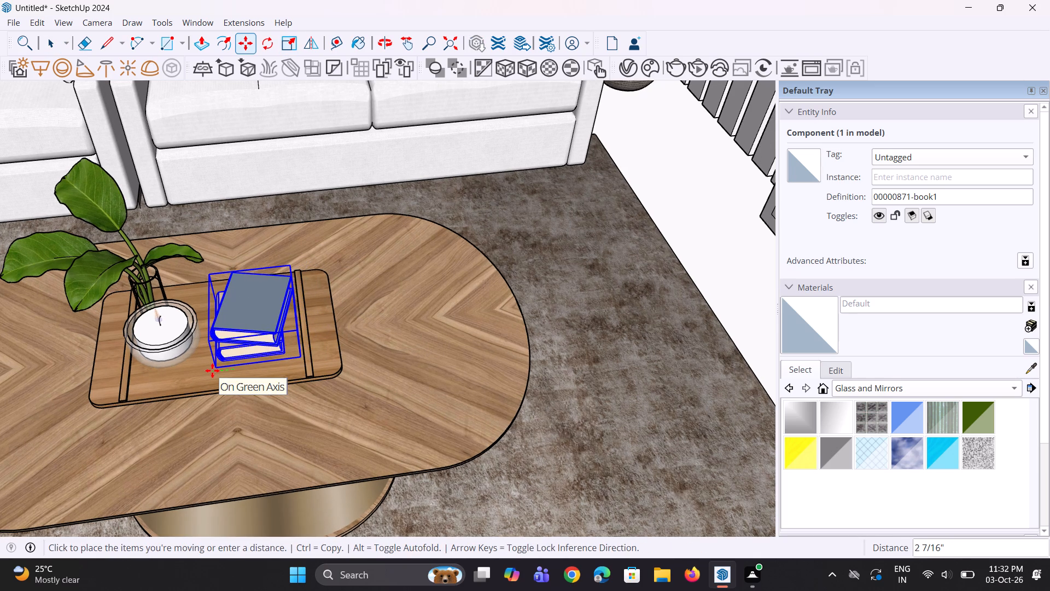
pyautogui.click(212, 370)
pyautogui.press('space')
# Scale the tray uniformly to about 0.97, then narrow it along the green axis to about 0.93.
pyautogui.click(273, 375)
pyautogui.scroll(2, 329, 350)
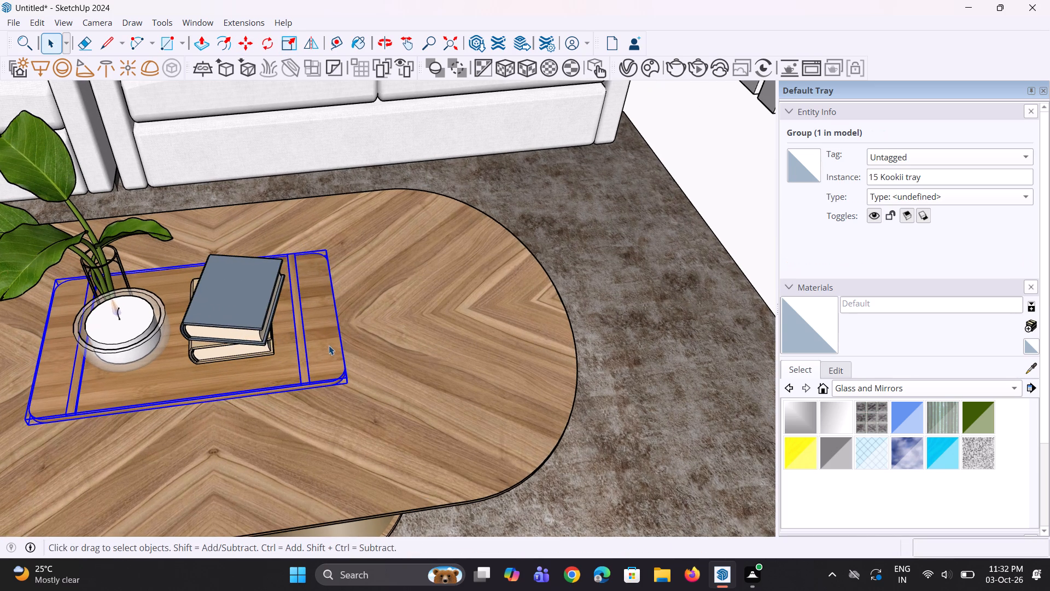
pyautogui.press('s')
pyautogui.click(329, 248)
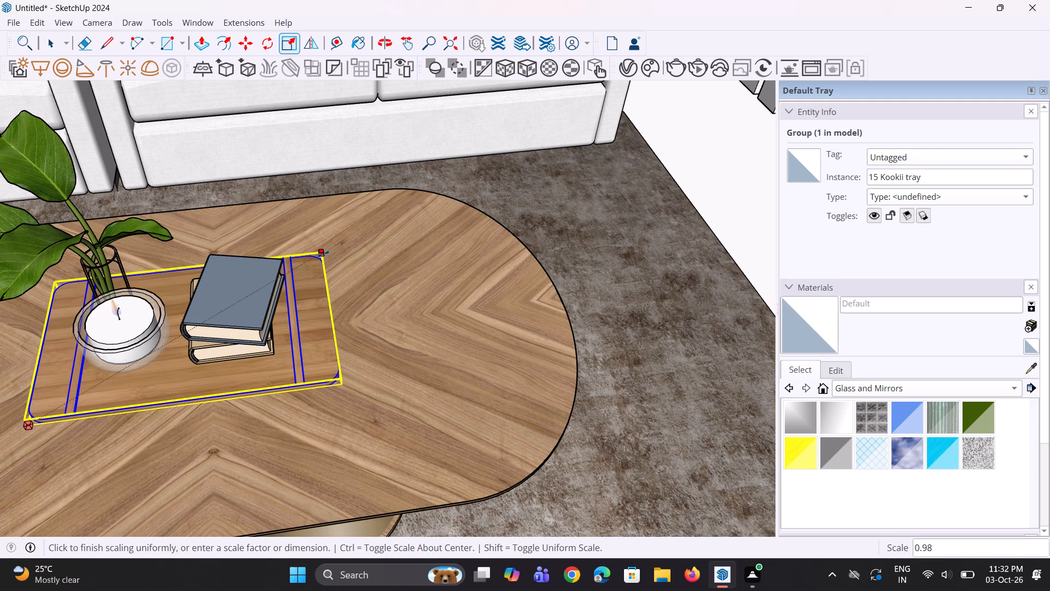
pyautogui.click(320, 258)
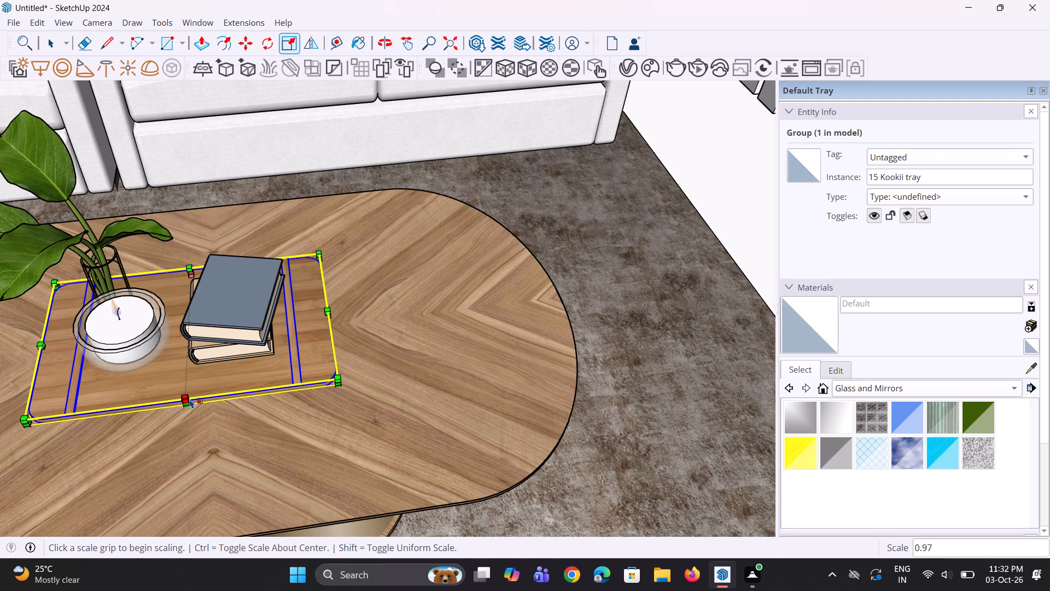
pyautogui.scroll(7, 188, 404)
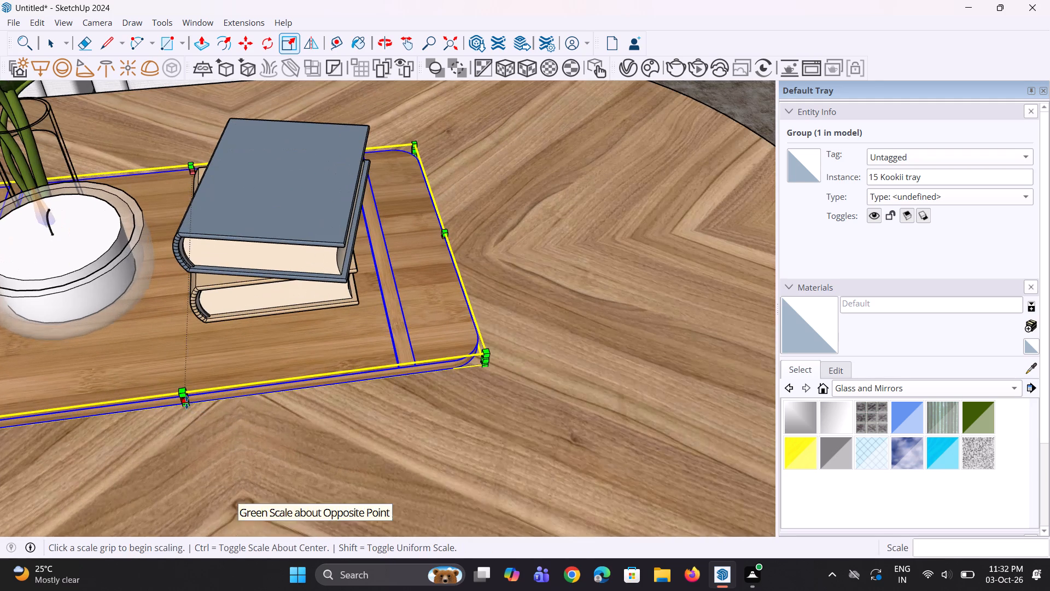
pyautogui.click(186, 402)
pyautogui.click(190, 378)
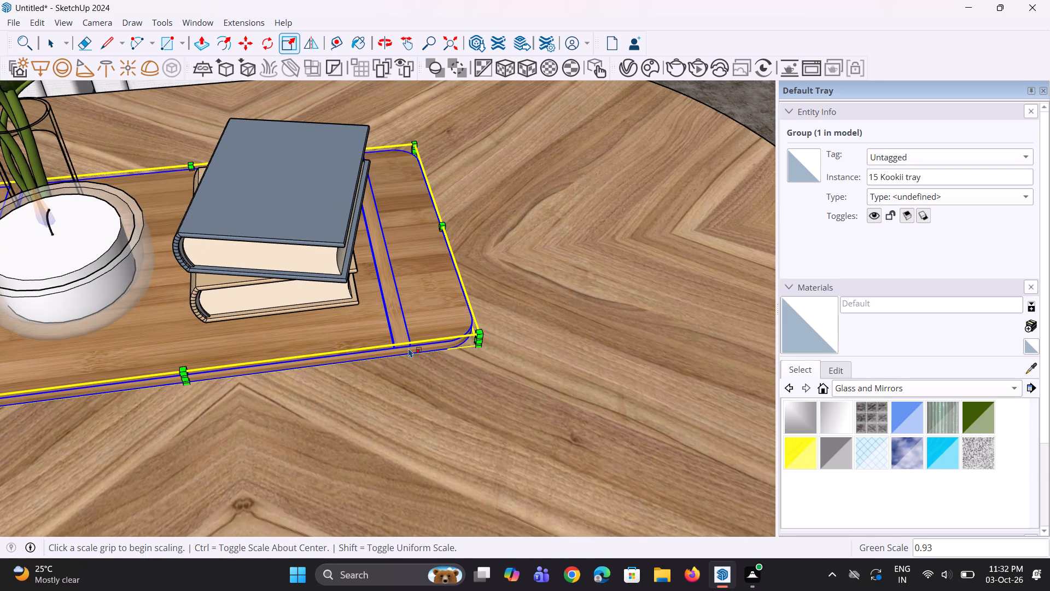
# Shorten the tray from the books' end by scaling it to about 0.95 along the red axis.
pyautogui.moveTo(410, 349); pyautogui.dragTo(196, 358, button='middle')
pyautogui.scroll(2, 506, 295)
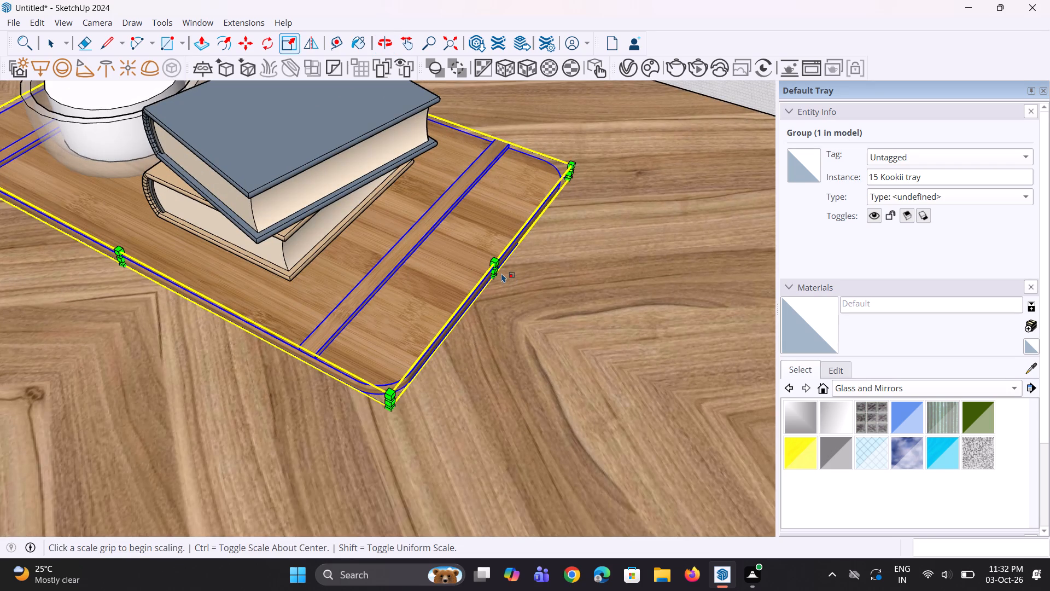
pyautogui.click(498, 272)
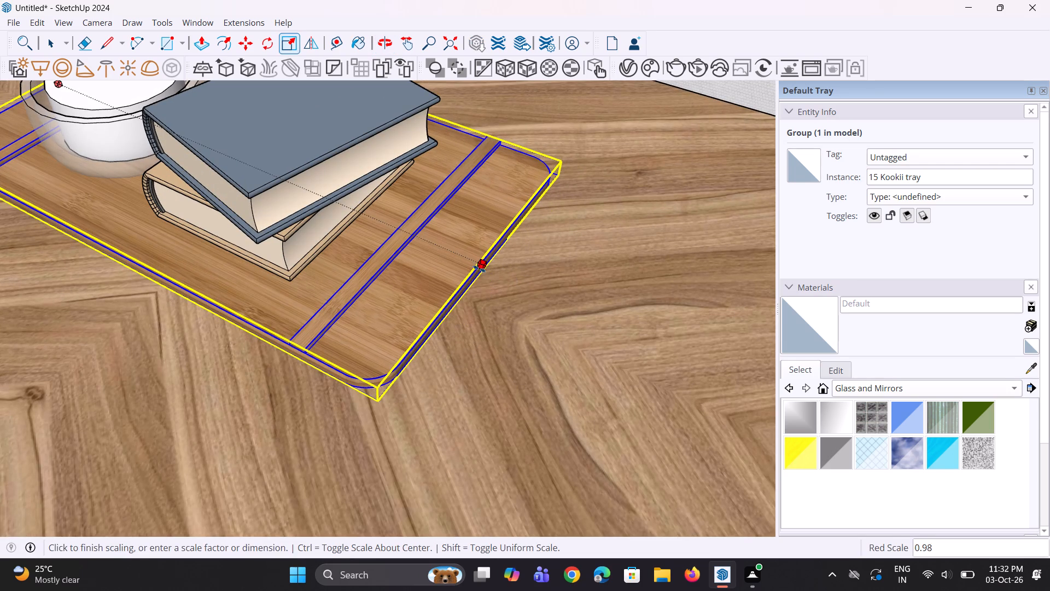
pyautogui.click(464, 263)
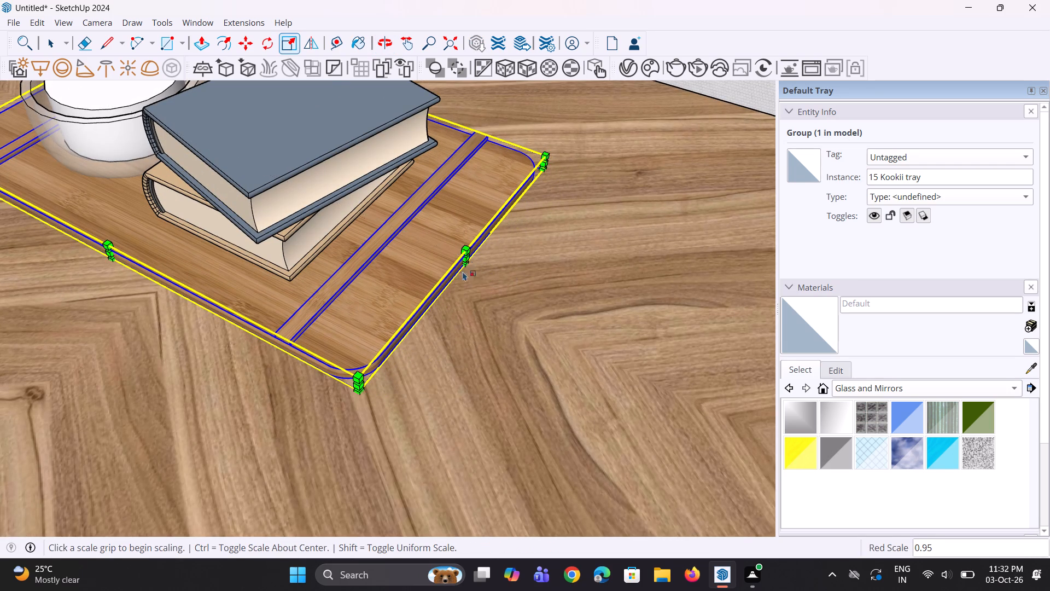
# Shorten the tray slightly along the red axis from its vase and candle end.
pyautogui.scroll(-4, 405, 380)
pyautogui.scroll(-4, 299, 363)
pyautogui.moveTo(190, 319); pyautogui.dragTo(599, 317, button='middle')
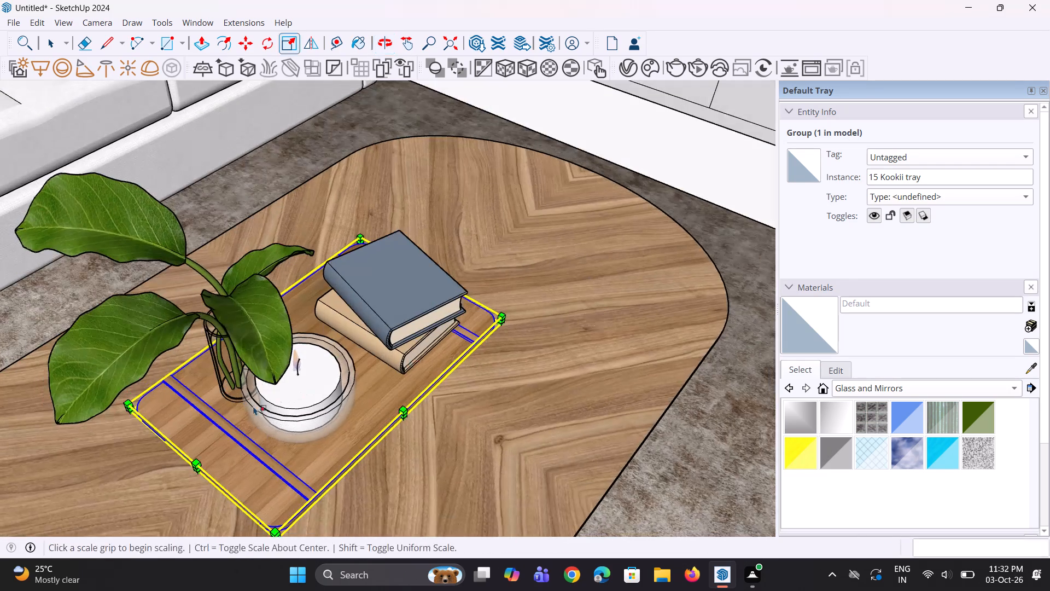
pyautogui.scroll(6, 185, 490)
pyautogui.click(192, 457)
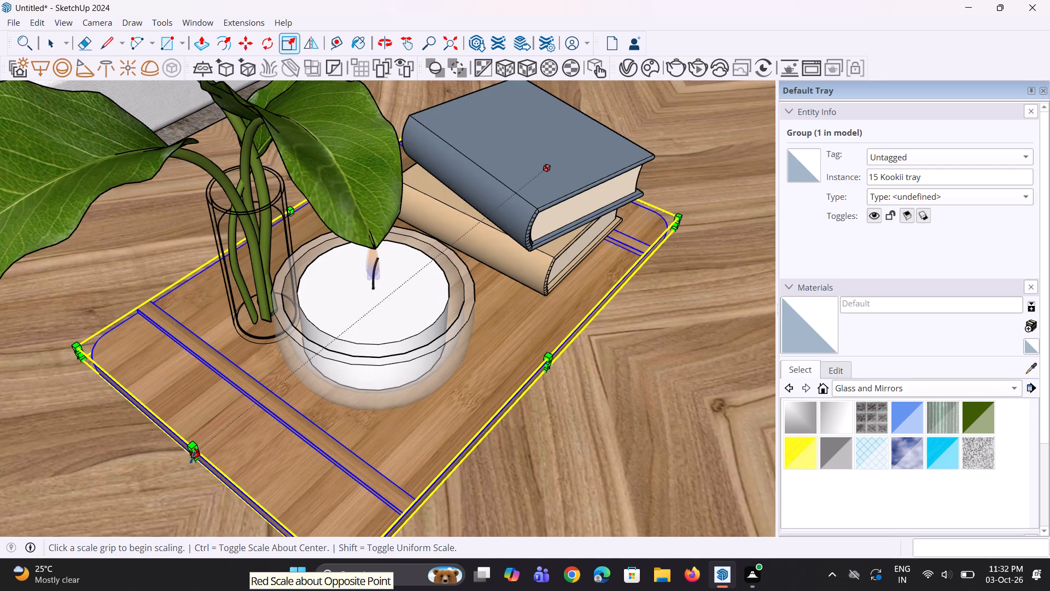
pyautogui.click(231, 433)
pyautogui.scroll(-4, 223, 456)
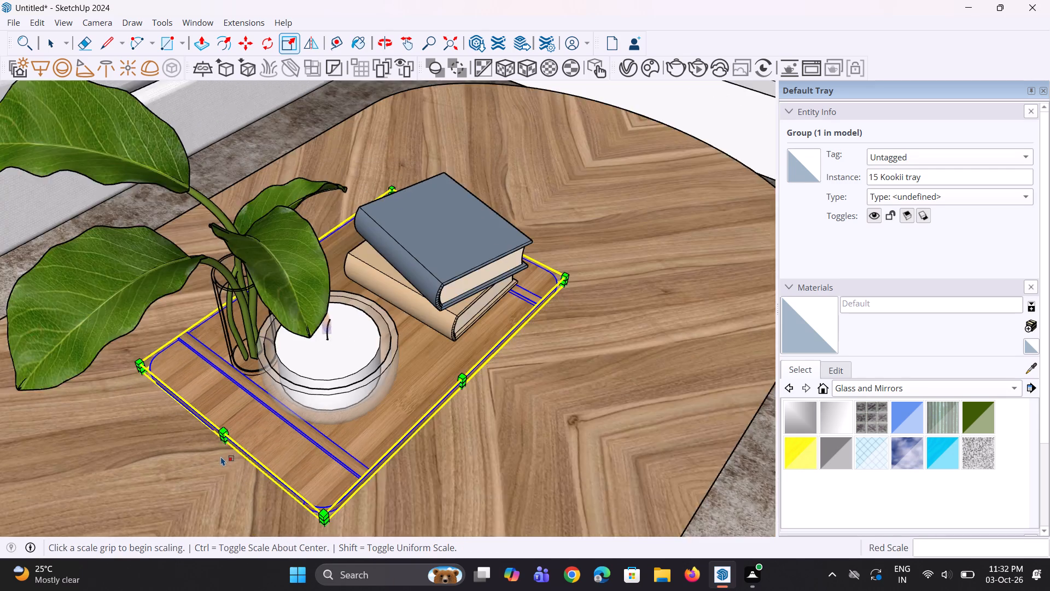
pyautogui.scroll(-7, 221, 456)
pyautogui.press('space')
pyautogui.press('space')
# Group the tray, candle holder, book stack and vase plant together, then deselect the new group.
pyautogui.moveTo(312, 427); pyautogui.dragTo(175, 427, button='middle')
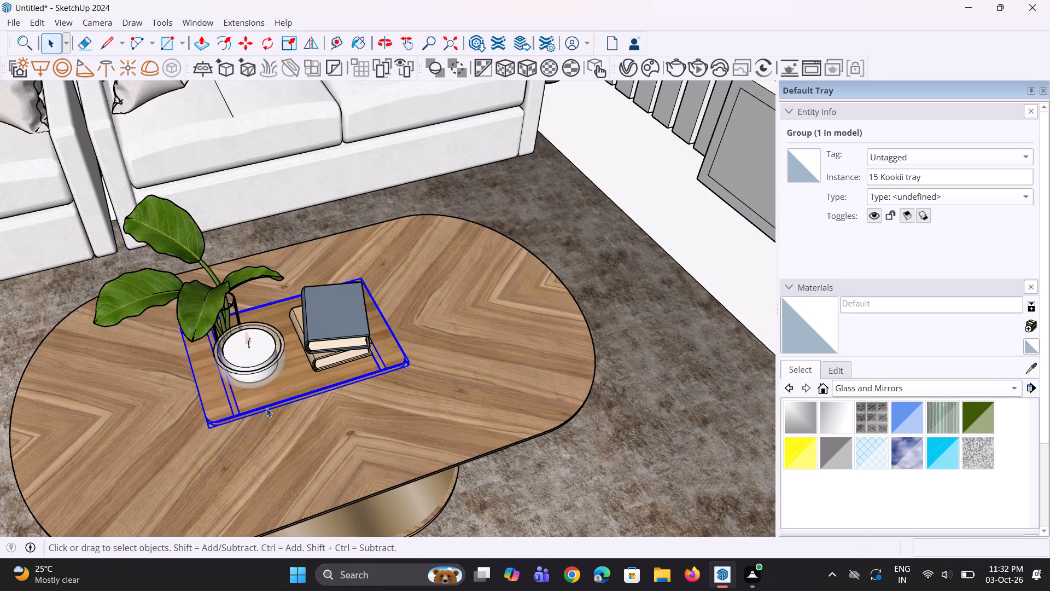
pyautogui.press('space')
pyautogui.click(270, 364)
pyautogui.keyDown('ctrl'); pyautogui.click(330, 345); pyautogui.keyUp('ctrl')
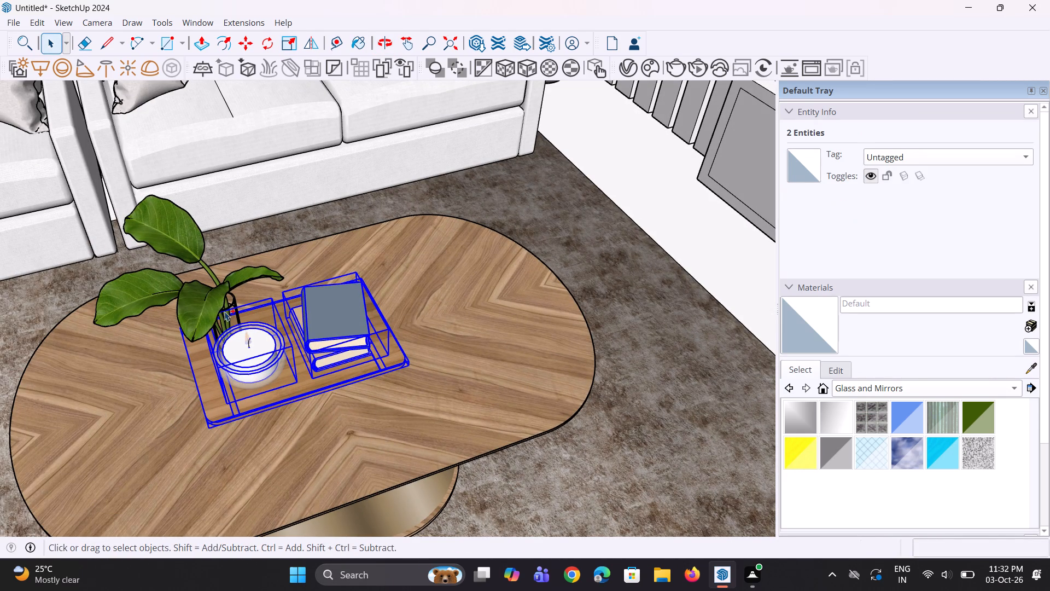
pyautogui.keyDown('ctrl'); pyautogui.click(223, 308); pyautogui.keyUp('ctrl')
pyautogui.rightClick(223, 308)
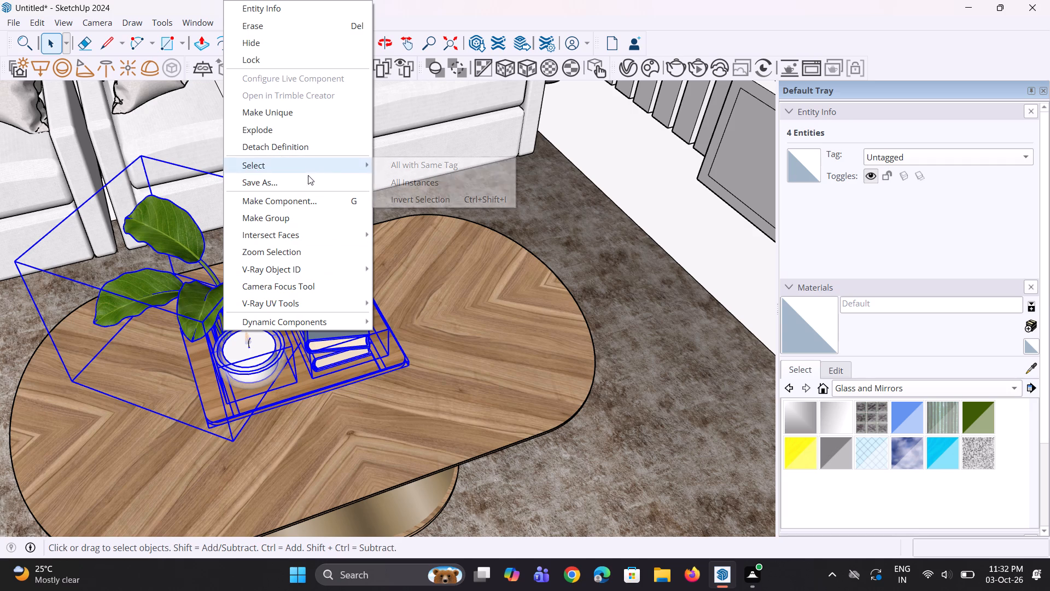
pyautogui.click(309, 214)
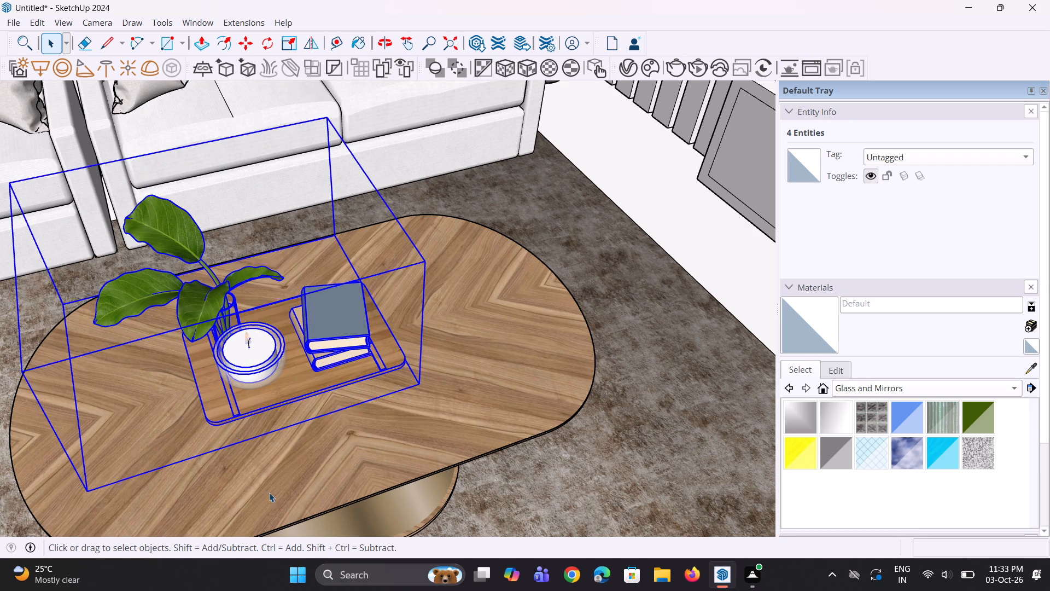
pyautogui.scroll(-9, 265, 497)
pyautogui.press('space')
pyautogui.click(440, 414)
# Examine the overall furniture and decor arrangement across the whole living room.
pyautogui.scroll(-6, 348, 396)
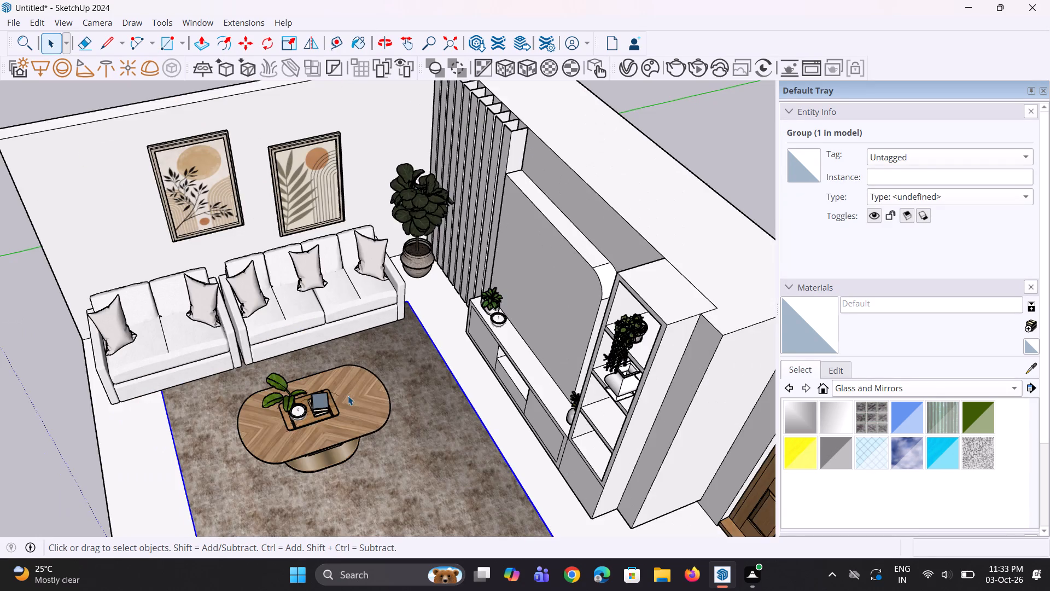
pyautogui.moveTo(259, 382); pyautogui.dragTo(387, 298, button='middle')
pyautogui.scroll(-2, 389, 305)
pyautogui.scroll(3, 387, 322)
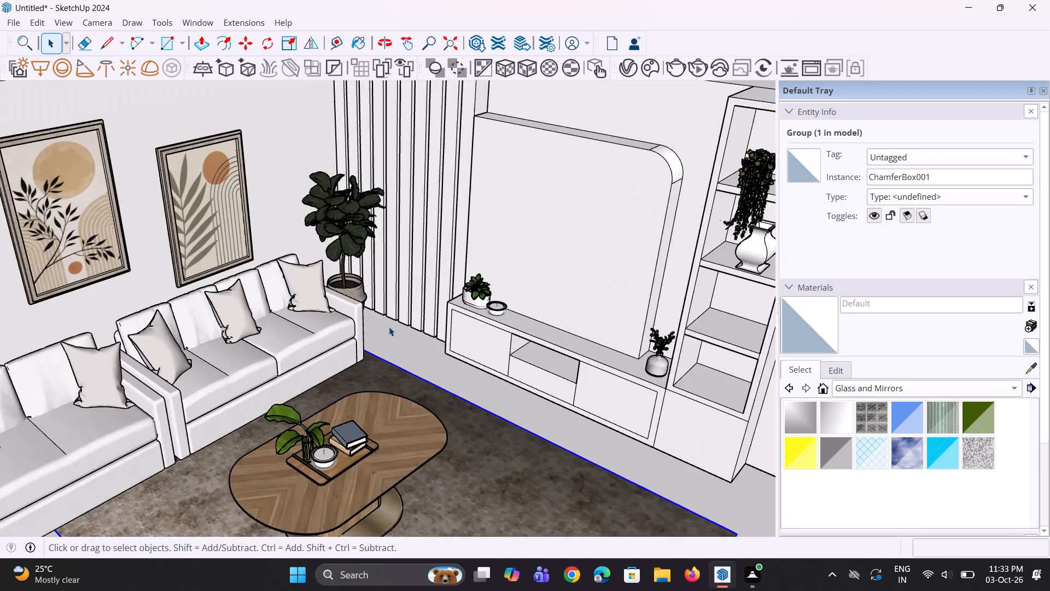
pyautogui.scroll(2, 389, 327)
pyautogui.scroll(-6, 393, 330)
pyautogui.moveTo(398, 338); pyautogui.dragTo(412, 343, button='middle')
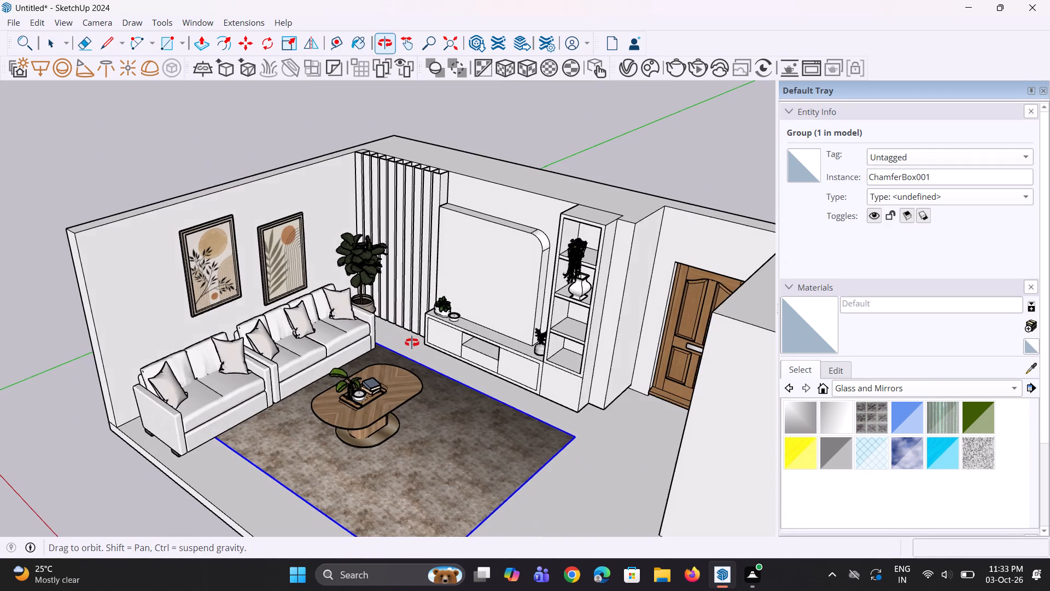
pyautogui.moveTo(412, 343); pyautogui.dragTo(442, 339, button='middle')
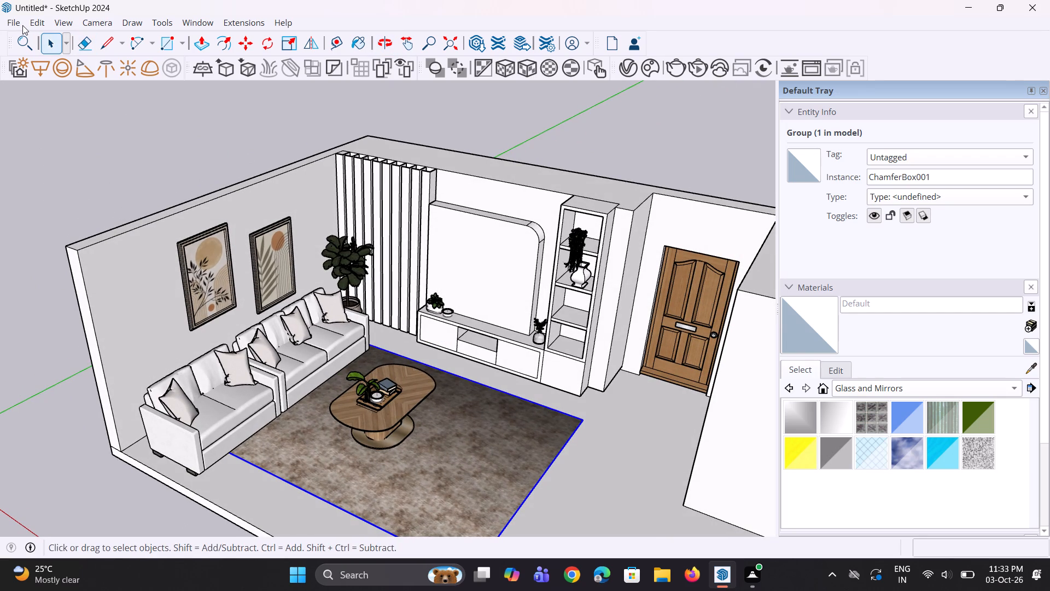
# Import the 60974+Wall+Clock+Clip+107cm model and place it on the blank white wall beyond the wooden door.
pyautogui.click(22, 25)
pyautogui.click(11, 21)
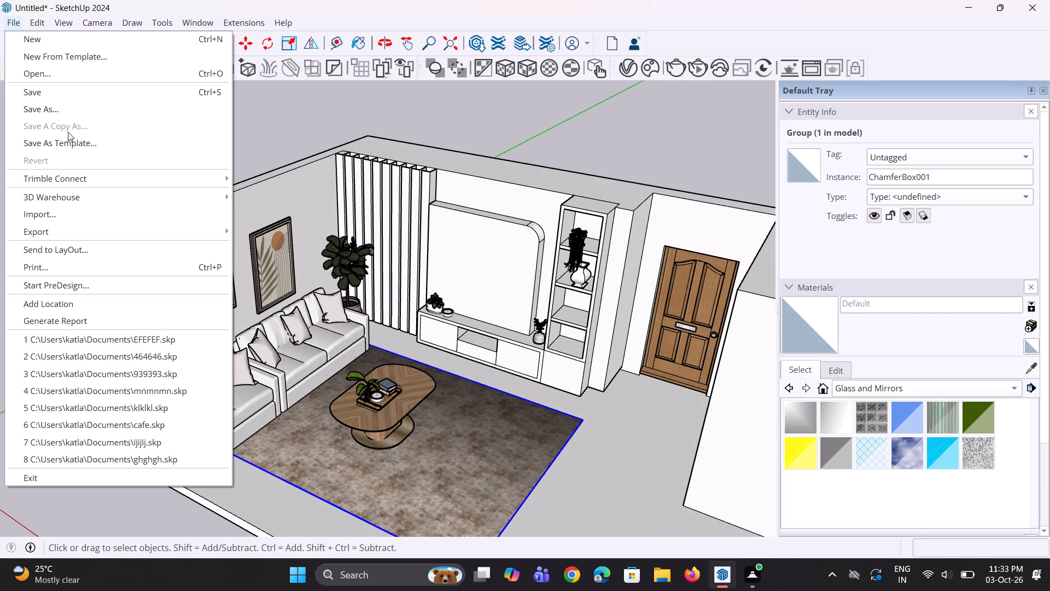
pyautogui.click(96, 218)
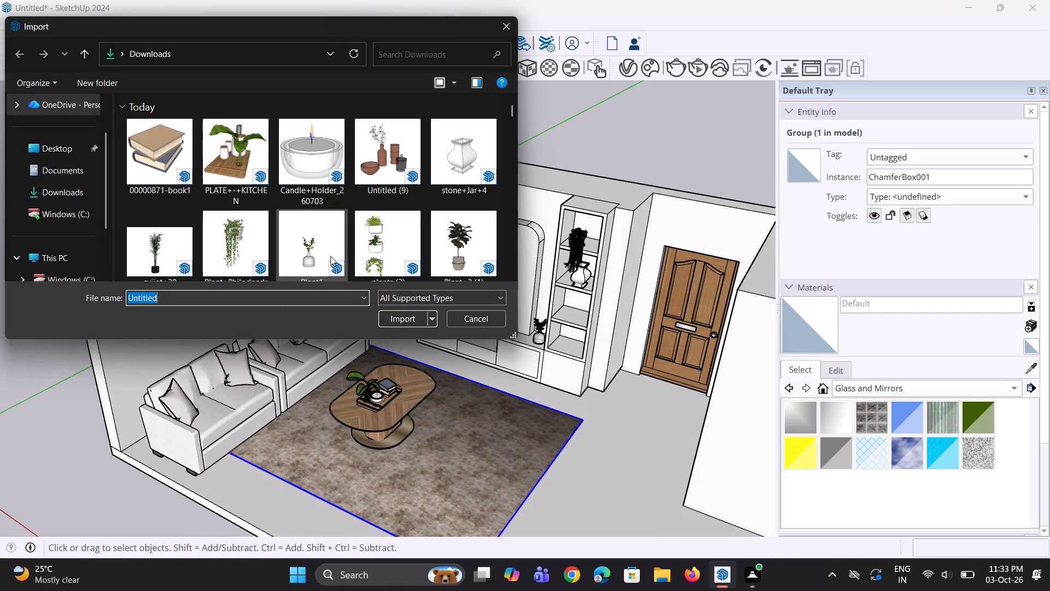
pyautogui.scroll(-2, 414, 237)
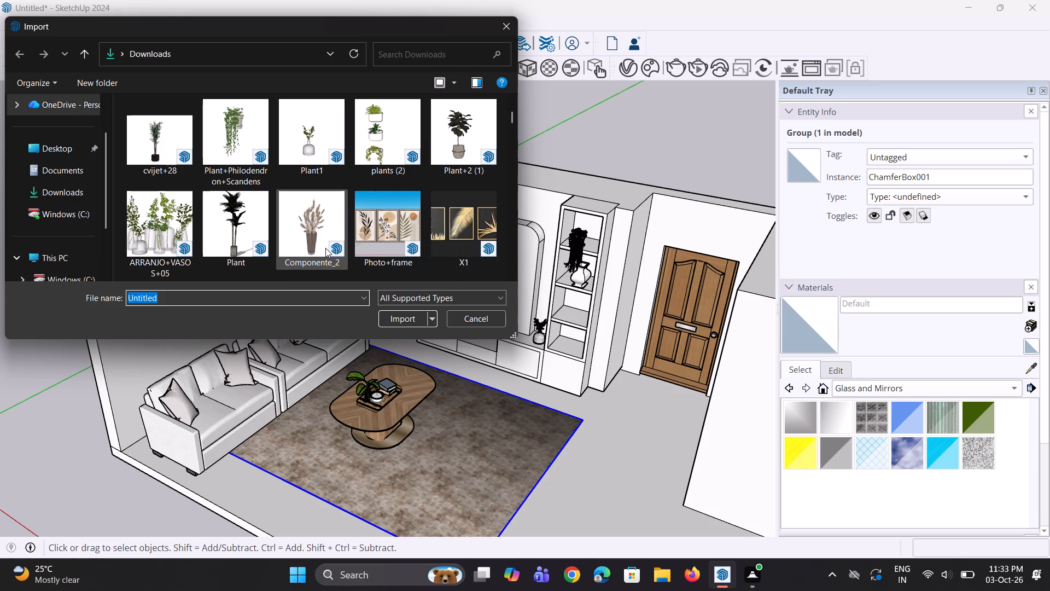
pyautogui.scroll(-1, 337, 252)
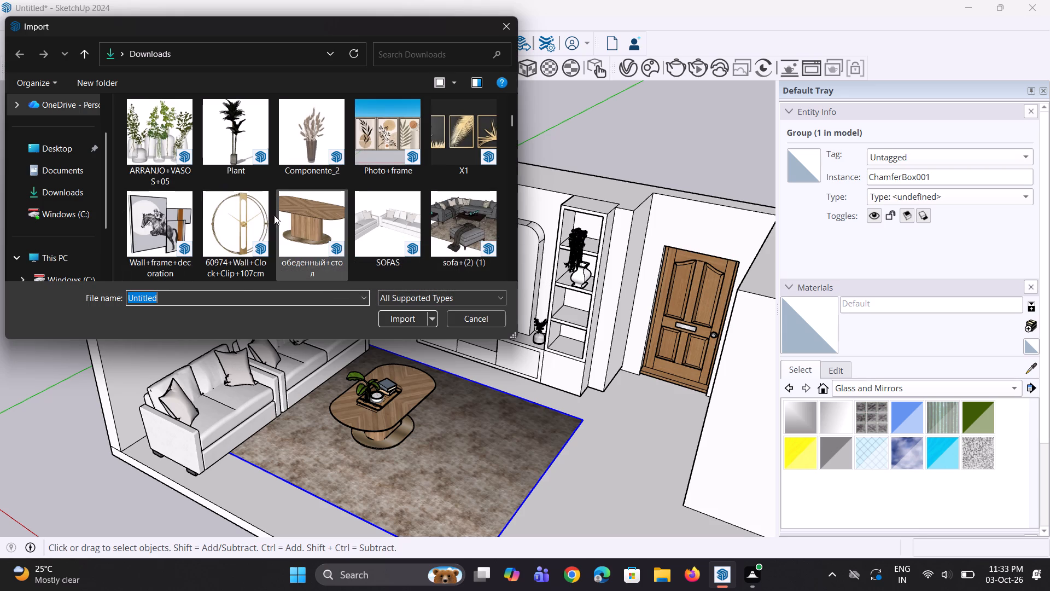
pyautogui.click(255, 232)
pyautogui.click(395, 318)
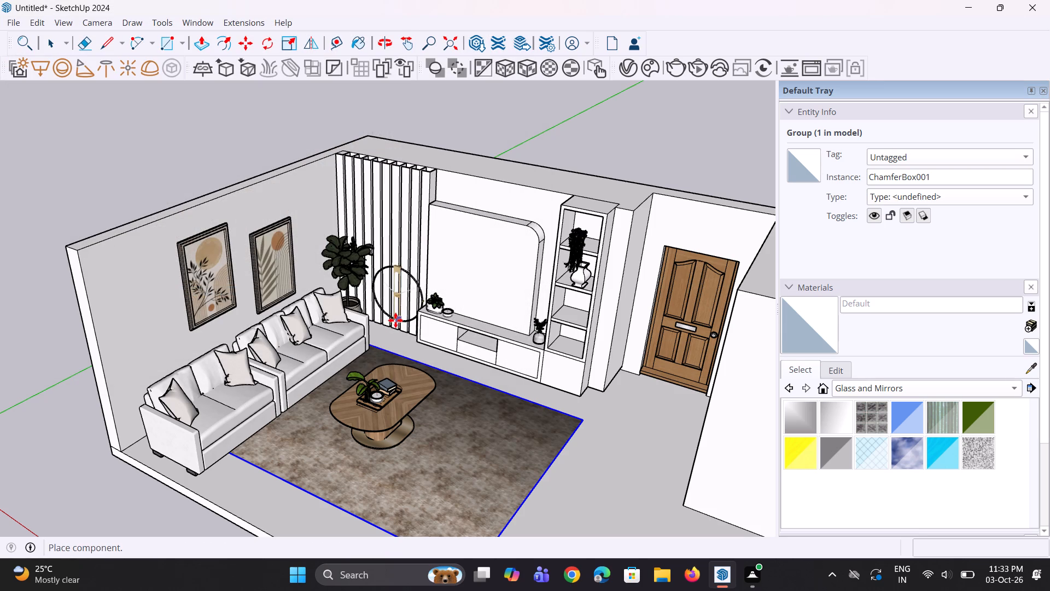
pyautogui.scroll(-3, 372, 373)
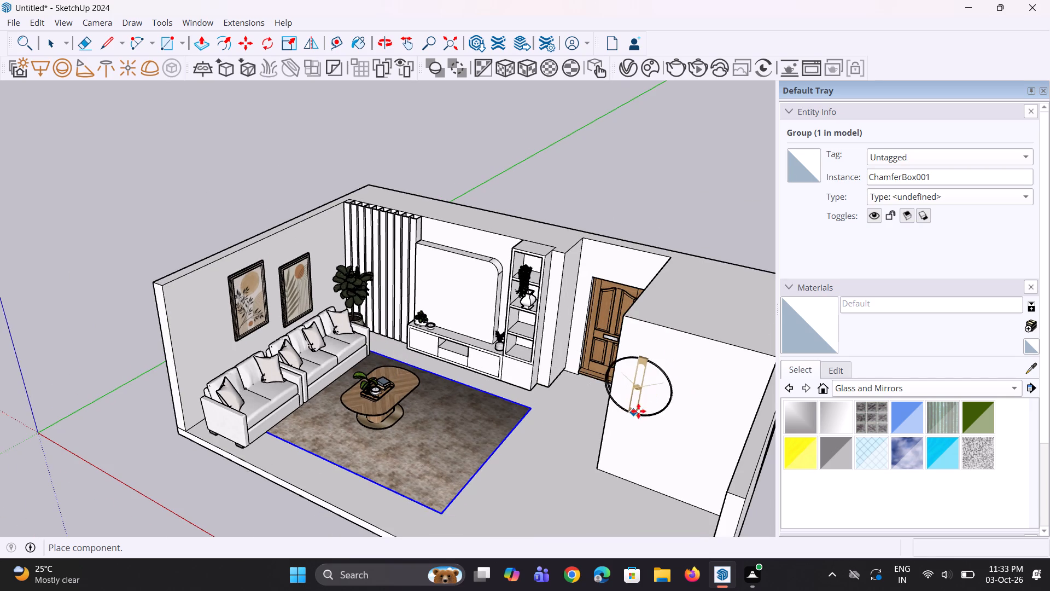
pyautogui.click(647, 406)
pyautogui.moveTo(636, 422); pyautogui.dragTo(802, 364, button='middle')
pyautogui.scroll(-1, 636, 422)
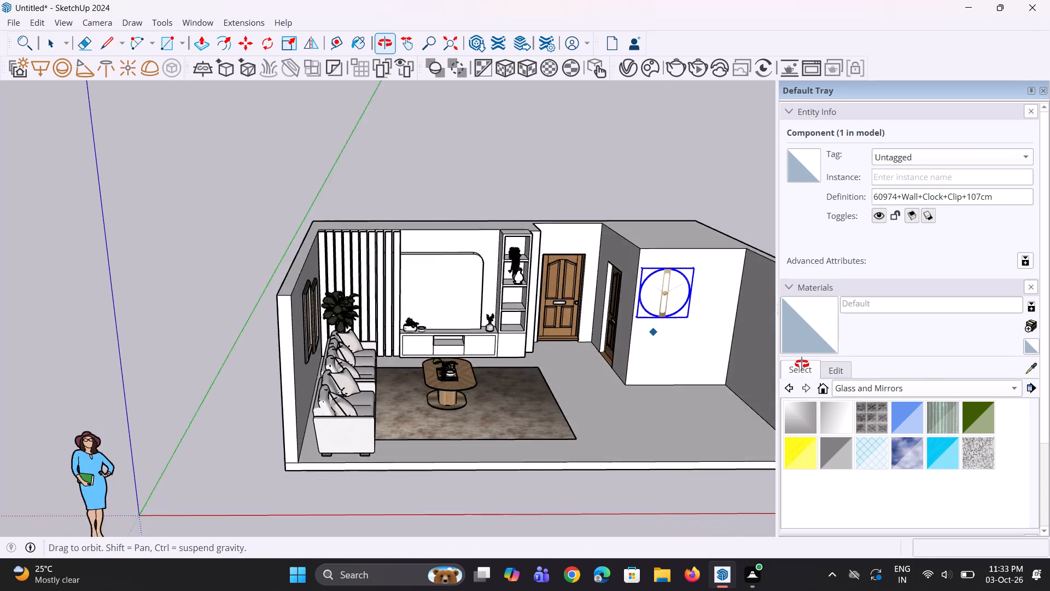
pyautogui.moveTo(802, 364); pyautogui.dragTo(704, 385, button='middle')
pyautogui.press('space')
pyautogui.press('space')
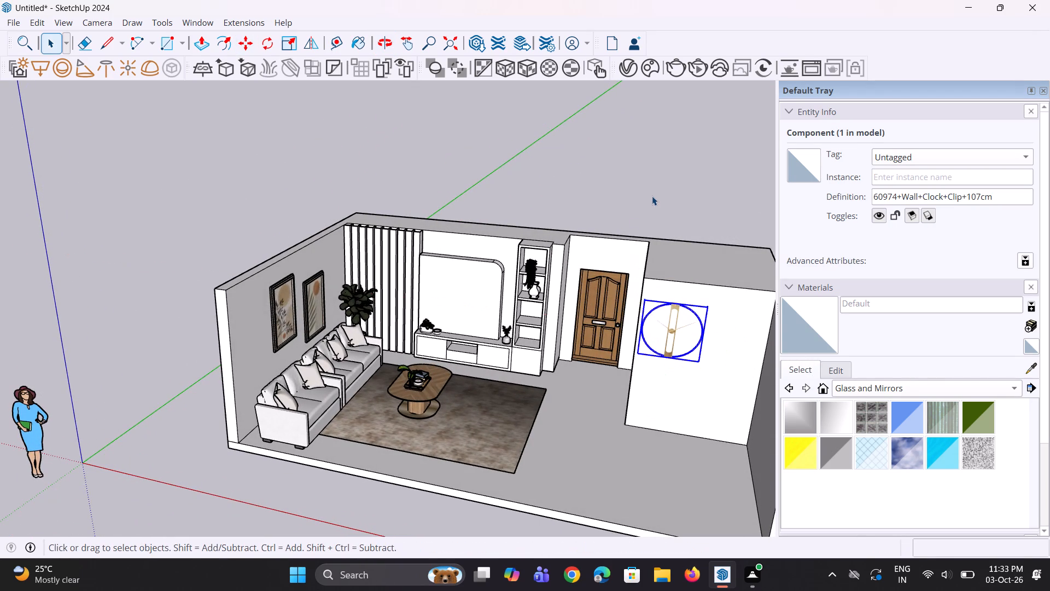
pyautogui.click(652, 196)
pyautogui.scroll(1, 645, 408)
pyautogui.moveTo(650, 408); pyautogui.dragTo(650, 400, button='middle')
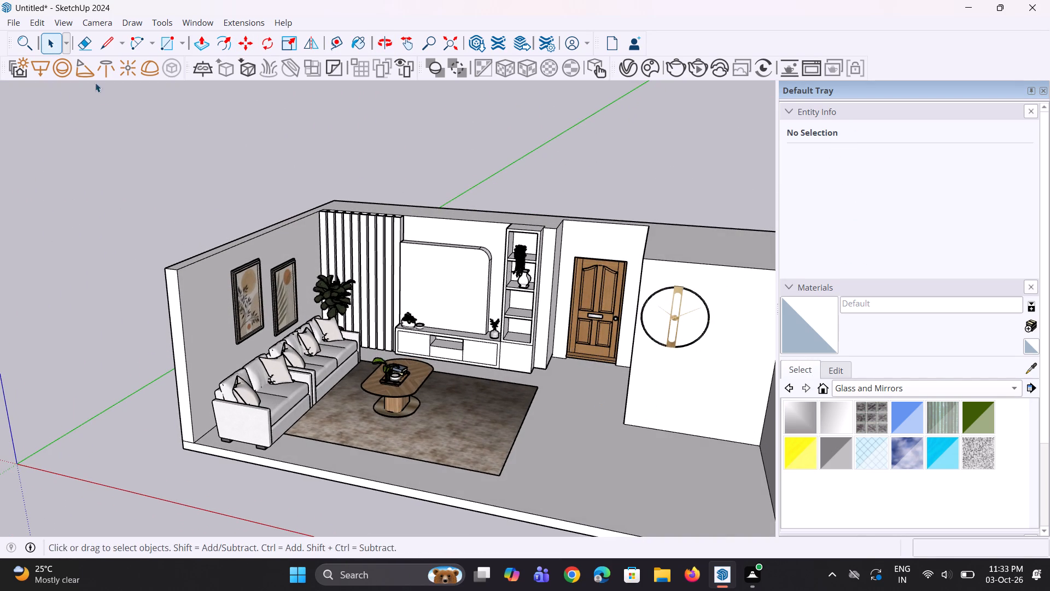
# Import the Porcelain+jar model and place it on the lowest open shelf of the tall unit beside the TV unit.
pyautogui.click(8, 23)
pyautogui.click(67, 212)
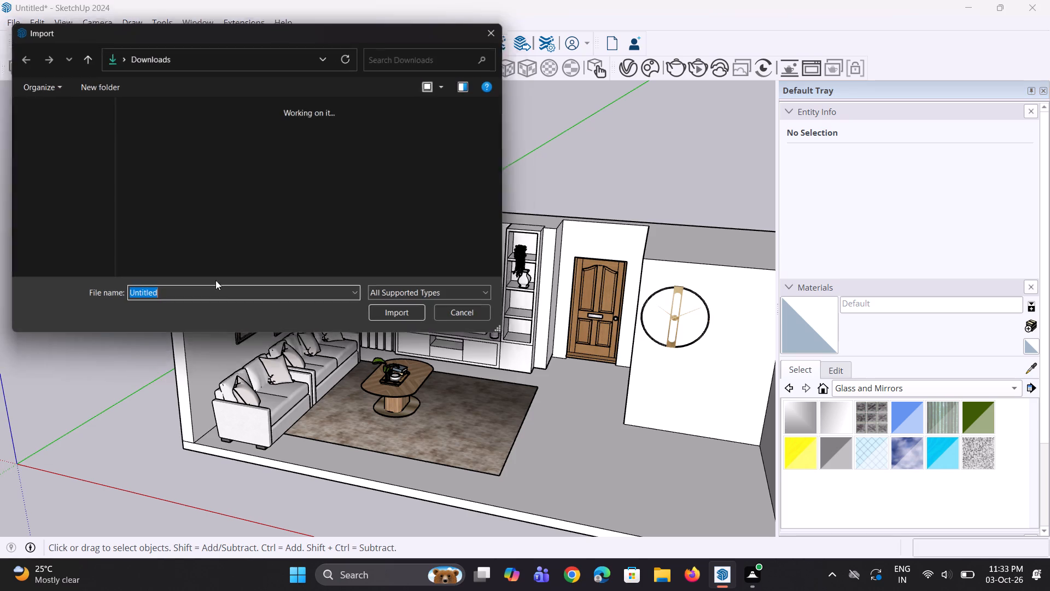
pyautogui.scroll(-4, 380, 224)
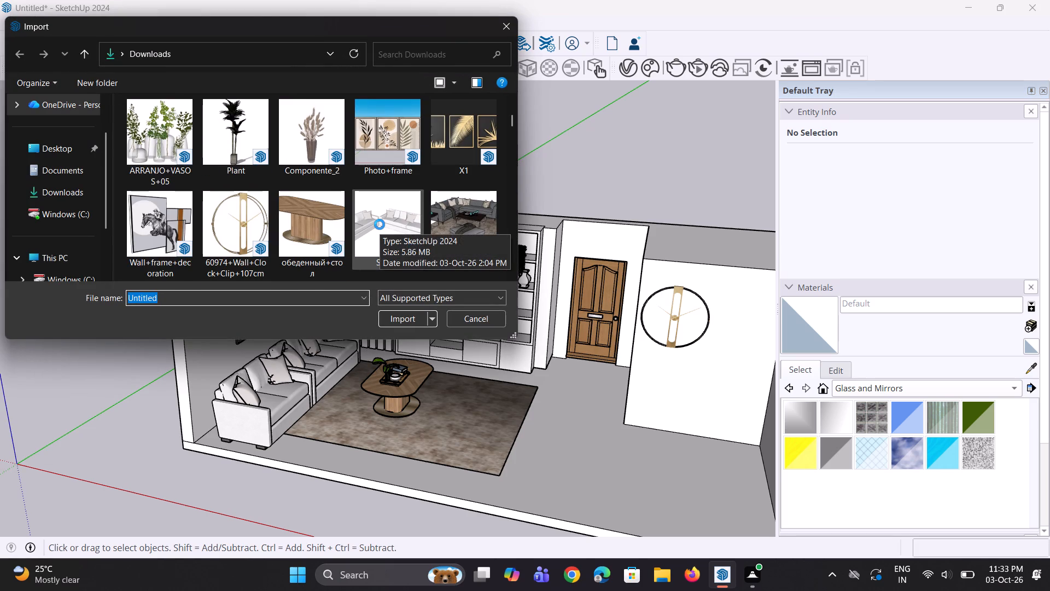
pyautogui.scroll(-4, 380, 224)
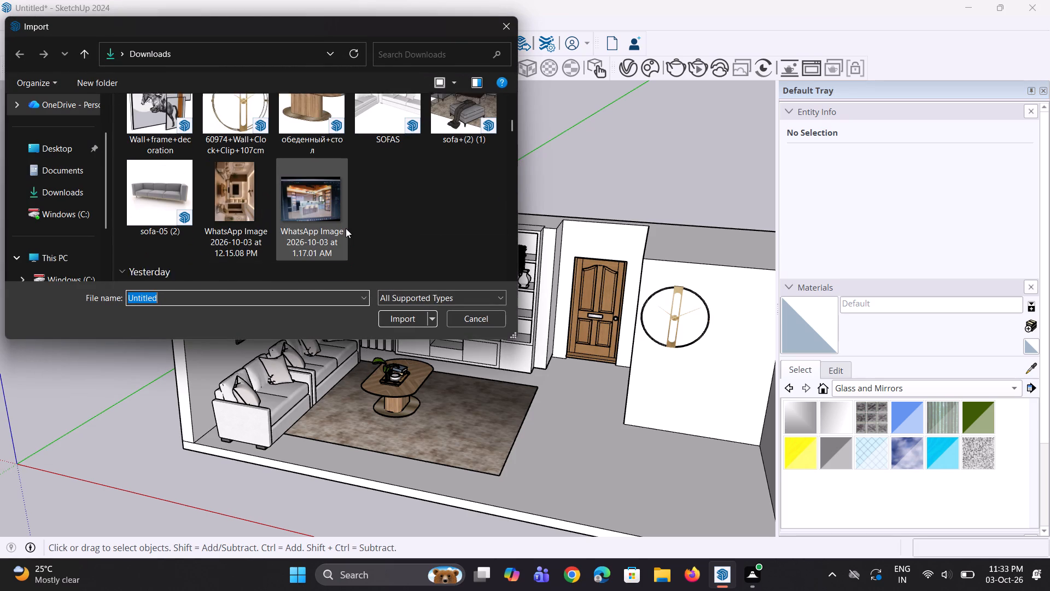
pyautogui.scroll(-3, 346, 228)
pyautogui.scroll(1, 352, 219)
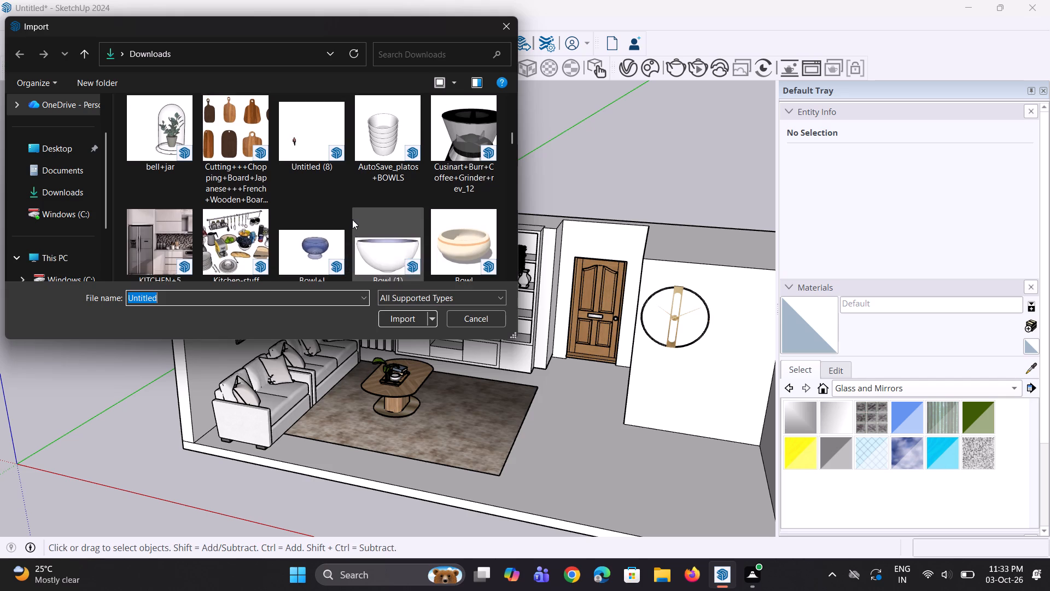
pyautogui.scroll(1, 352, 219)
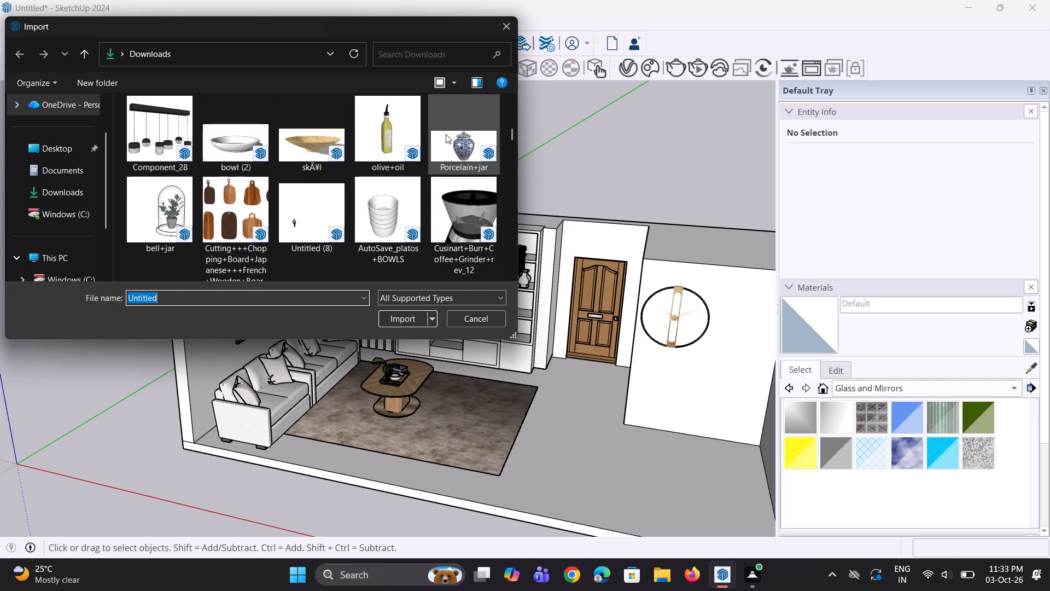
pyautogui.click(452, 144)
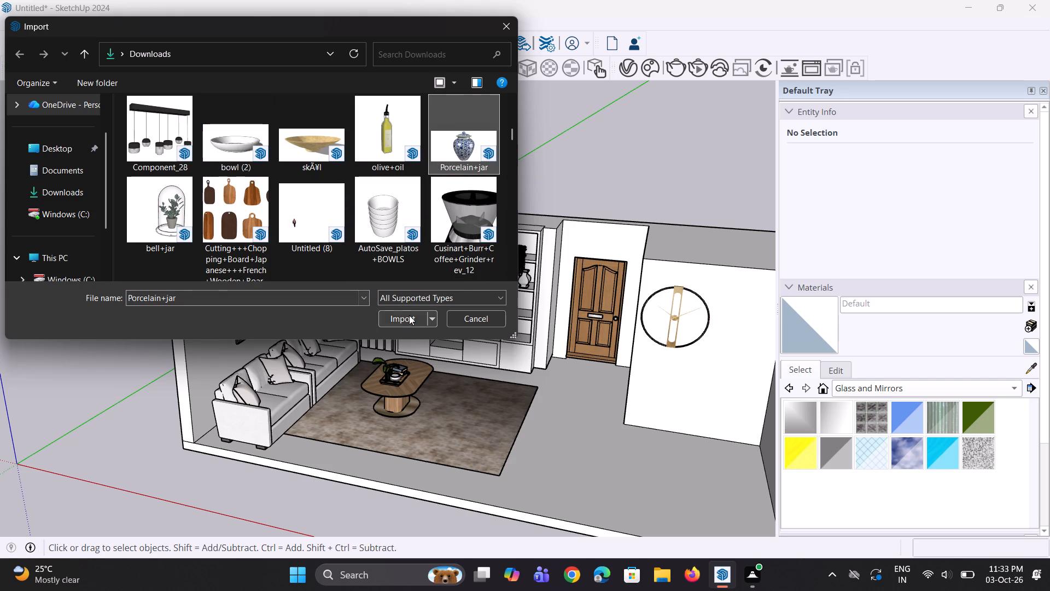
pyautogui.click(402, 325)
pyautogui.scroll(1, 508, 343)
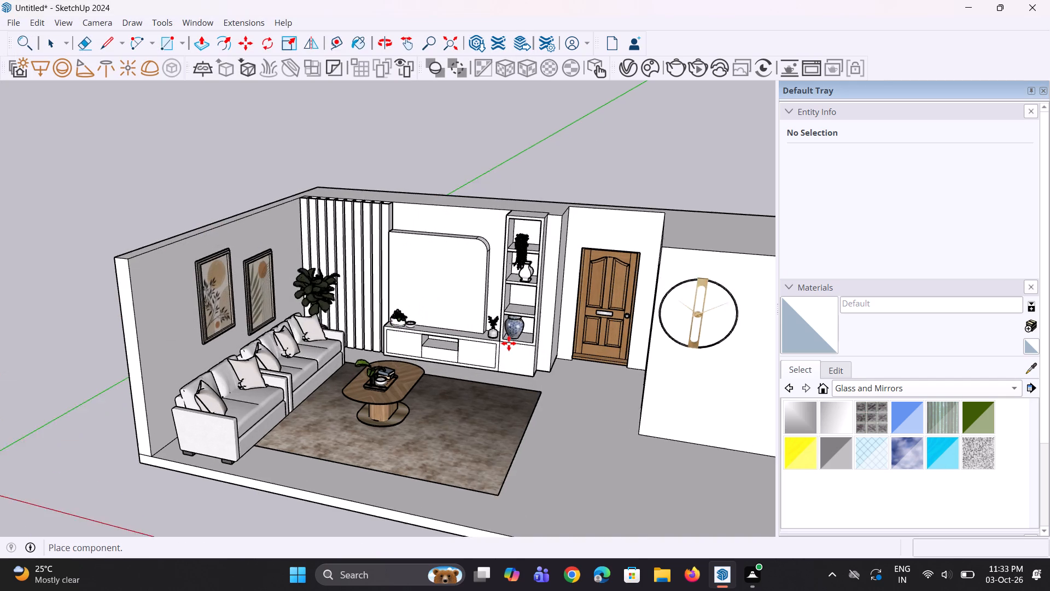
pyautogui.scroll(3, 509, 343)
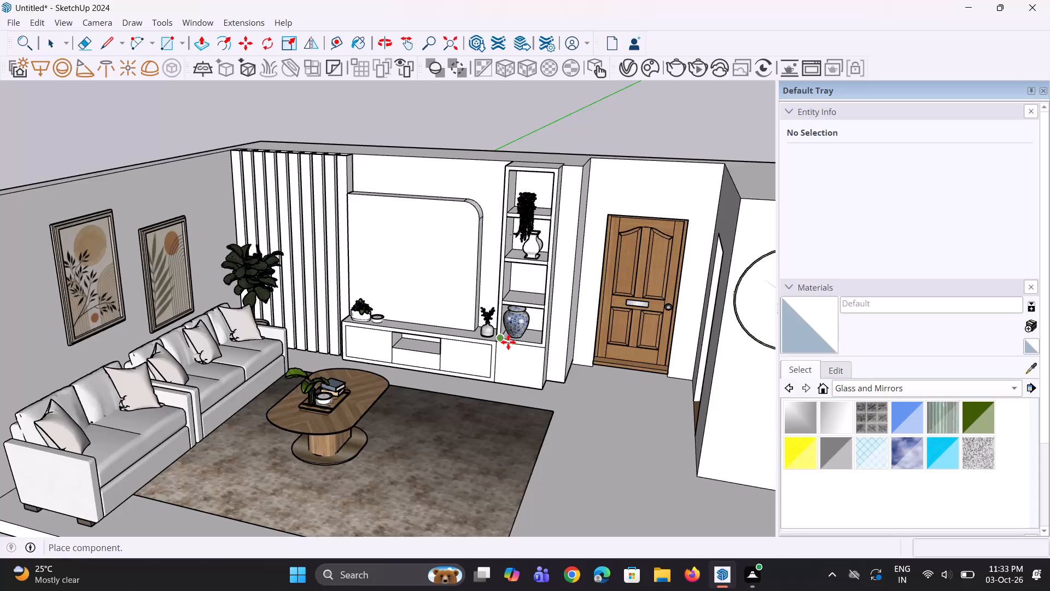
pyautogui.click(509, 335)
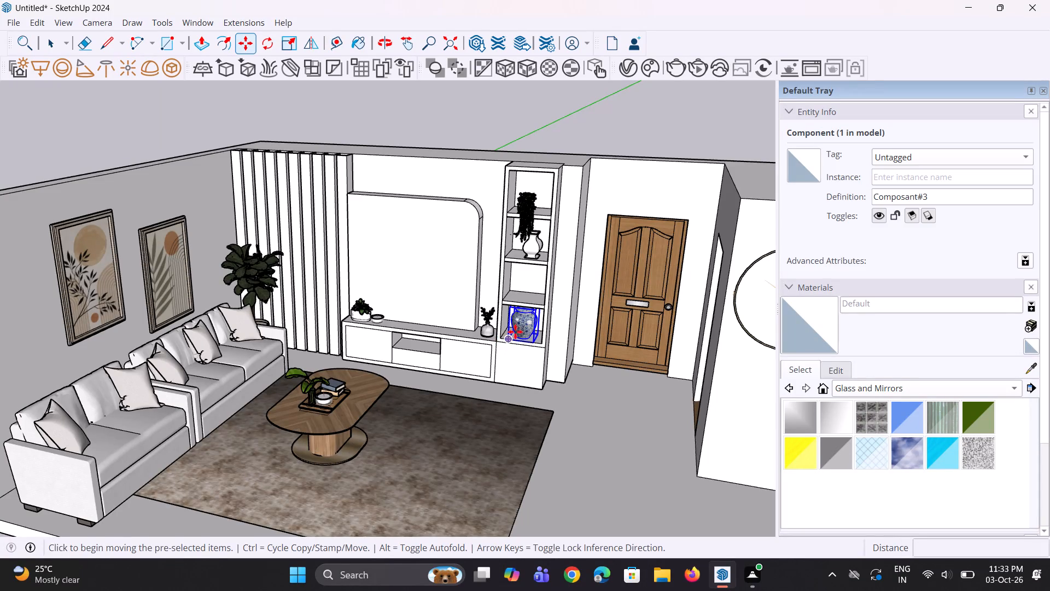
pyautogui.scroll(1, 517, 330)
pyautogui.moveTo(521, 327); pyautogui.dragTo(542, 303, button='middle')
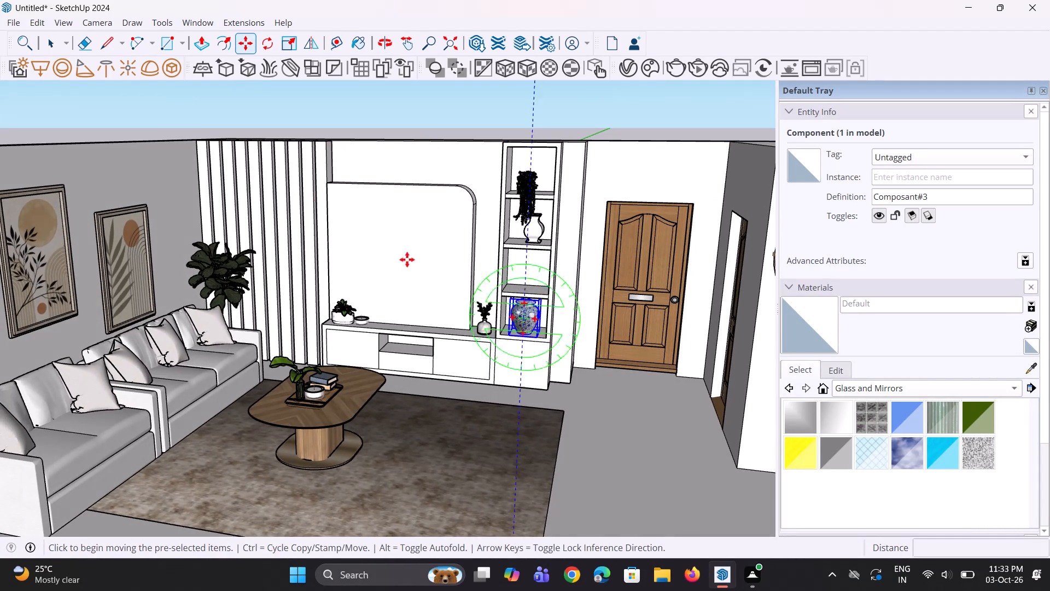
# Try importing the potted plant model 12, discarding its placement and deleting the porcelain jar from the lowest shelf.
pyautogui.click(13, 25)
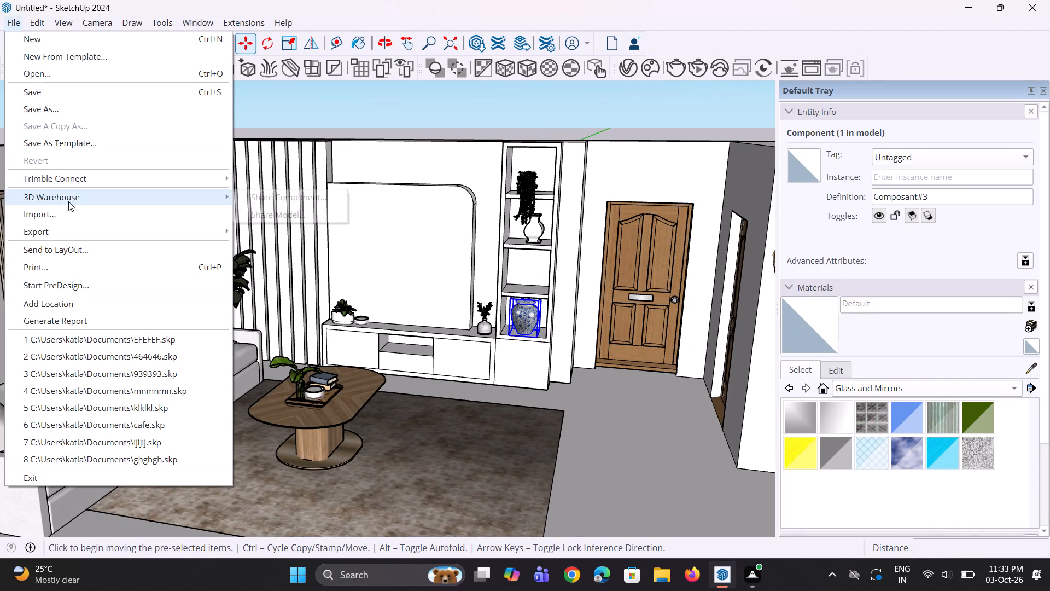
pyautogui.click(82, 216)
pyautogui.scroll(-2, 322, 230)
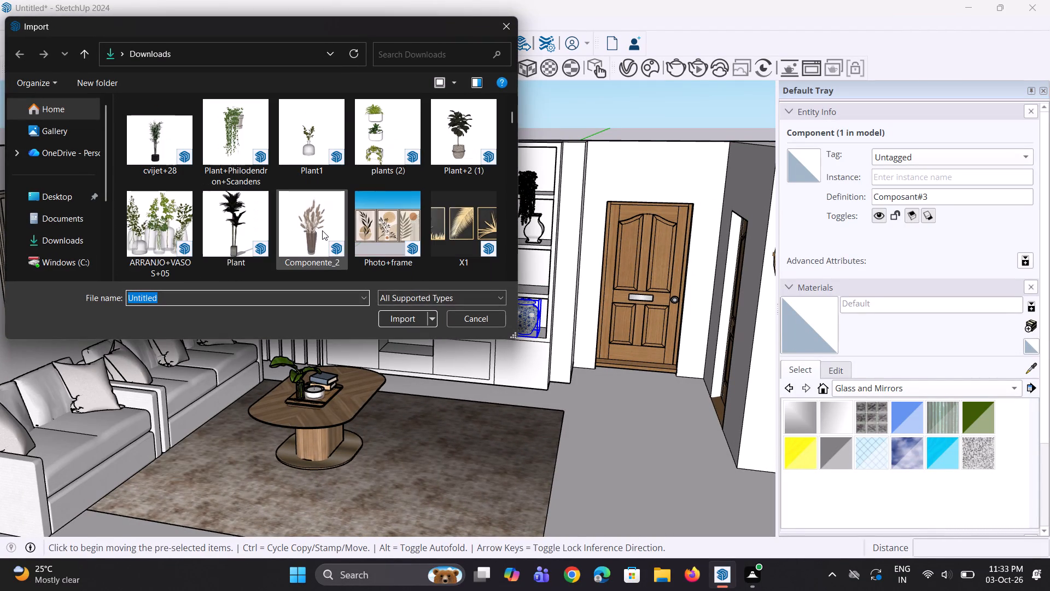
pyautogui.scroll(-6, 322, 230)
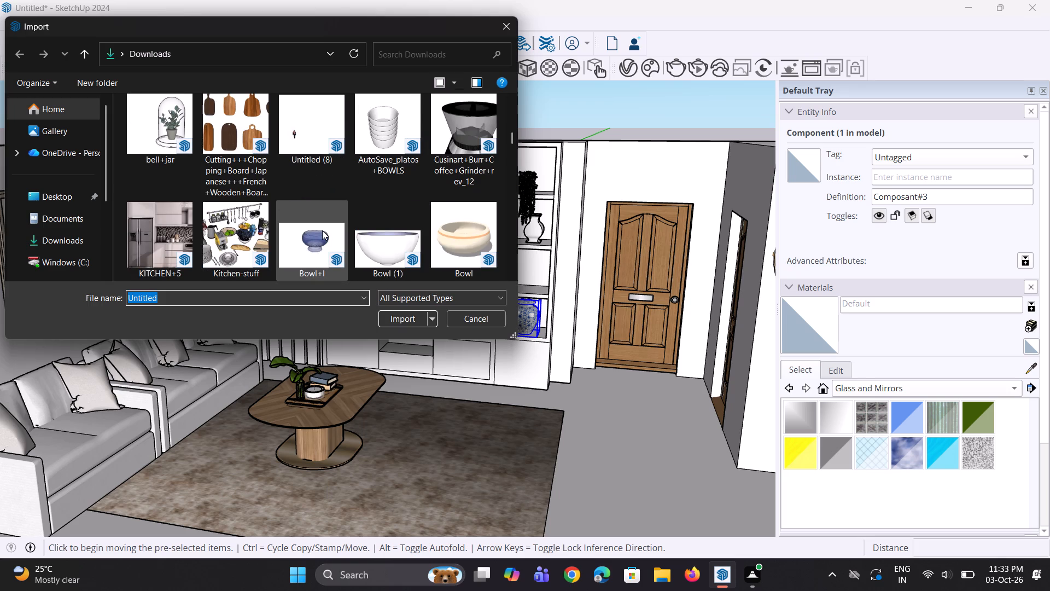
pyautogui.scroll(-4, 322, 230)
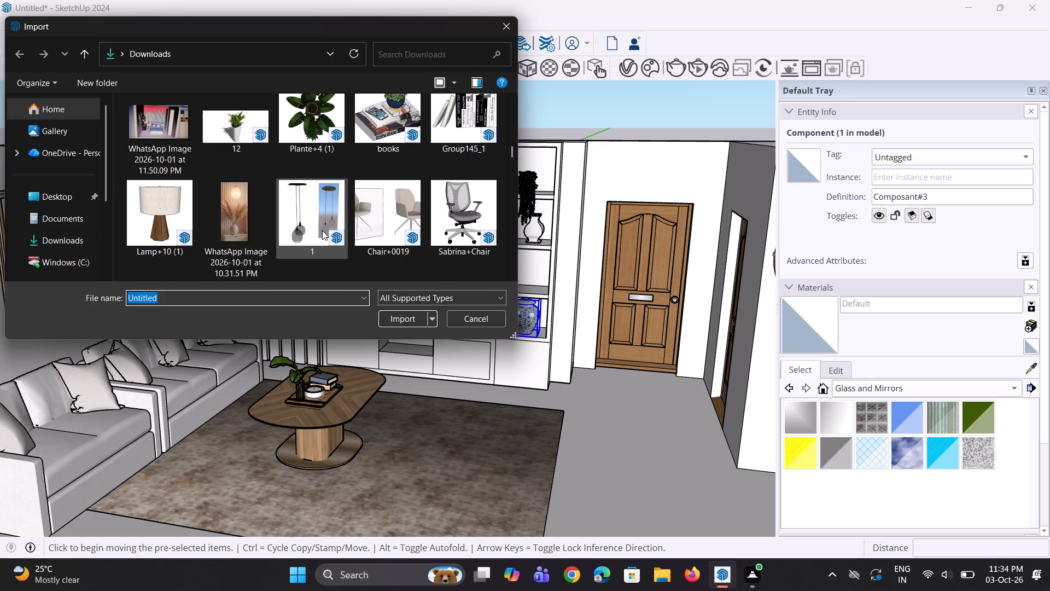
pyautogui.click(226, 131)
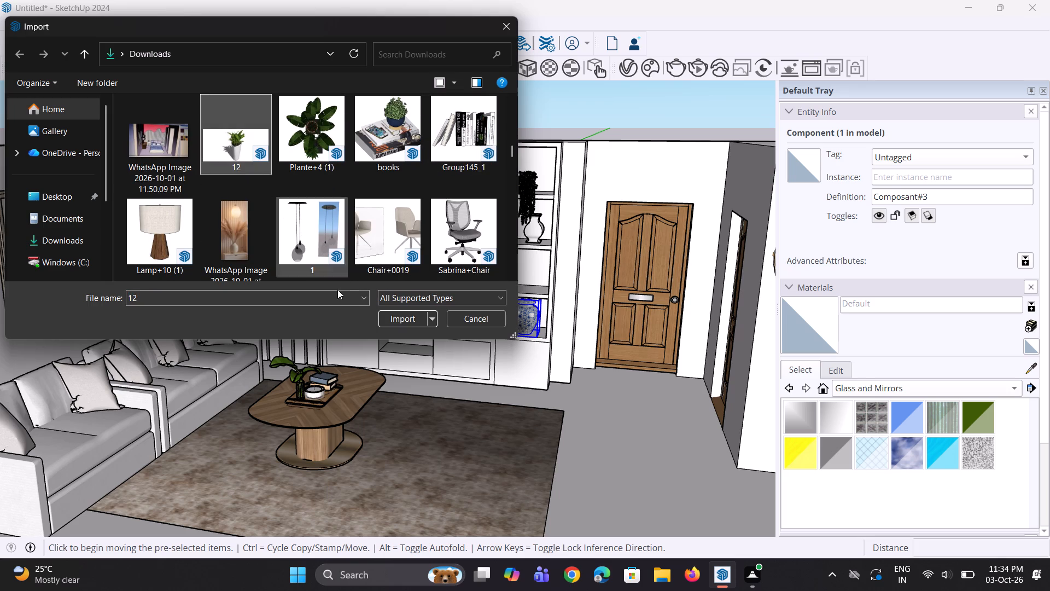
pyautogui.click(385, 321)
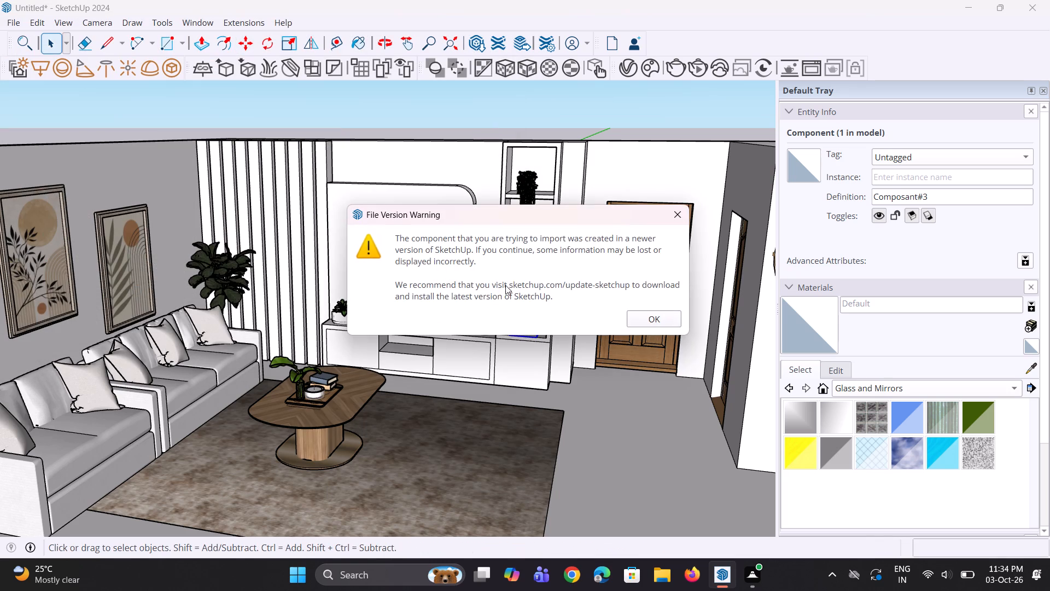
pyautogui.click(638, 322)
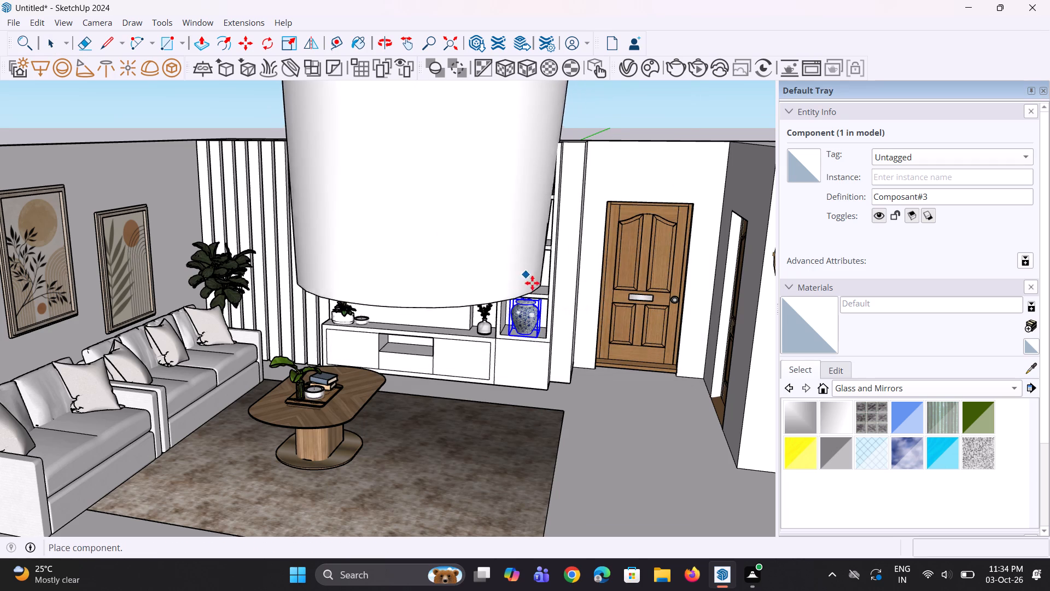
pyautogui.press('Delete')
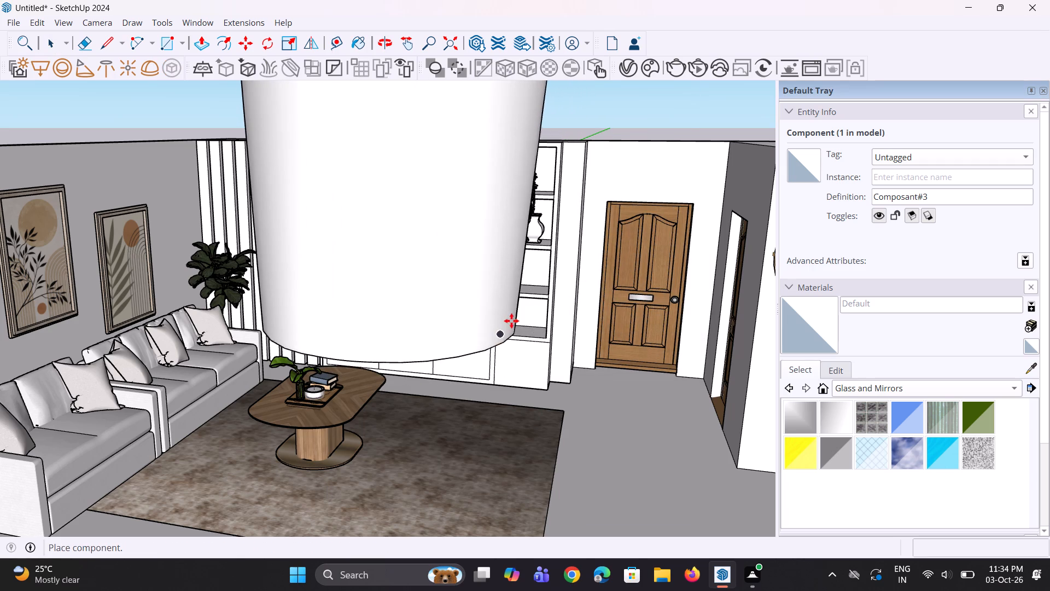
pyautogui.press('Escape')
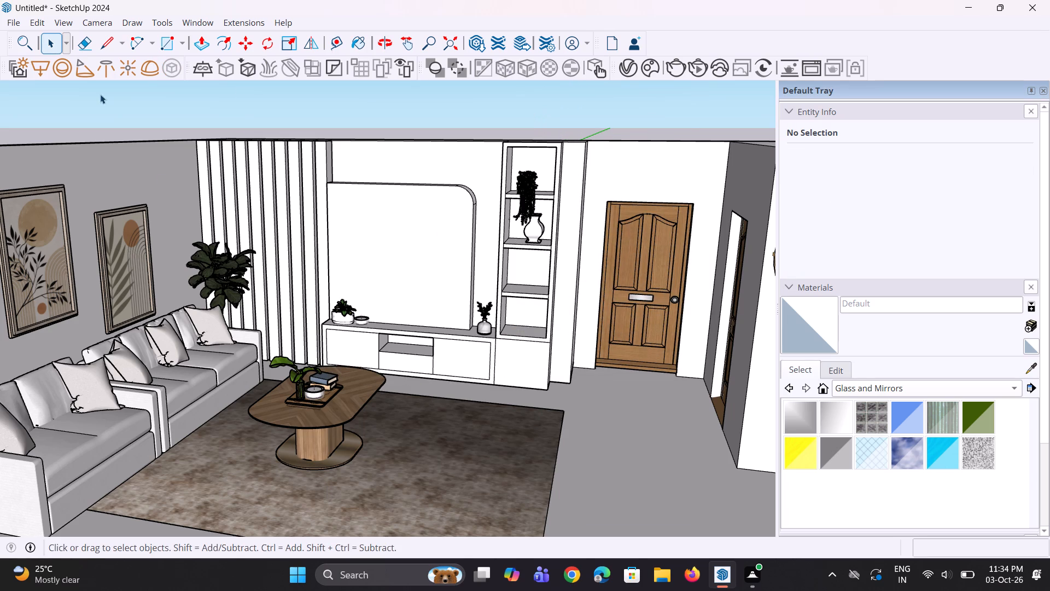
# Import another decor model into the living room.
pyautogui.click(21, 25)
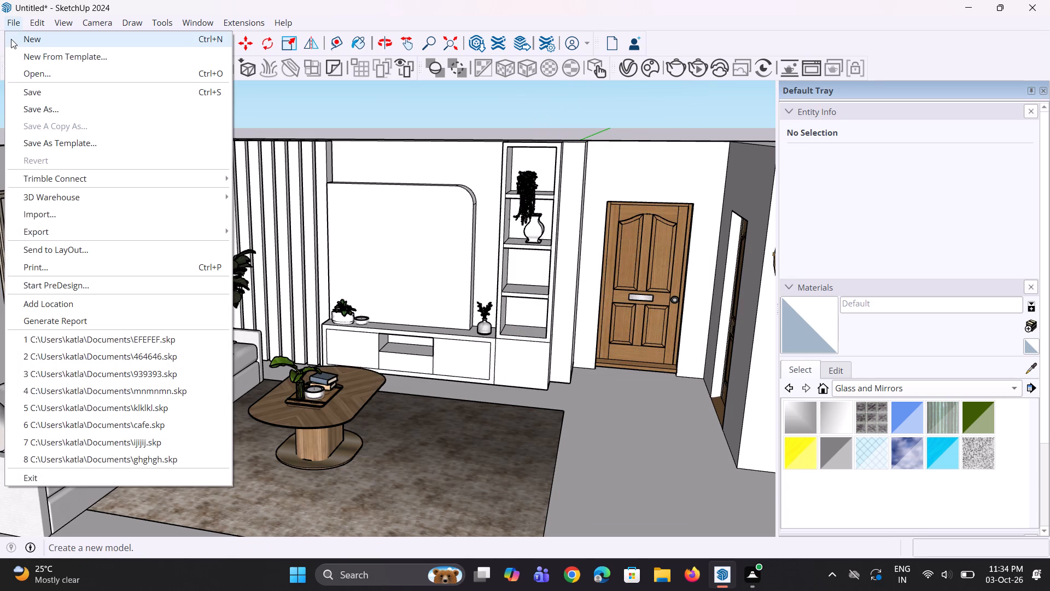
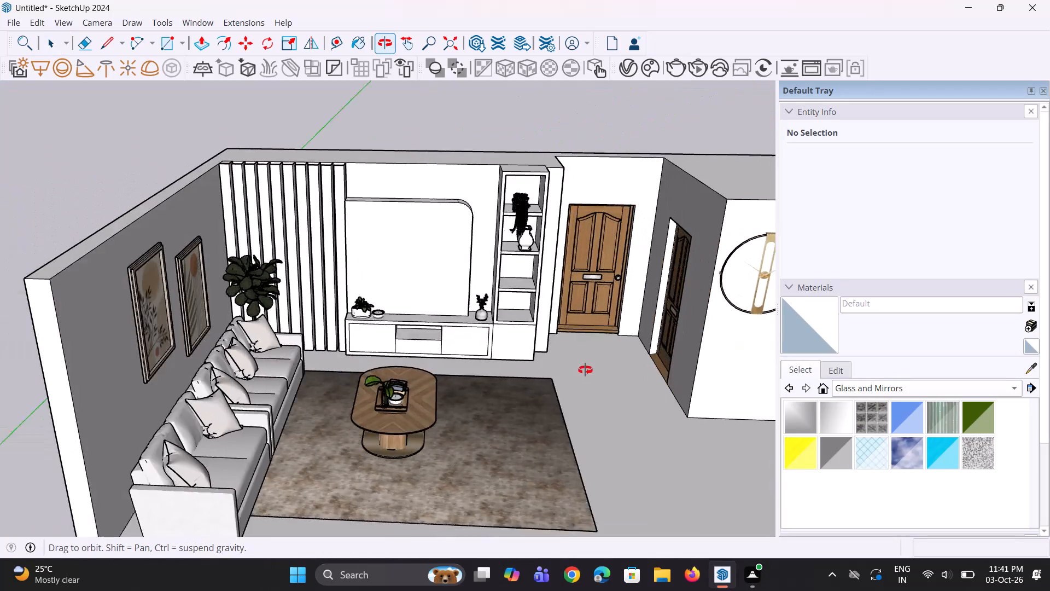
# Nudge the round wall clock slightly lower on the blank white wall beyond the doors.
pyautogui.scroll(1, 553, 352)
pyautogui.scroll(-4, 511, 356)
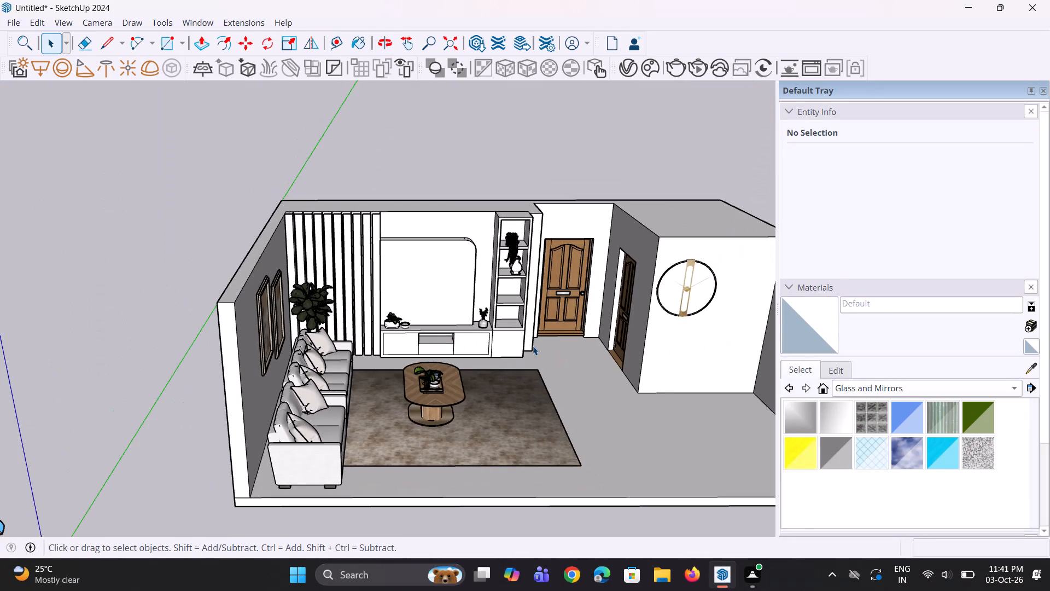
pyautogui.moveTo(616, 314); pyautogui.dragTo(576, 293, button='middle')
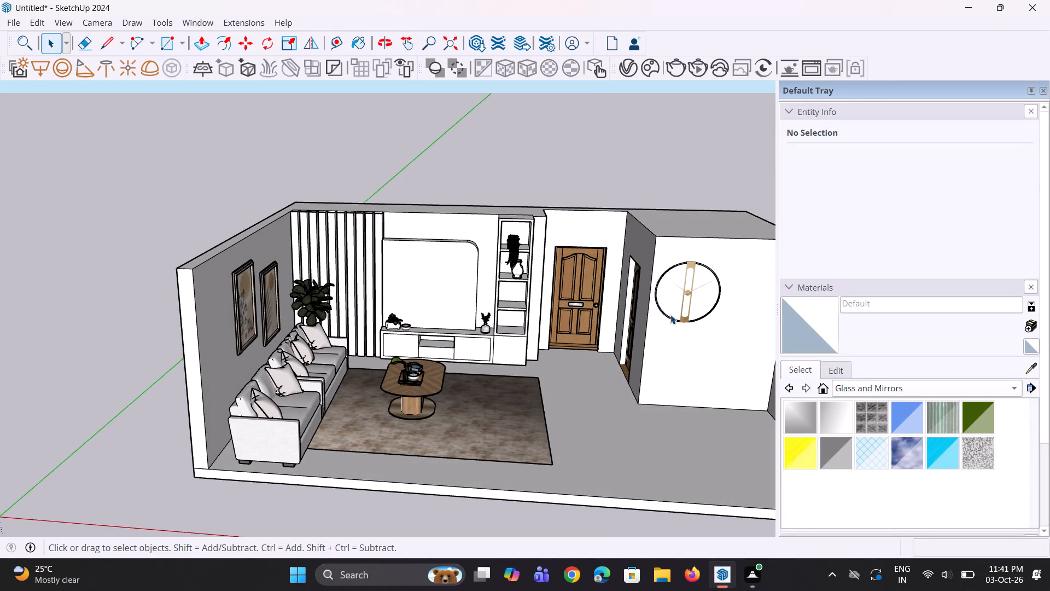
pyautogui.click(670, 315)
pyautogui.scroll(2, 689, 299)
pyautogui.click(684, 316)
pyautogui.click(686, 325)
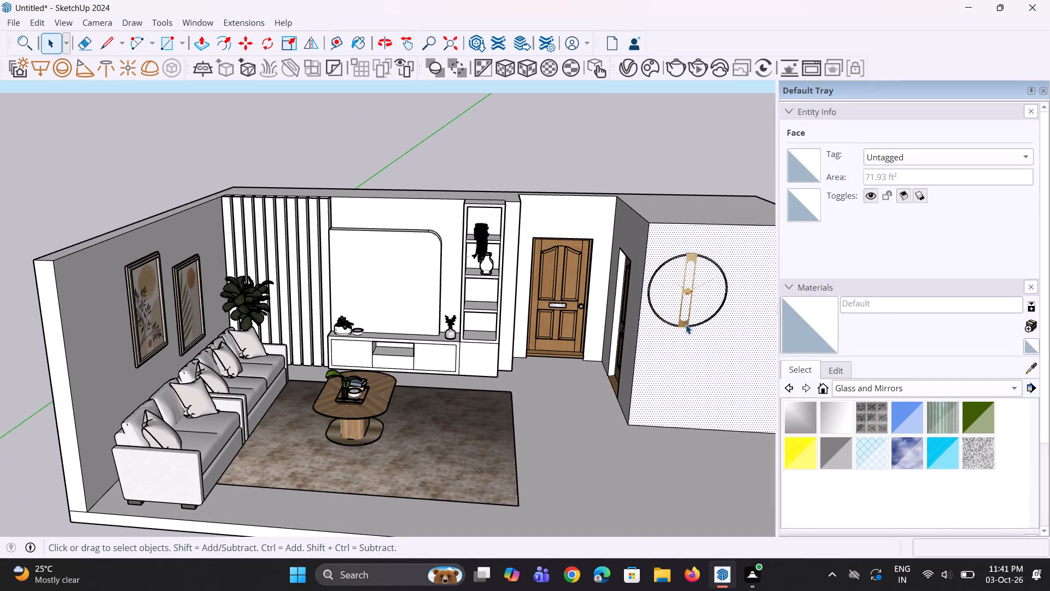
pyautogui.scroll(2, 686, 323)
pyautogui.press('m')
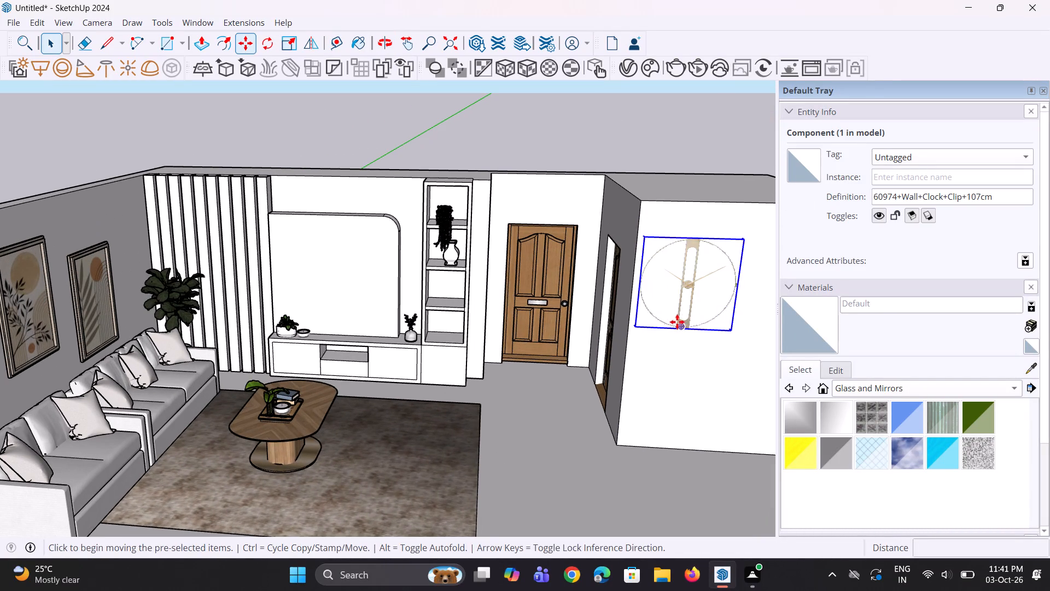
pyautogui.moveTo(680, 321); pyautogui.dragTo(724, 332, button='middle')
pyautogui.click(696, 305)
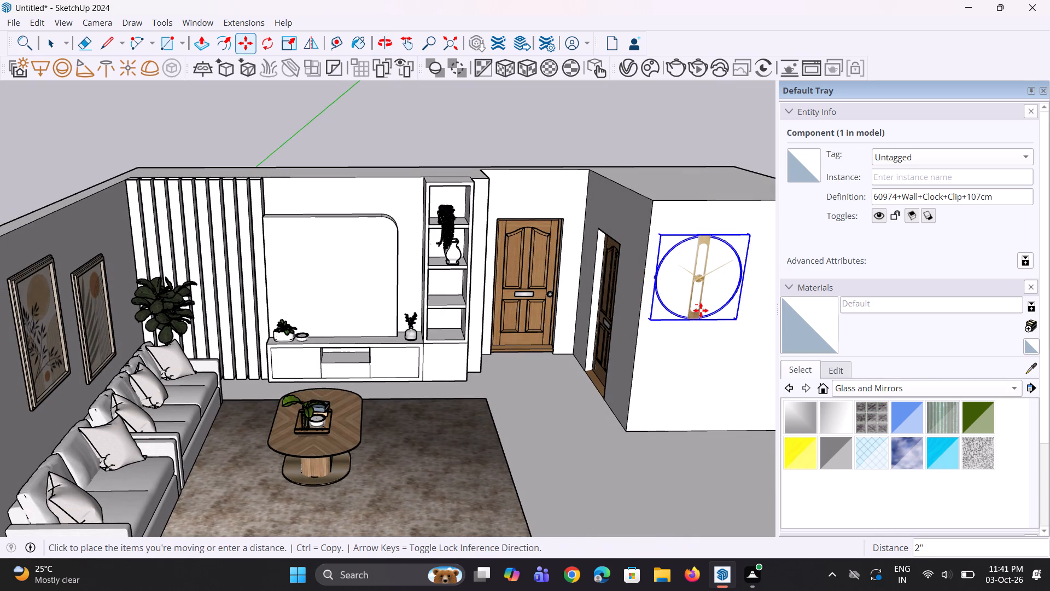
pyautogui.click(702, 316)
# Scale the wall clock down uniformly from its upper corner to a factor of about 0.91.
pyautogui.moveTo(645, 330); pyautogui.dragTo(740, 344, button='middle')
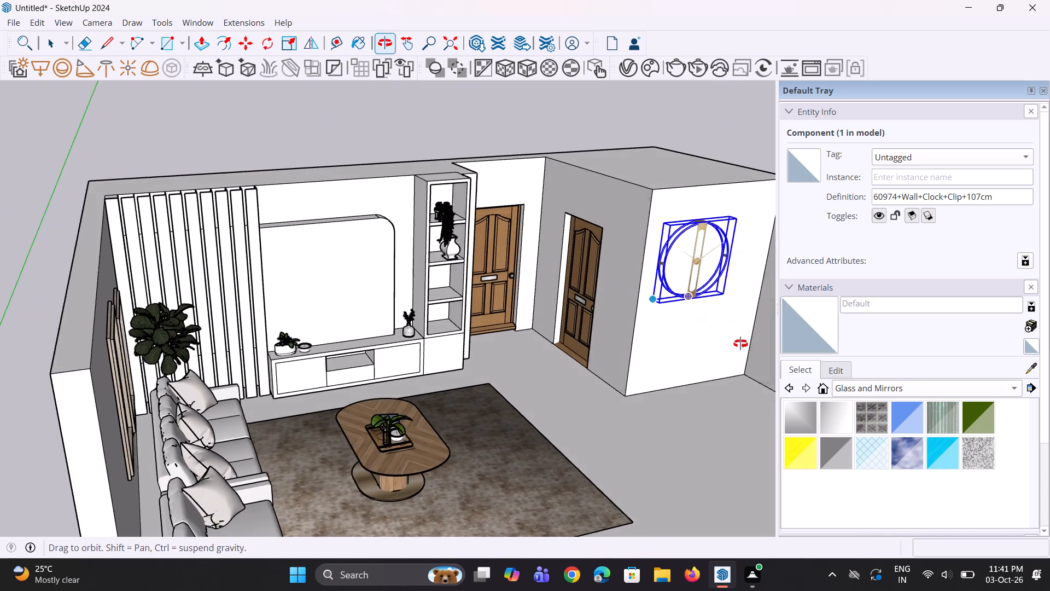
pyautogui.moveTo(740, 344); pyautogui.dragTo(740, 343, button='middle')
pyautogui.scroll(2, 725, 336)
pyautogui.press('space')
pyautogui.press('space')
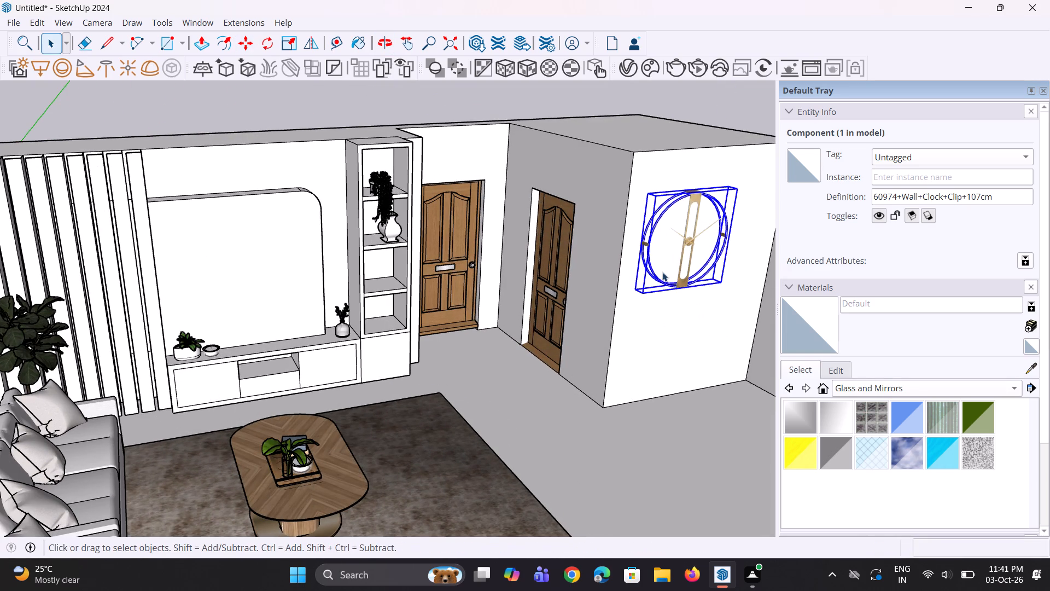
pyautogui.press('s')
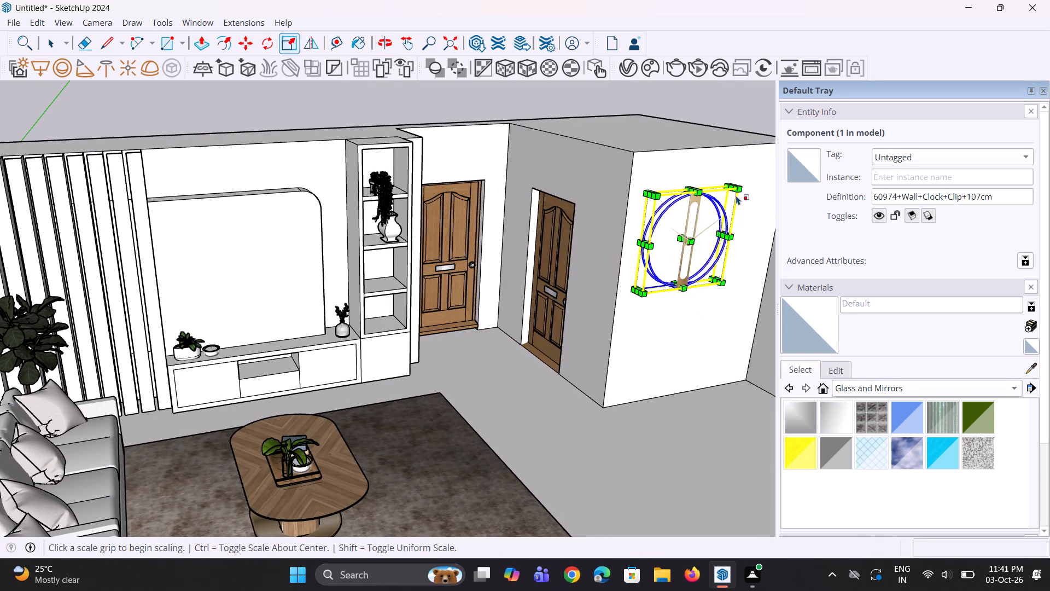
pyautogui.click(738, 193)
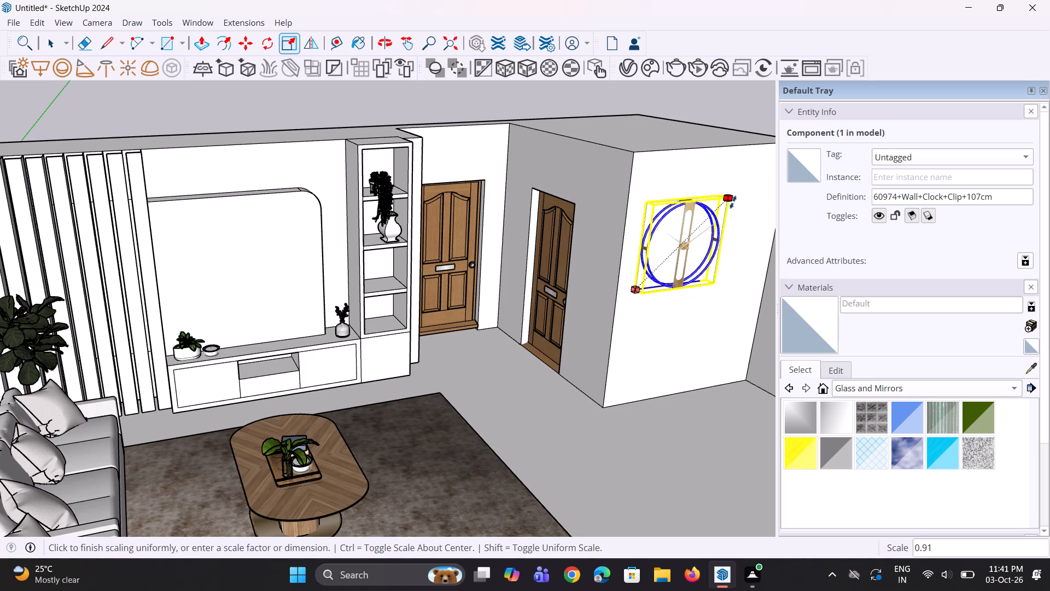
pyautogui.click(733, 202)
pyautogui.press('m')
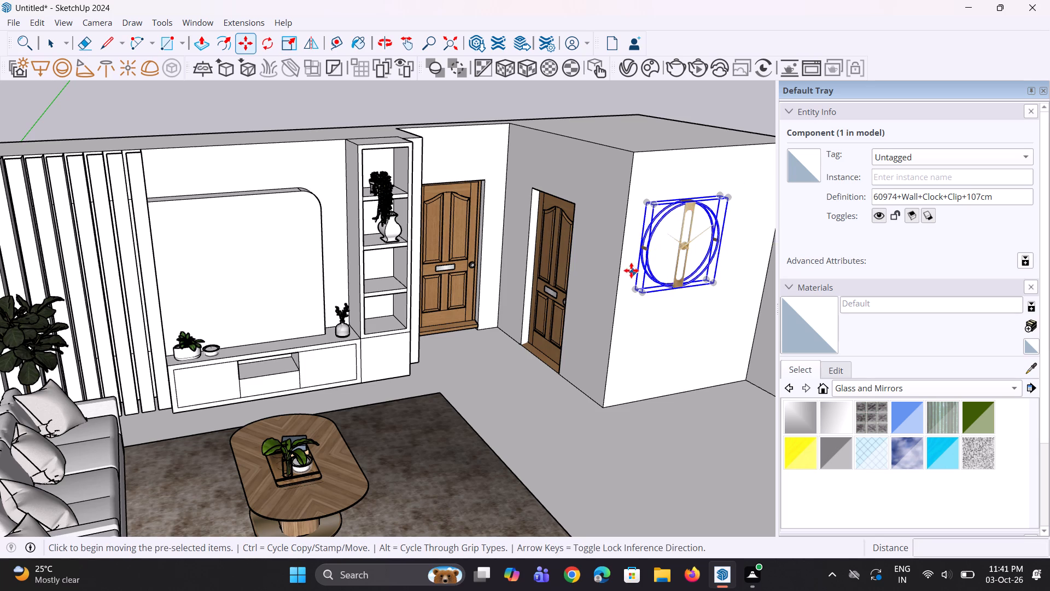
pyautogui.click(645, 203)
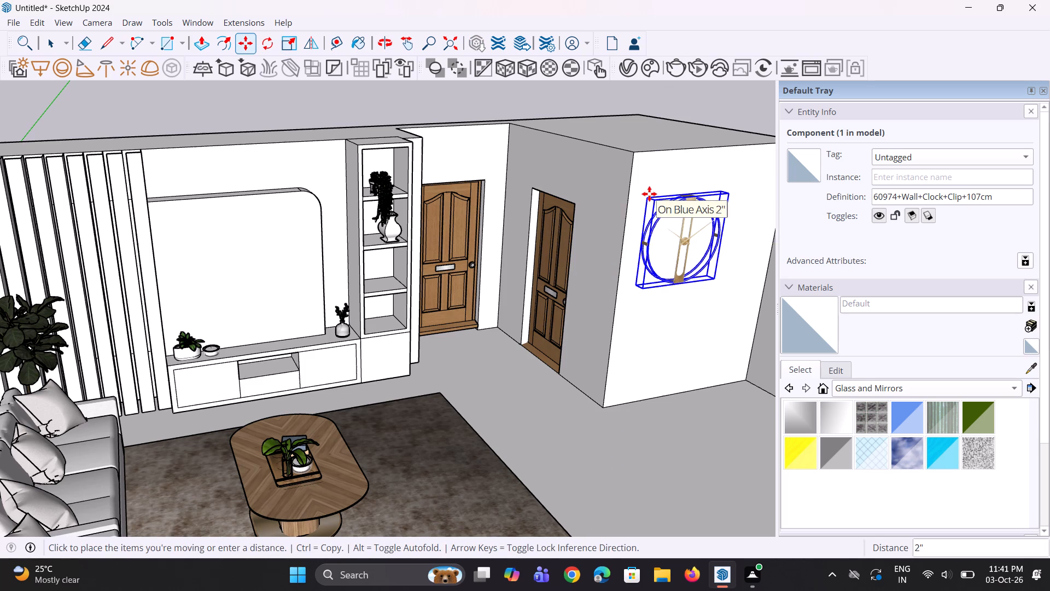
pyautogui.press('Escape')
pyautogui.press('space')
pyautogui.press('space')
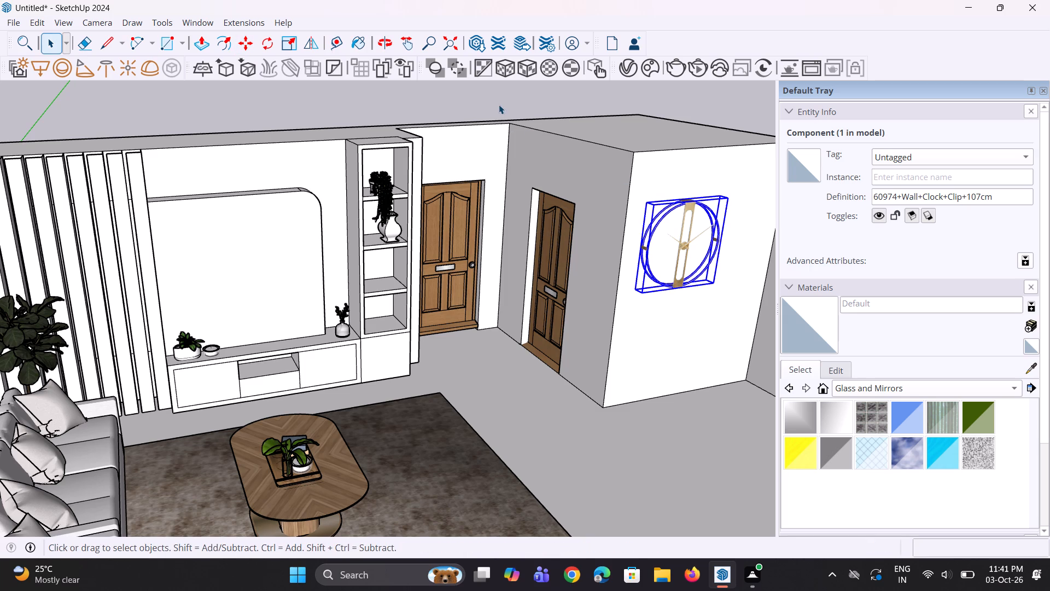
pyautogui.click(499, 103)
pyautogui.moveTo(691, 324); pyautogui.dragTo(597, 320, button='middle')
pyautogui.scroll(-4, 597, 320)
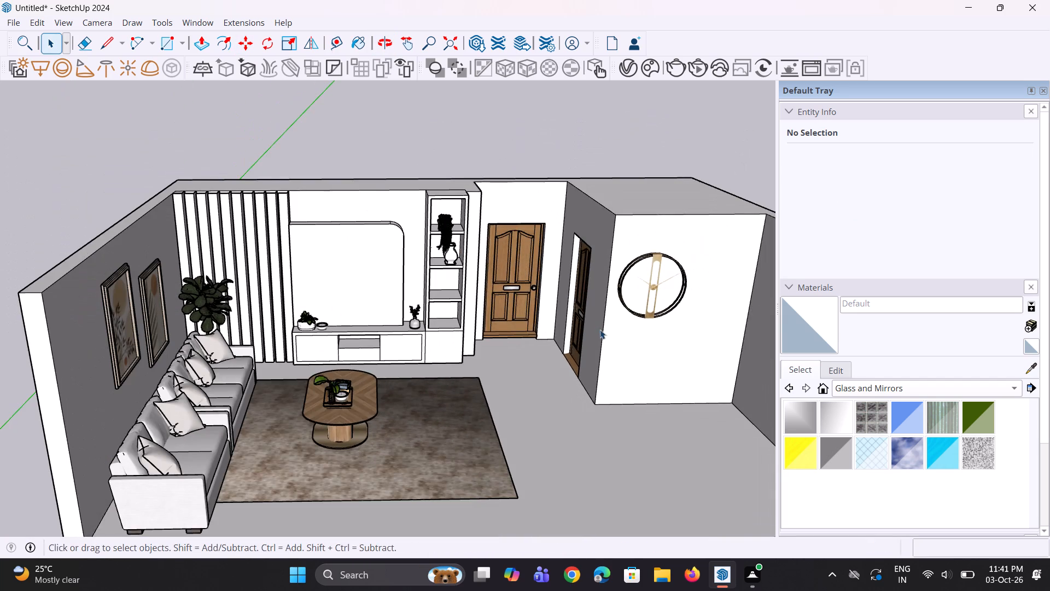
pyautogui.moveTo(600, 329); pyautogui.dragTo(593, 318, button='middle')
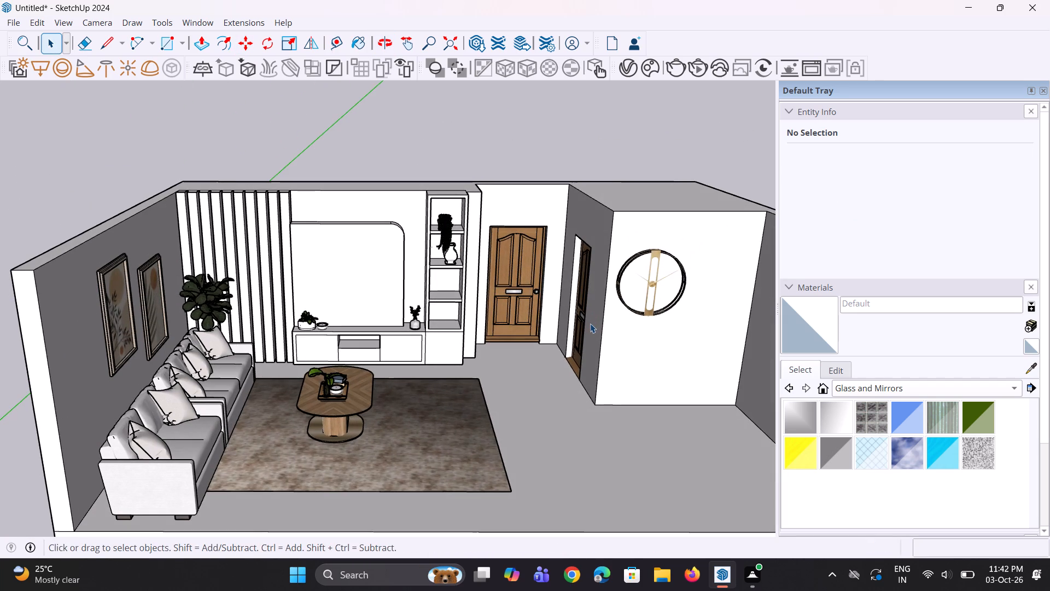
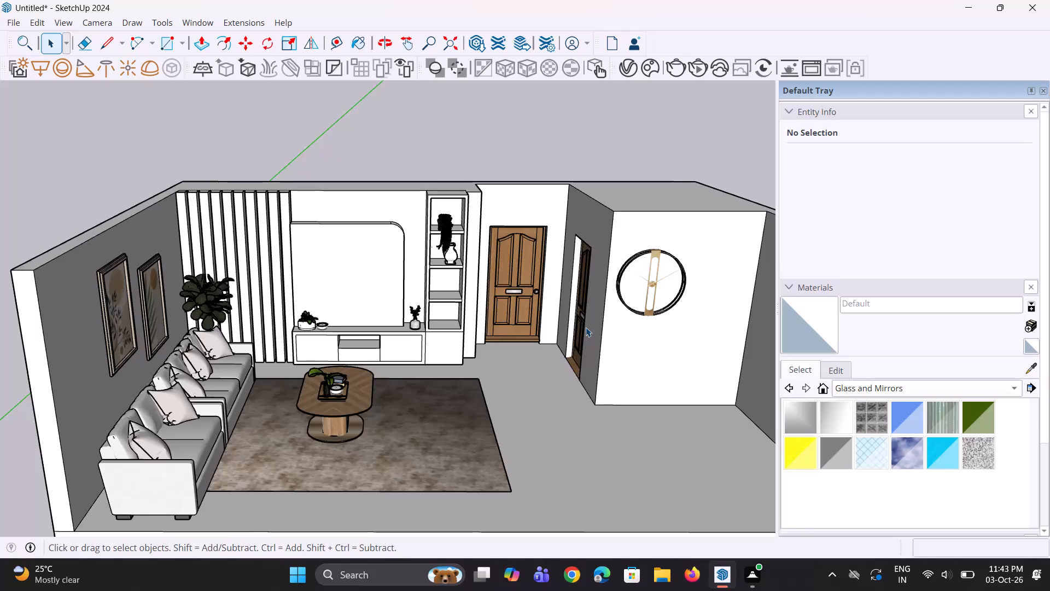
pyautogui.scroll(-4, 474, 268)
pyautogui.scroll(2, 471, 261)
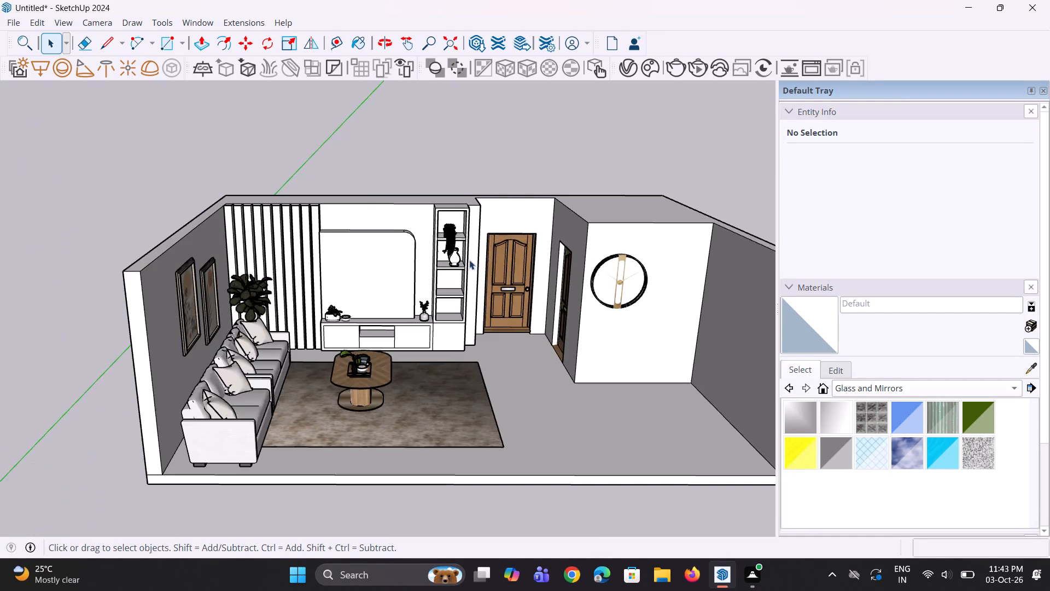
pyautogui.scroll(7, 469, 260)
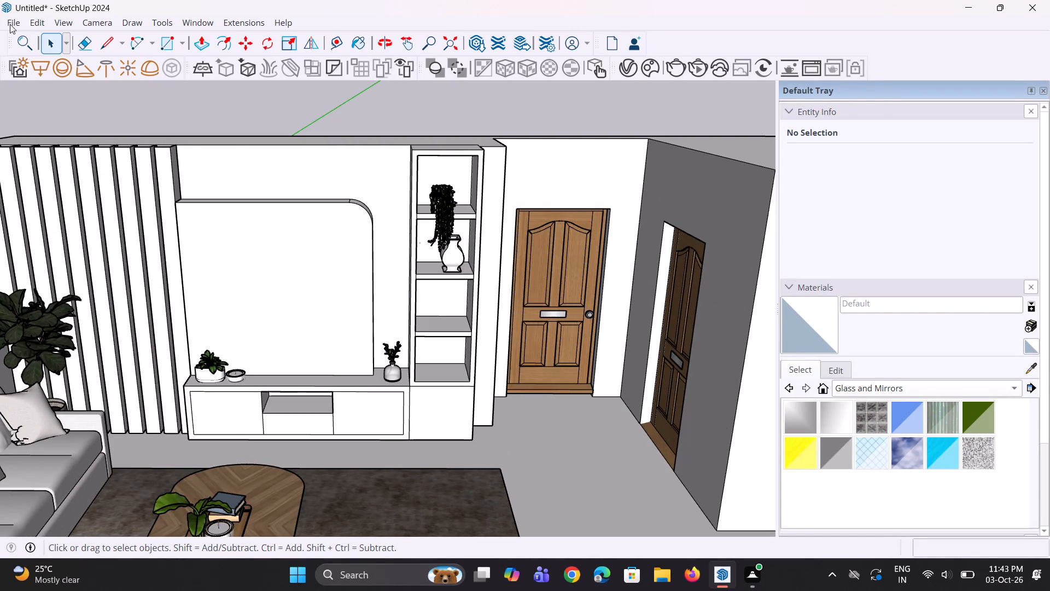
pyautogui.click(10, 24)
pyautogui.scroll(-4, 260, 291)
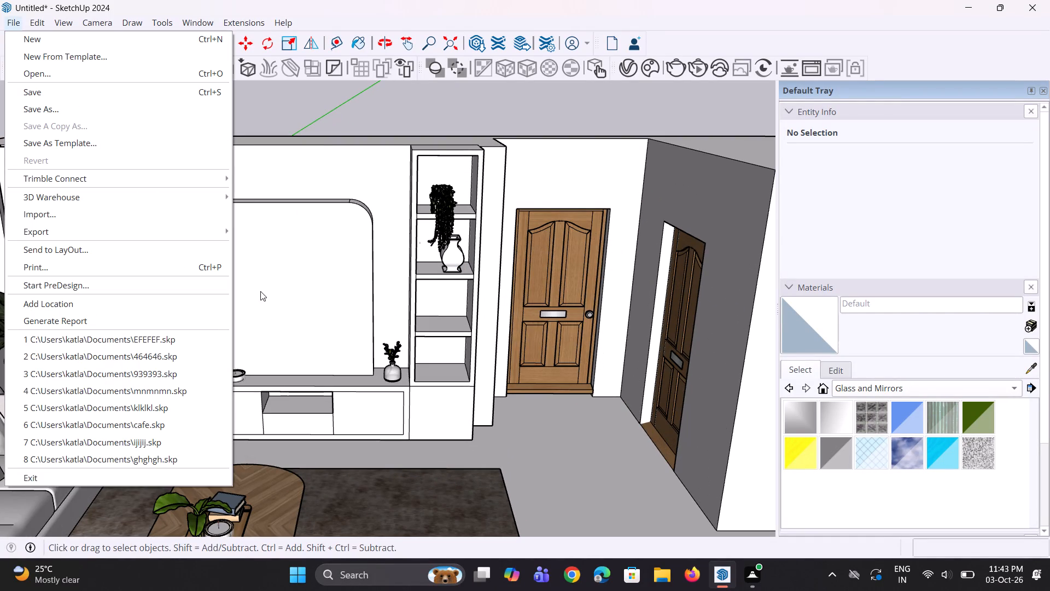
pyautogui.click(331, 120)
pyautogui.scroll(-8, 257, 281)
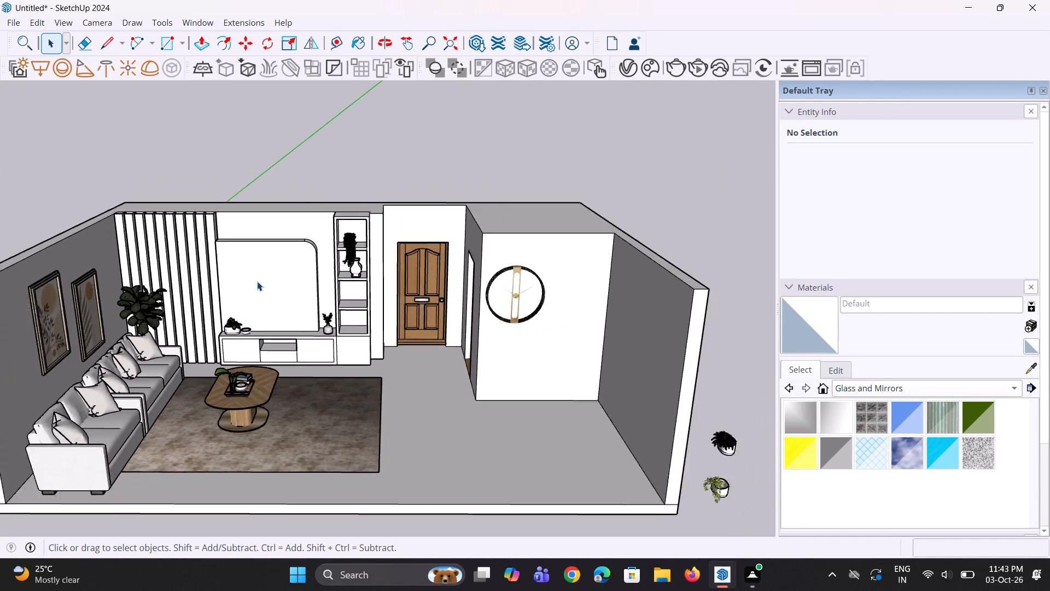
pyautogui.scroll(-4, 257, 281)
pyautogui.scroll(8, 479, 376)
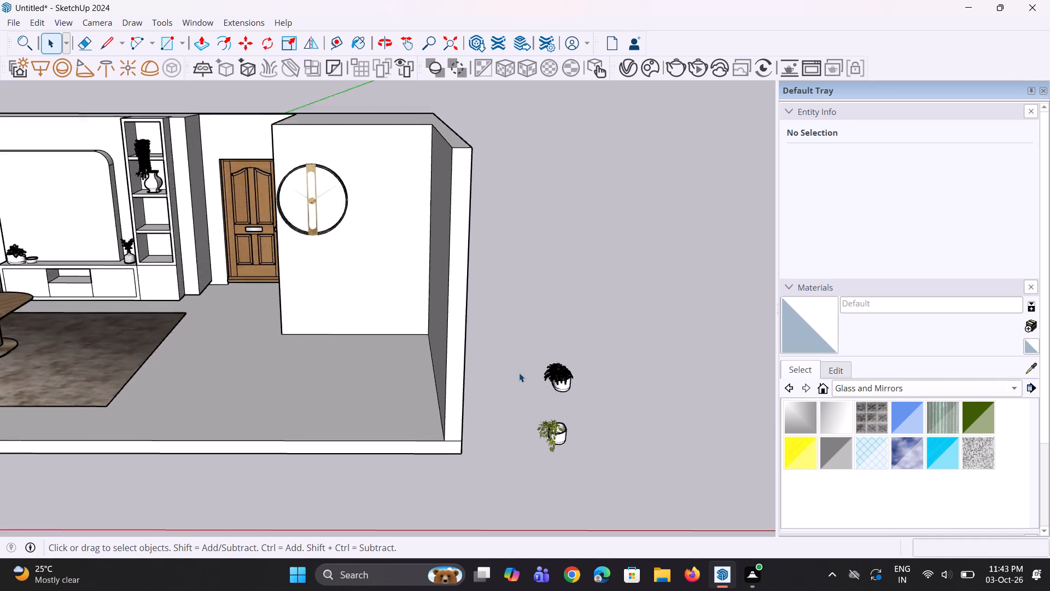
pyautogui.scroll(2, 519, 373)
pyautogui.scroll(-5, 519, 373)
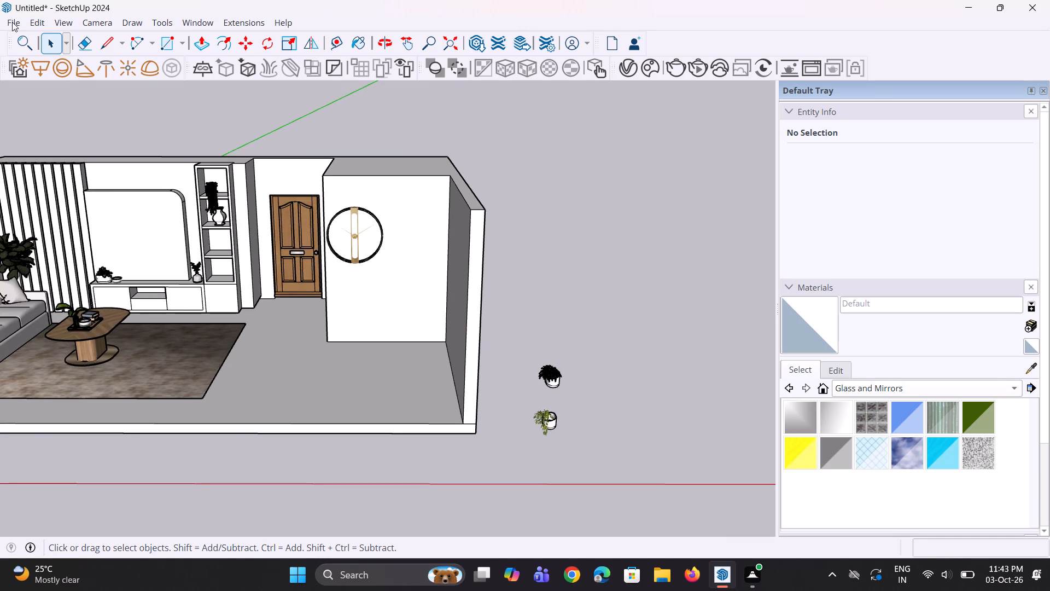
# Import the Group145_1 row of books from Downloads and place it in the lowest compartment of the tall display shelf.
pyautogui.click(12, 22)
pyautogui.click(75, 206)
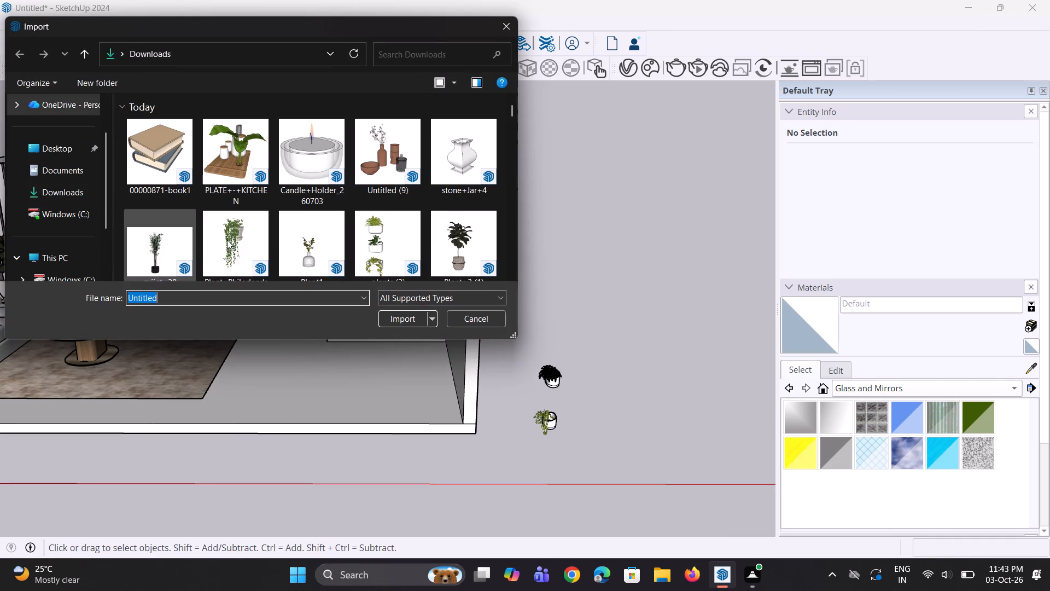
pyautogui.scroll(-4, 241, 238)
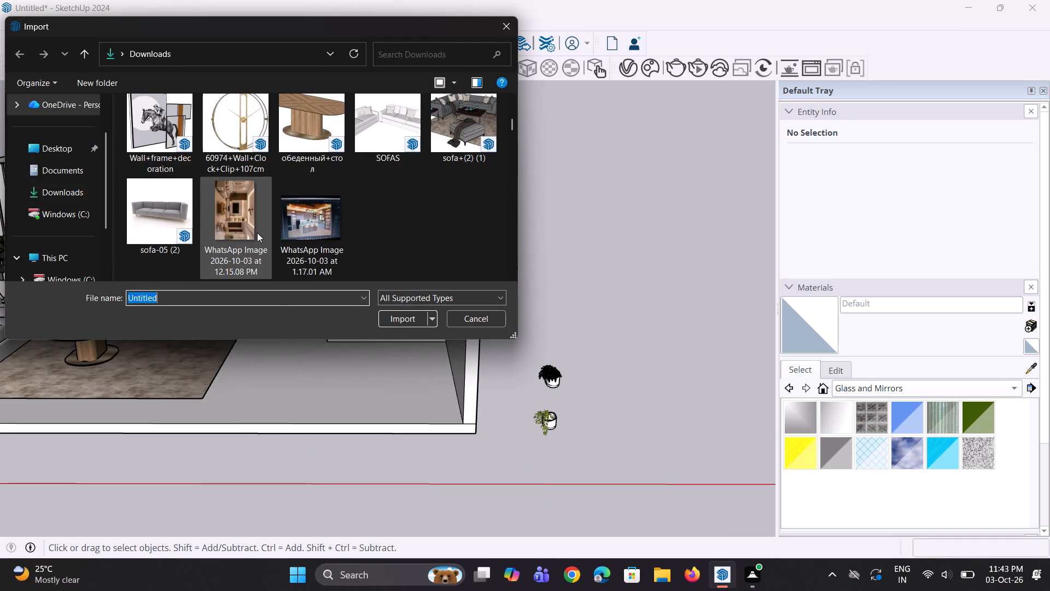
pyautogui.scroll(-2, 270, 231)
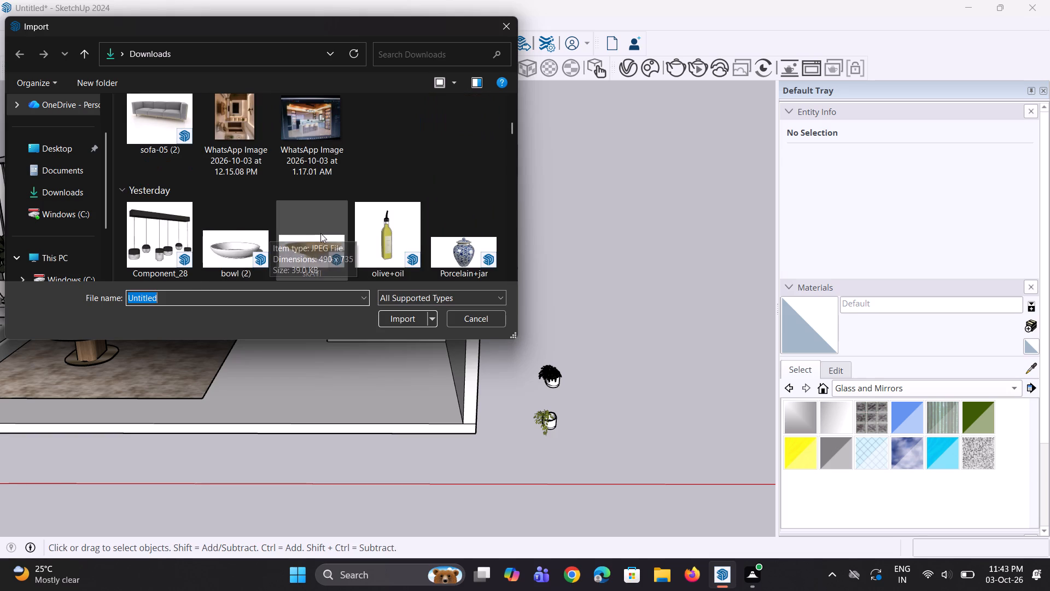
pyautogui.scroll(-1, 291, 229)
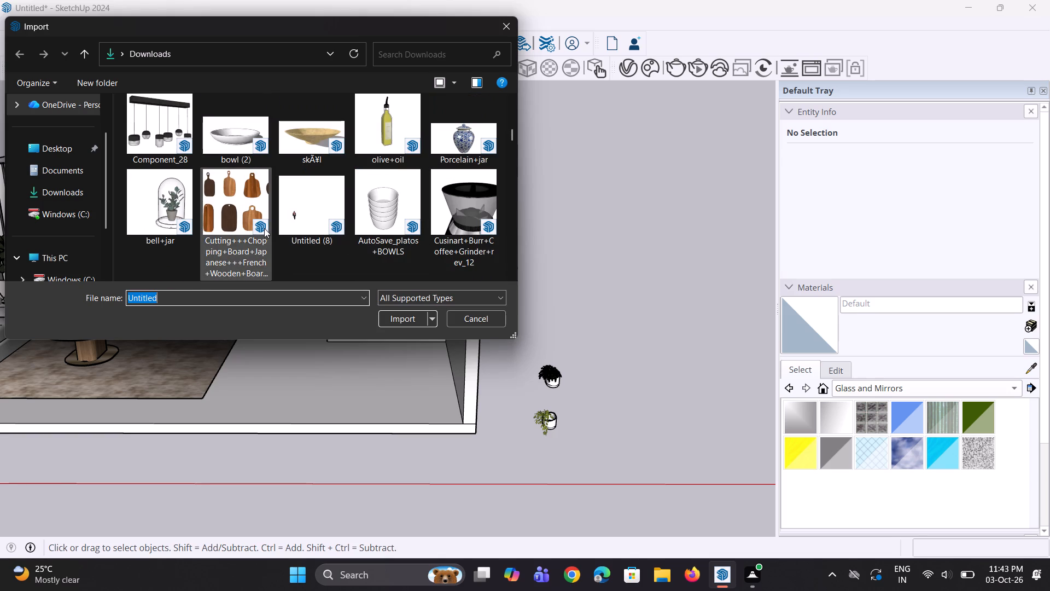
pyautogui.scroll(-1, 264, 228)
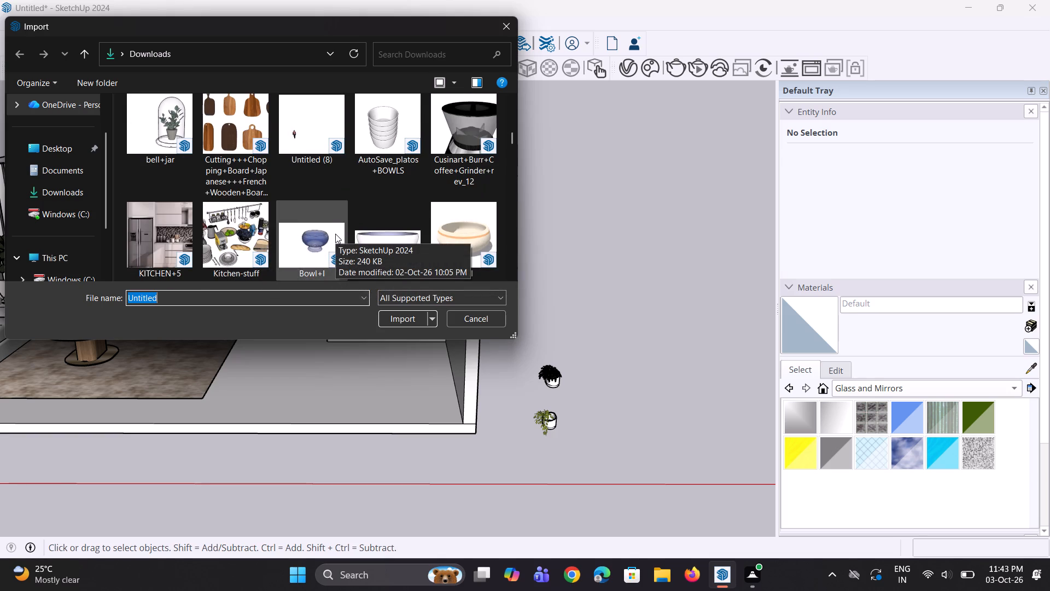
pyautogui.scroll(-3, 335, 234)
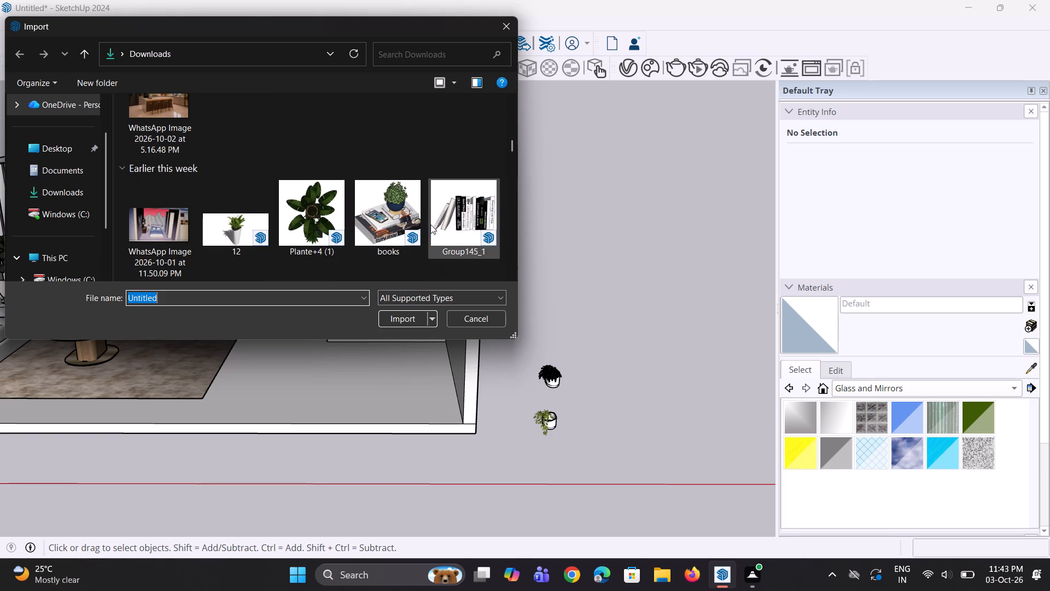
pyautogui.click(448, 225)
pyautogui.click(413, 319)
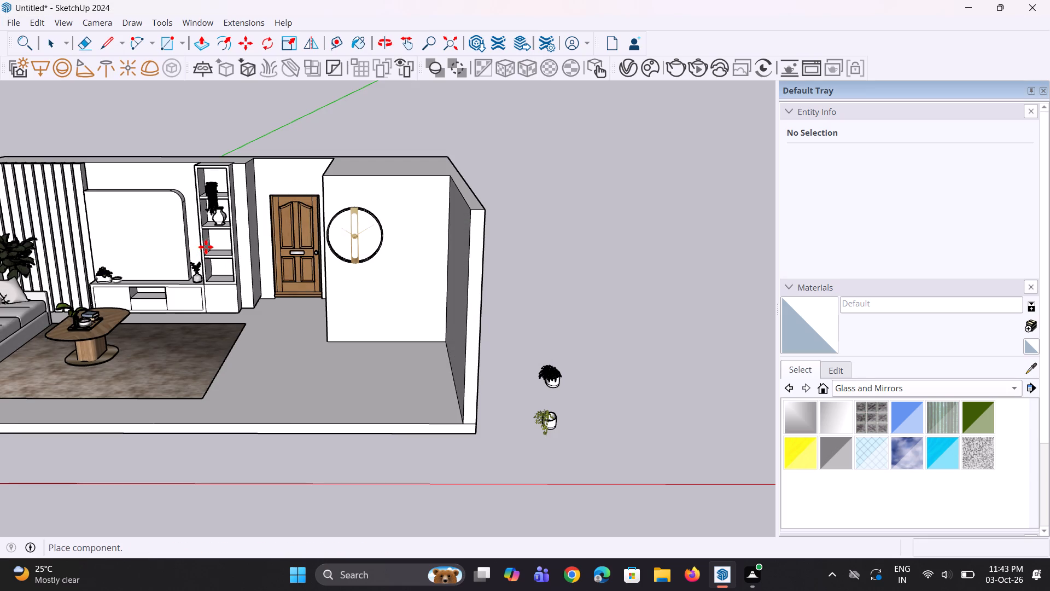
pyautogui.scroll(1, 201, 272)
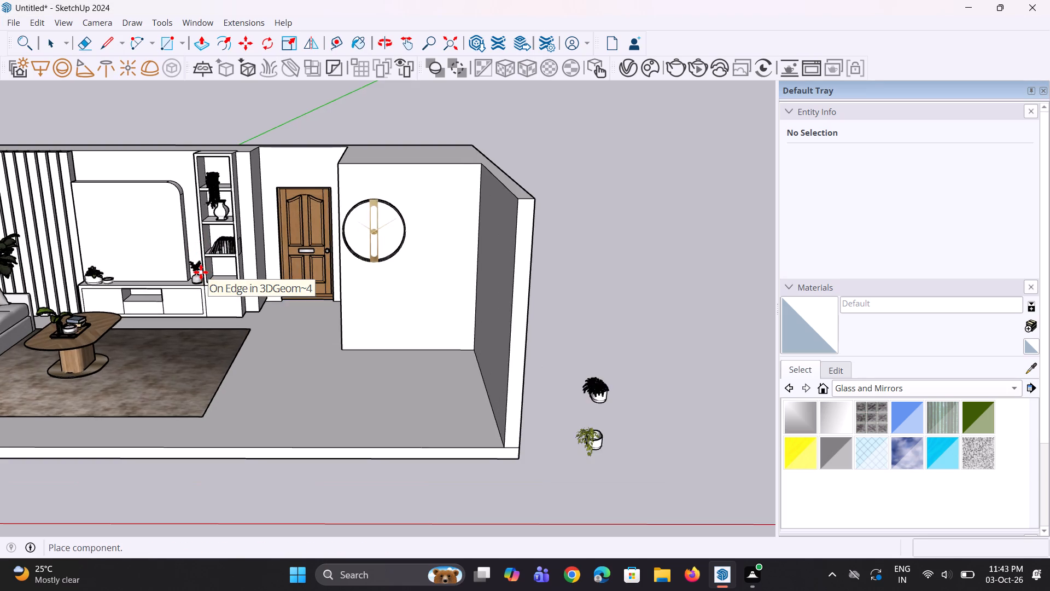
pyautogui.scroll(5, 201, 272)
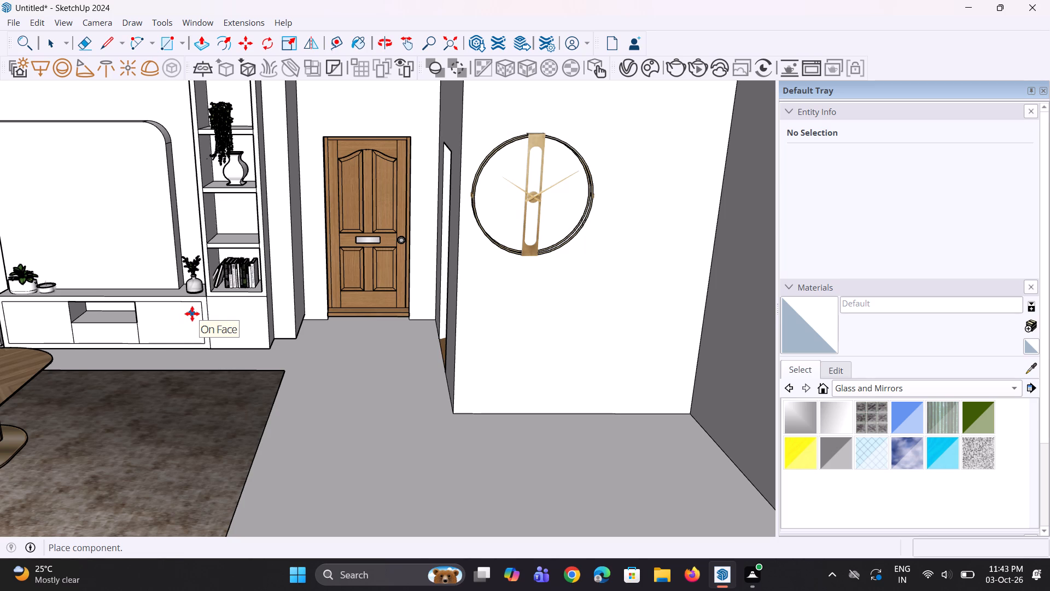
pyautogui.click(192, 314)
# Move the row of books about 3 1/2" back into the lowest shelf compartment and about 2 7/8" along it towards the door side.
pyautogui.moveTo(237, 300); pyautogui.dragTo(176, 340, button='middle')
pyautogui.scroll(5, 223, 309)
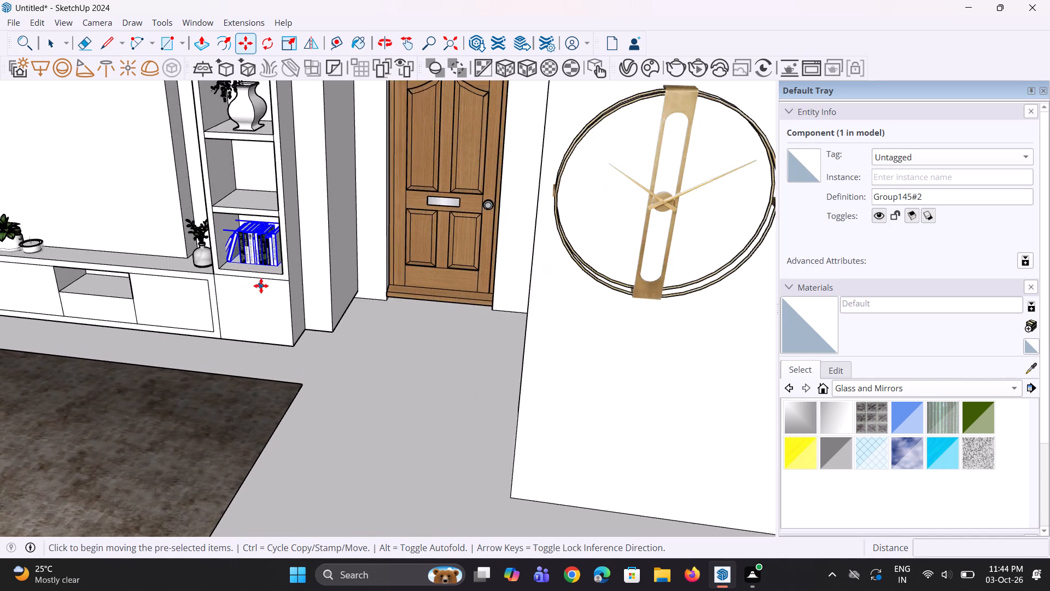
pyautogui.scroll(4, 261, 286)
pyautogui.click(290, 256)
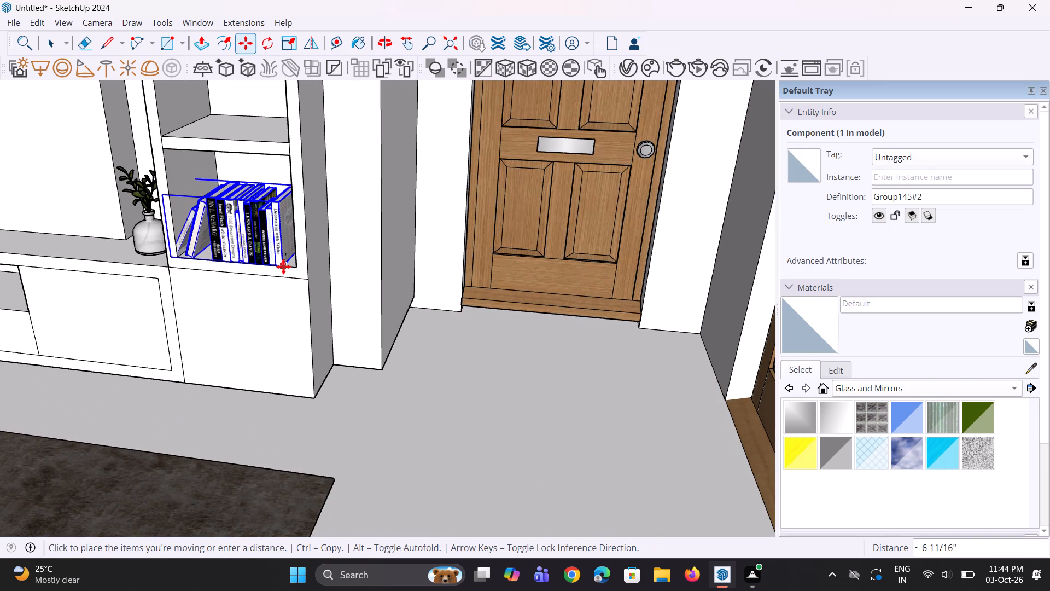
pyautogui.click(281, 261)
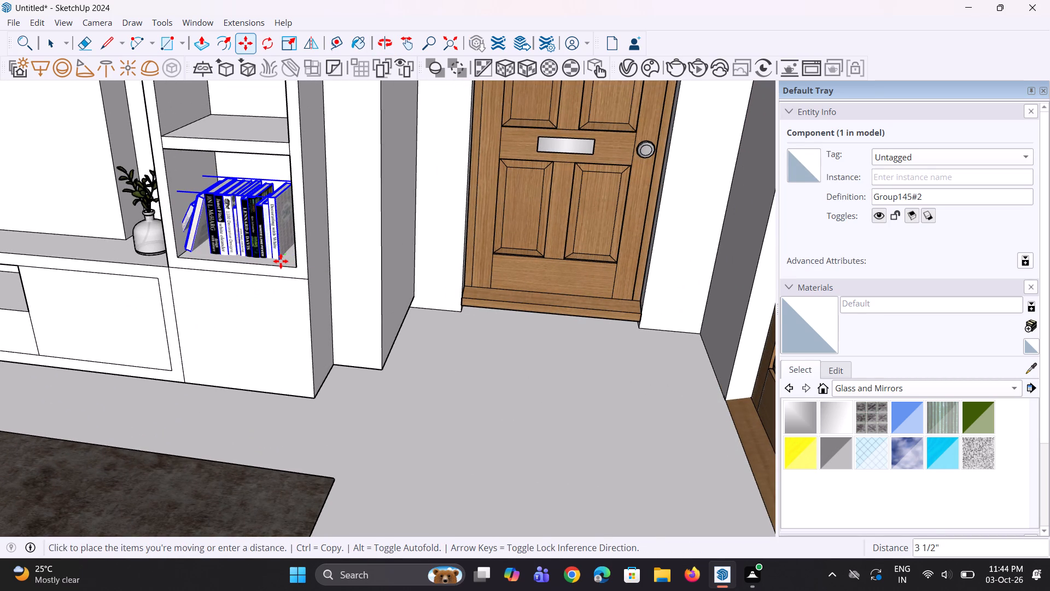
pyautogui.moveTo(279, 277); pyautogui.dragTo(333, 275, button='middle')
pyautogui.scroll(3, 294, 274)
pyautogui.click(286, 267)
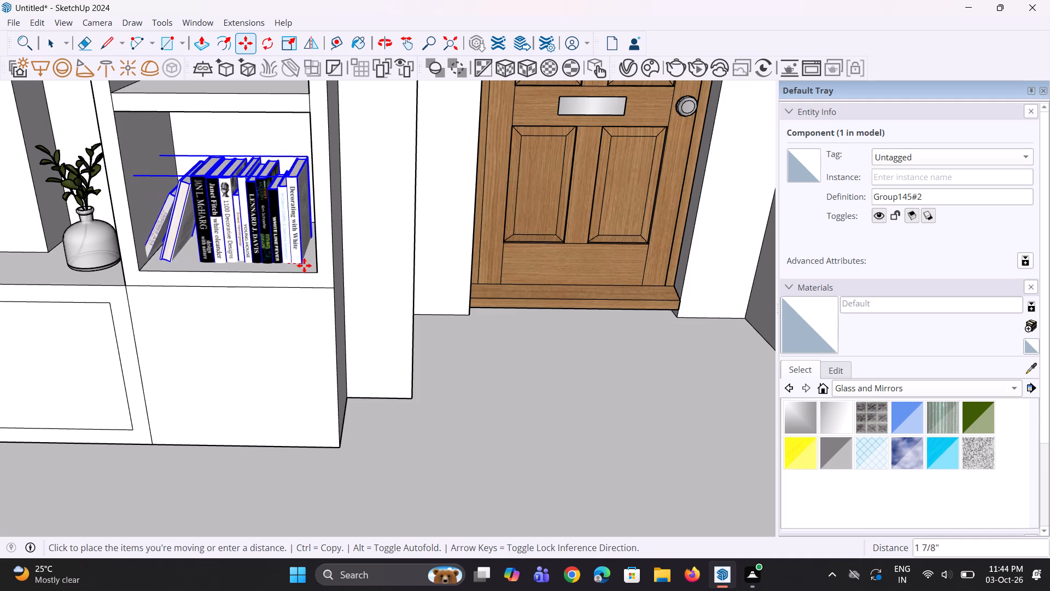
pyautogui.click(311, 266)
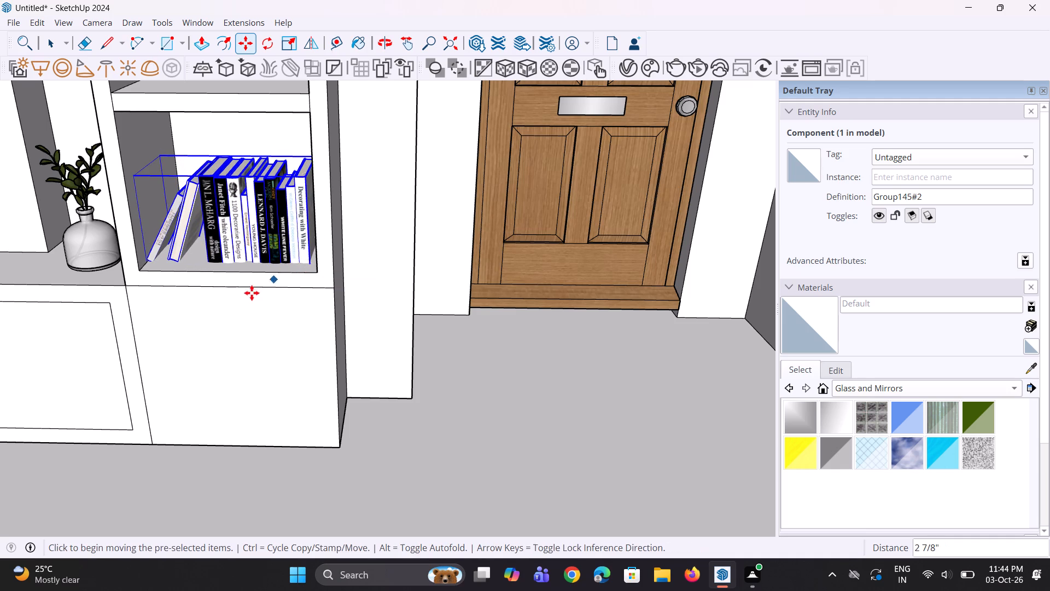
pyautogui.scroll(-11, 252, 293)
pyautogui.moveTo(255, 293); pyautogui.dragTo(296, 264, button='middle')
pyautogui.press('space')
pyautogui.press('space')
pyautogui.scroll(-2, 286, 268)
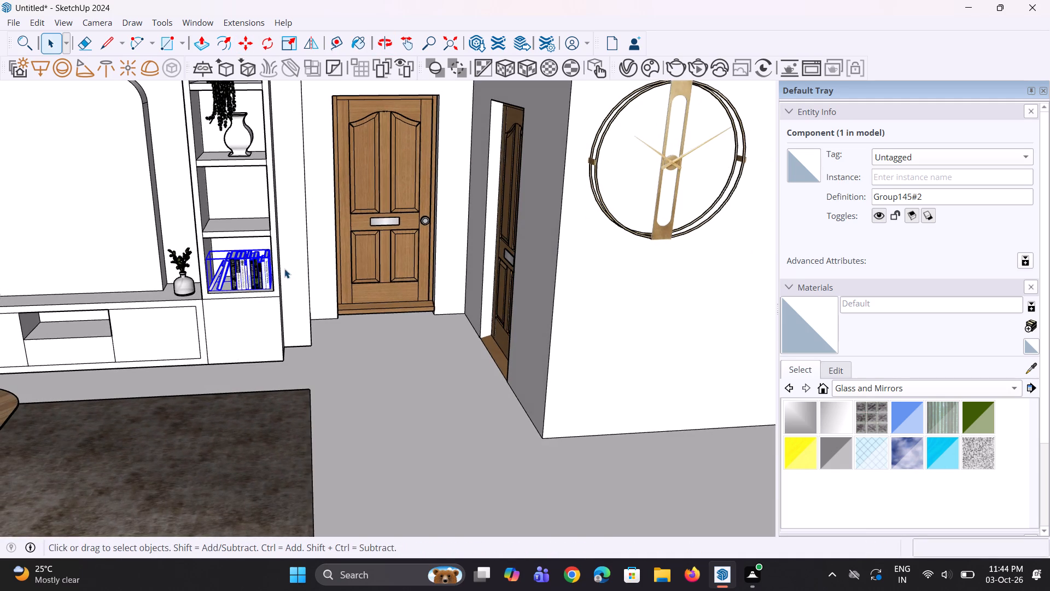
pyautogui.scroll(-6, 284, 269)
pyautogui.click(330, 99)
# Import the Untitled (9) vase-and-bowl decor set from Downloads and place it in the shelf compartment directly above the books.
pyautogui.scroll(3, 278, 238)
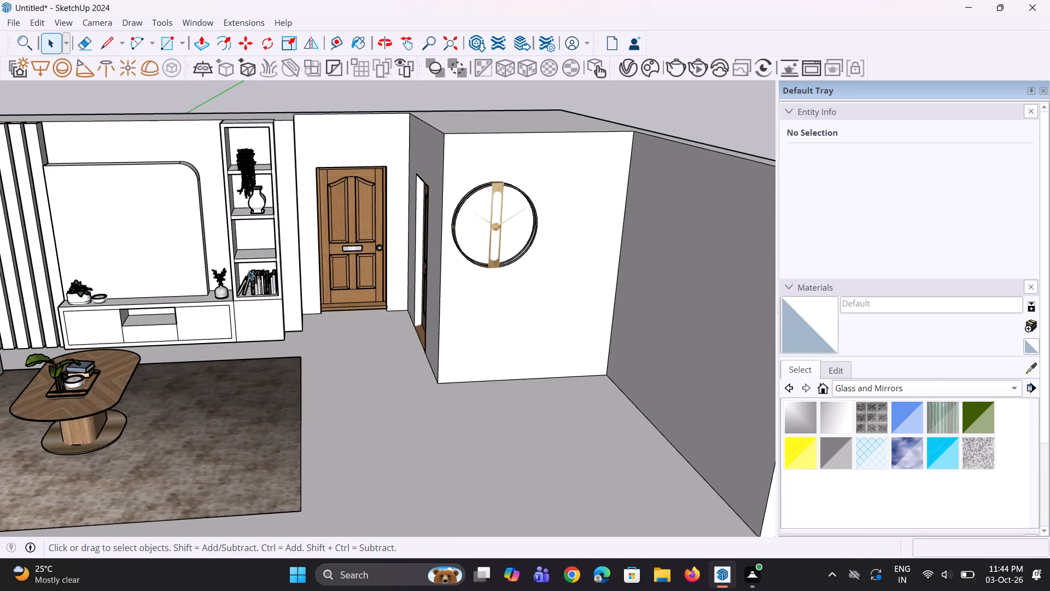
pyautogui.scroll(1, 248, 270)
pyautogui.middleClick(248, 270)
pyautogui.click(16, 30)
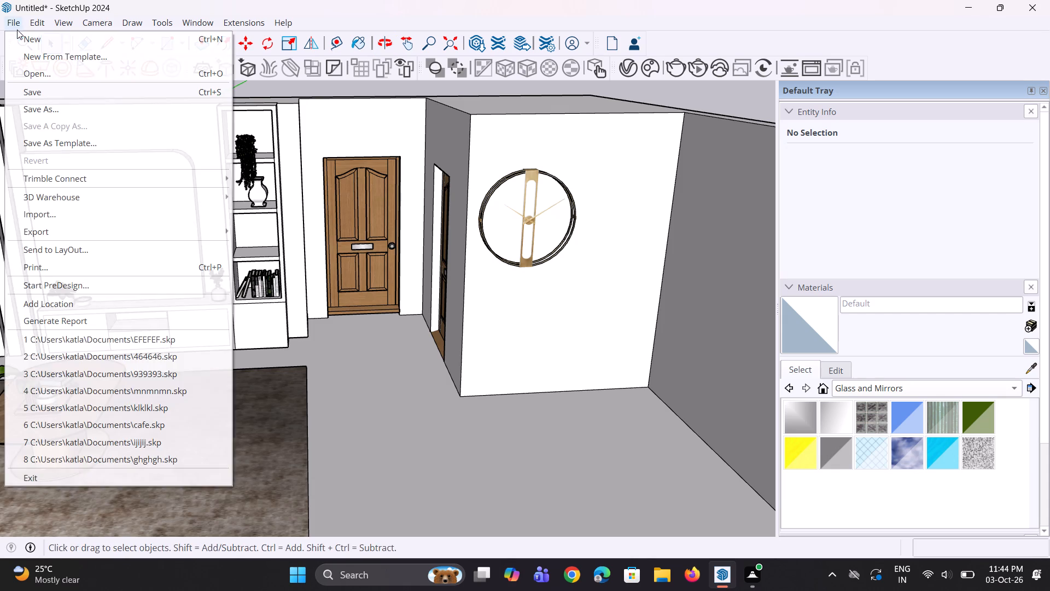
pyautogui.click(42, 214)
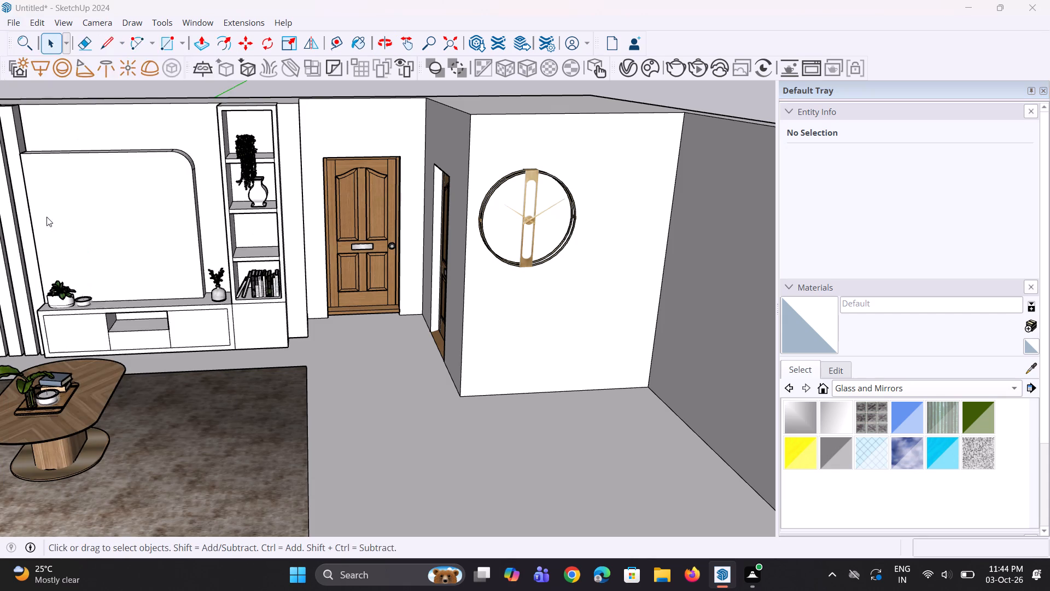
pyautogui.click(375, 167)
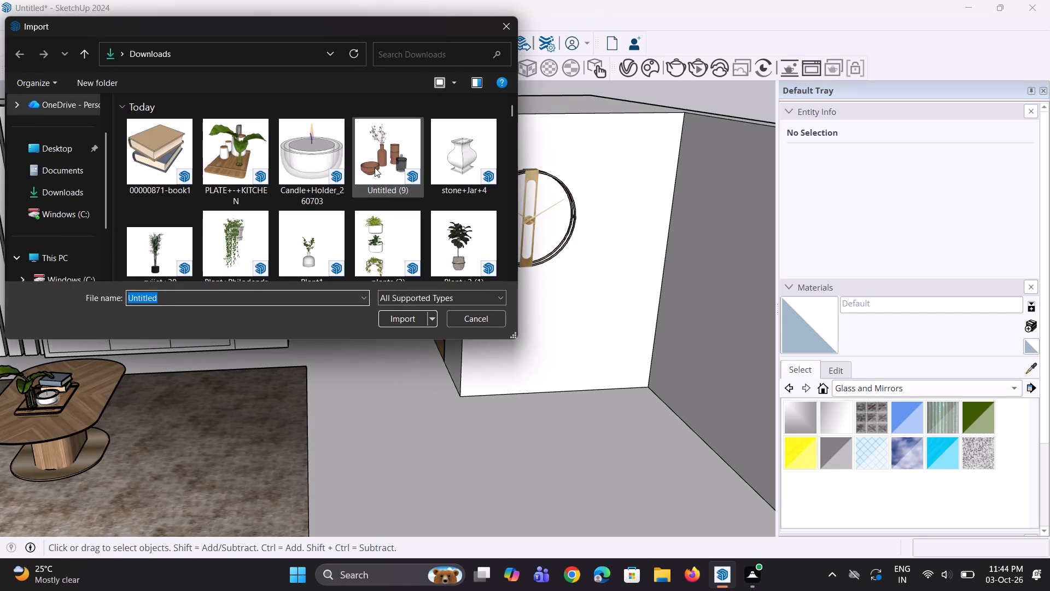
pyautogui.click(387, 320)
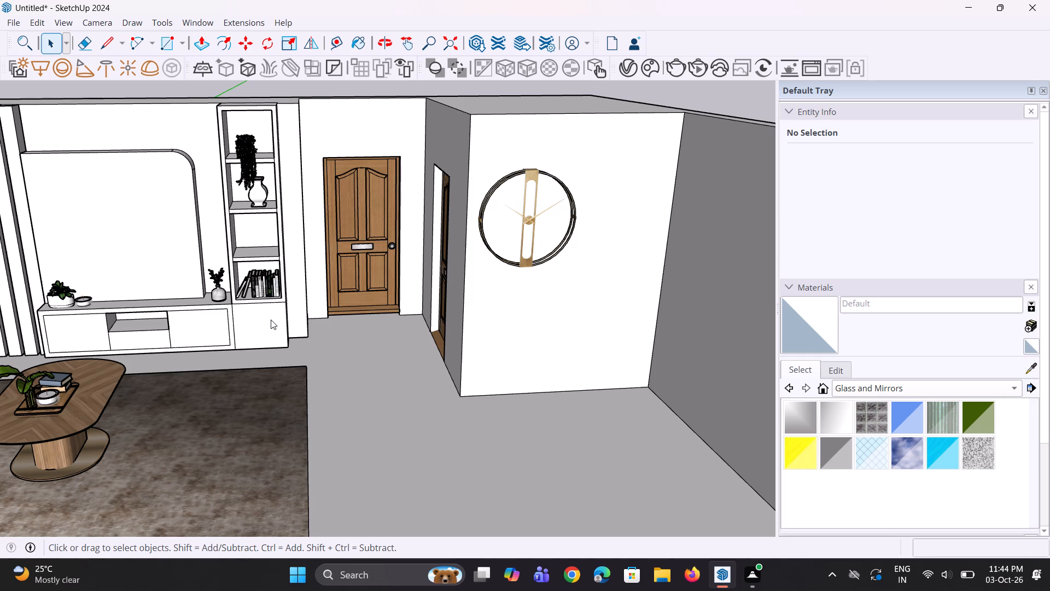
pyautogui.click(632, 318)
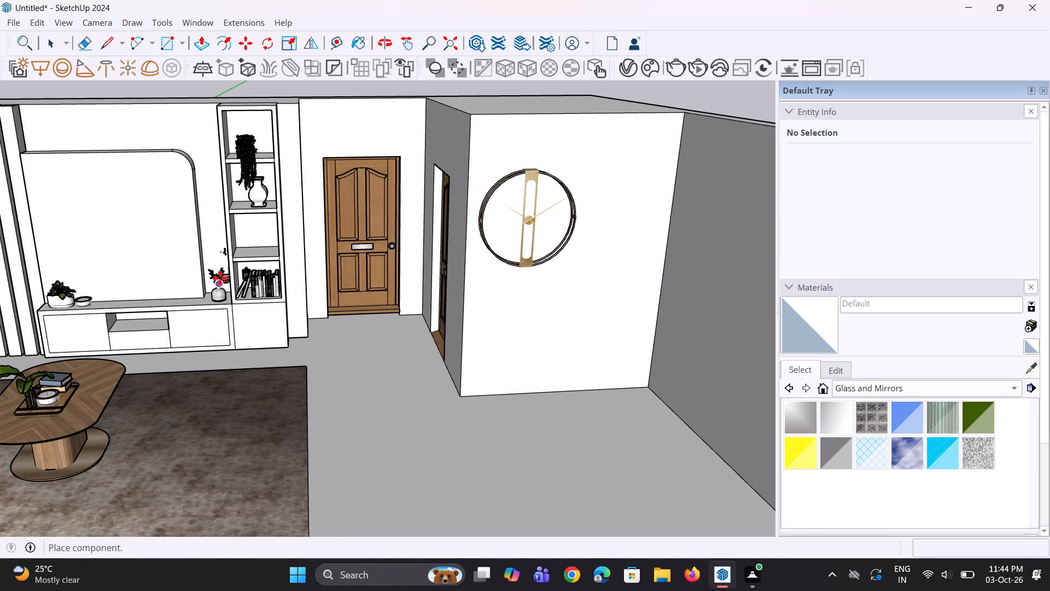
pyautogui.click(233, 263)
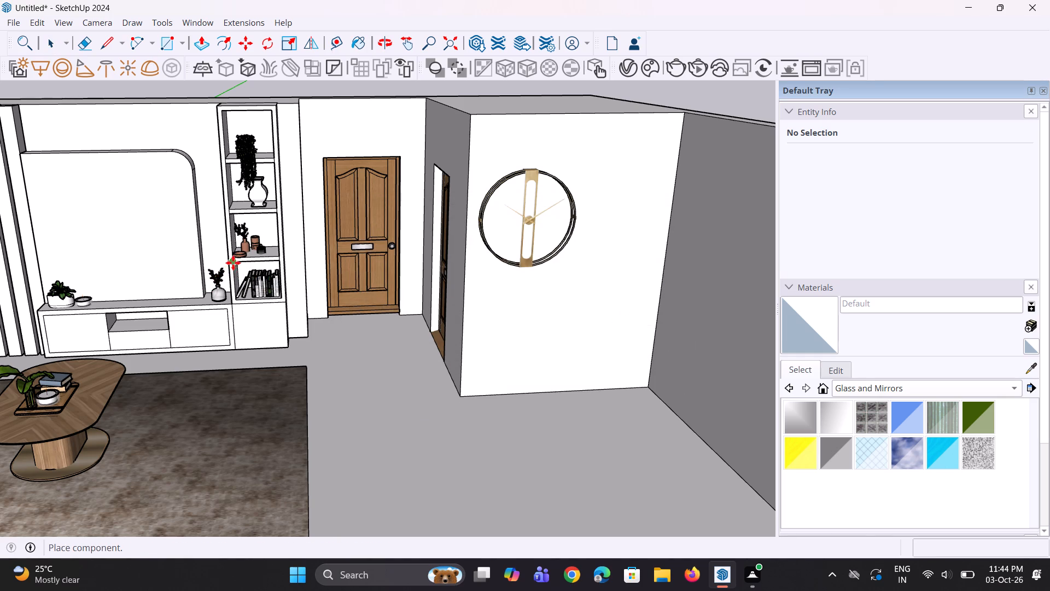
# Raise the vase-and-bowl set about 4 9/16", and lower it slightly to rest on the shelf board above the books.
pyautogui.moveTo(259, 282); pyautogui.dragTo(249, 315, button='middle')
pyautogui.scroll(6, 251, 275)
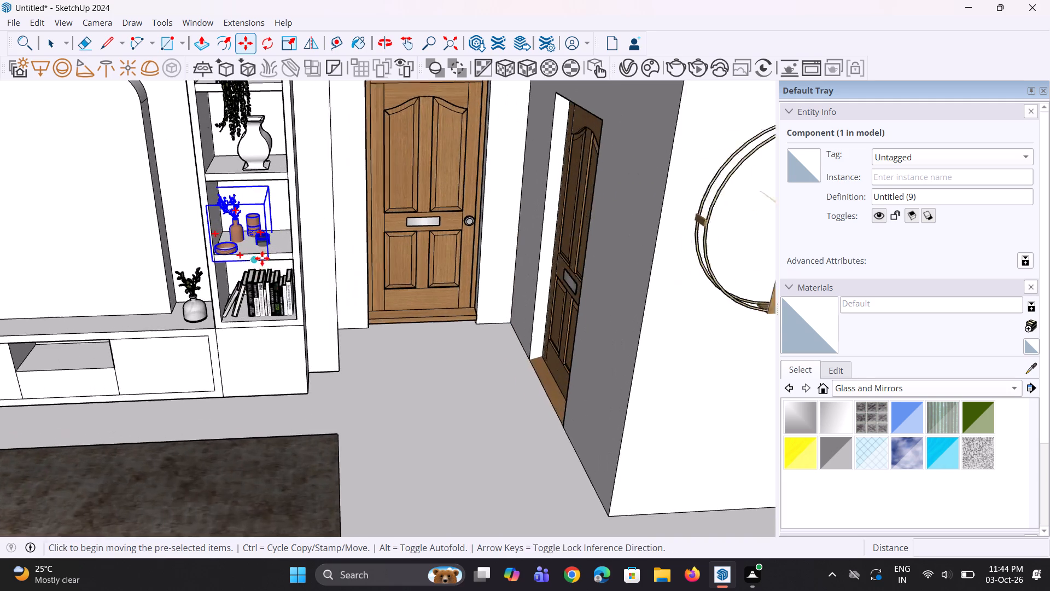
pyautogui.scroll(1, 262, 258)
pyautogui.click(264, 201)
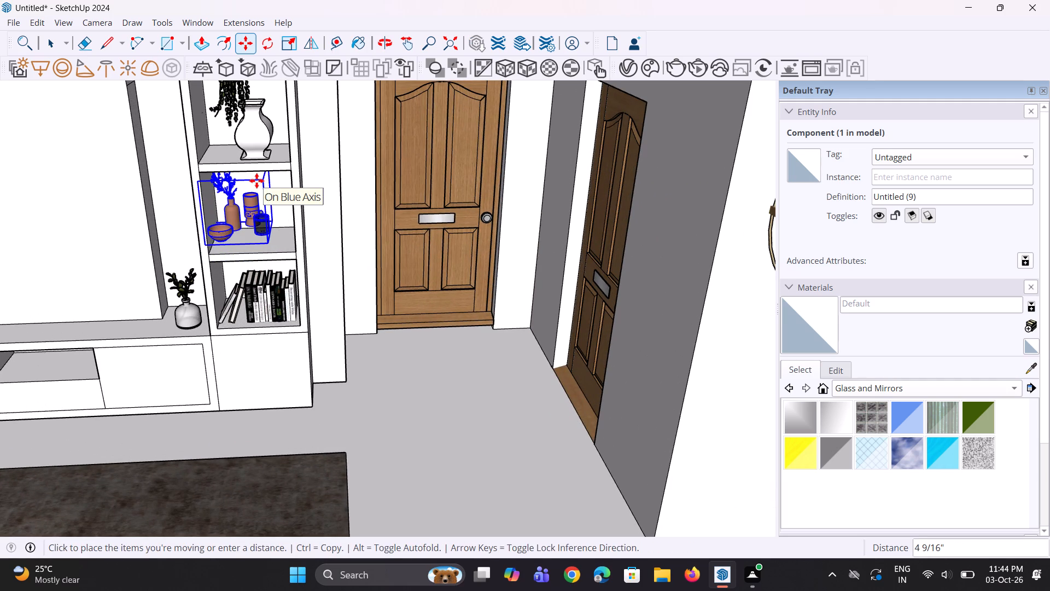
pyautogui.click(256, 181)
pyautogui.moveTo(264, 254); pyautogui.dragTo(271, 206, button='middle')
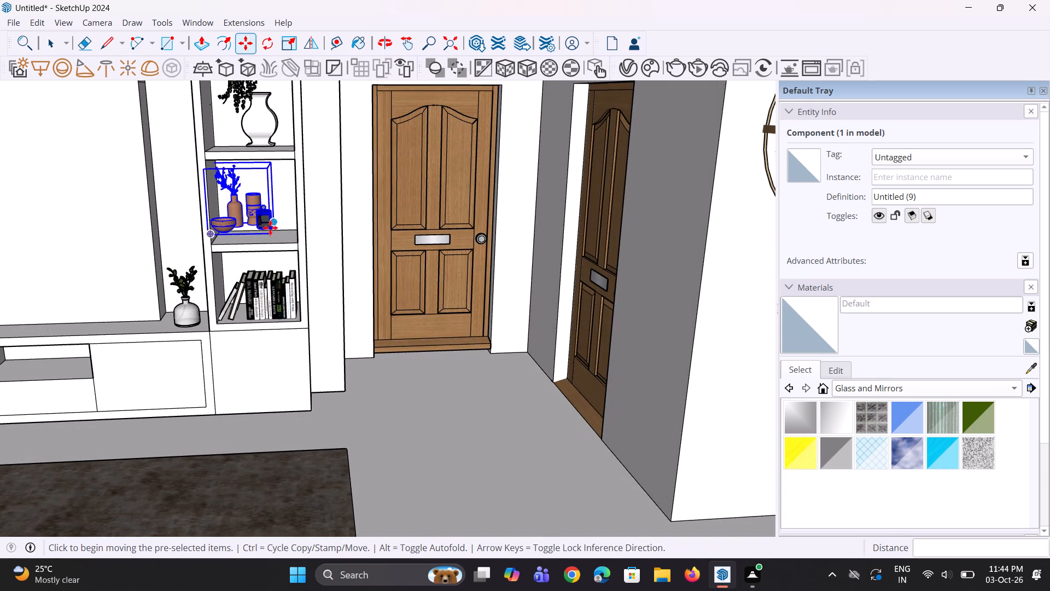
pyautogui.click(270, 230)
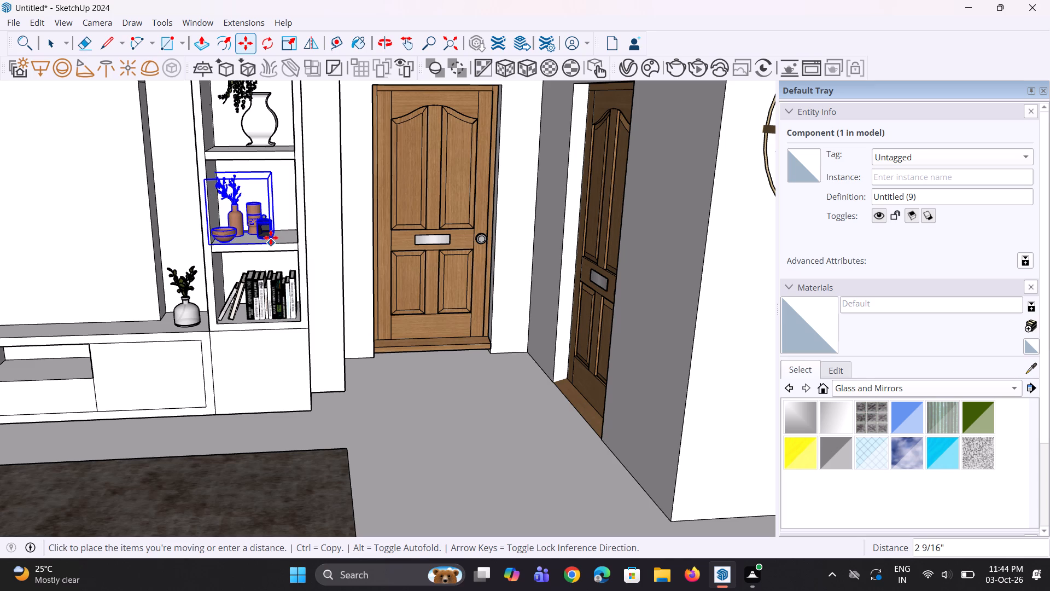
pyautogui.click(271, 237)
# Slide the vase-and-bowl set about 2" along its shelf towards the door side.
pyautogui.moveTo(274, 263); pyautogui.dragTo(293, 297, button='middle')
pyautogui.scroll(4, 285, 273)
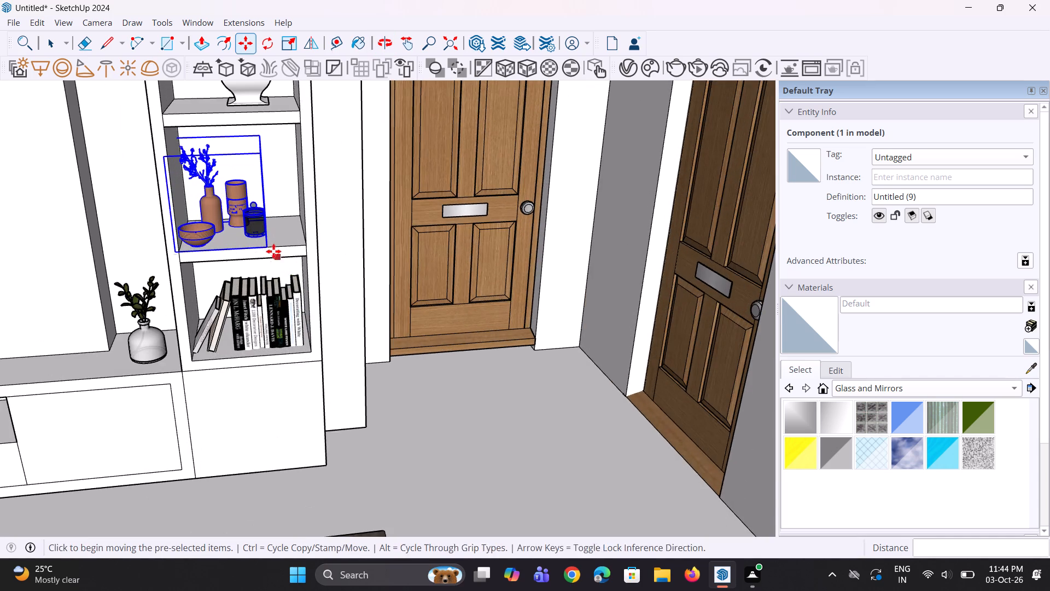
pyautogui.scroll(4, 273, 251)
pyautogui.click(267, 244)
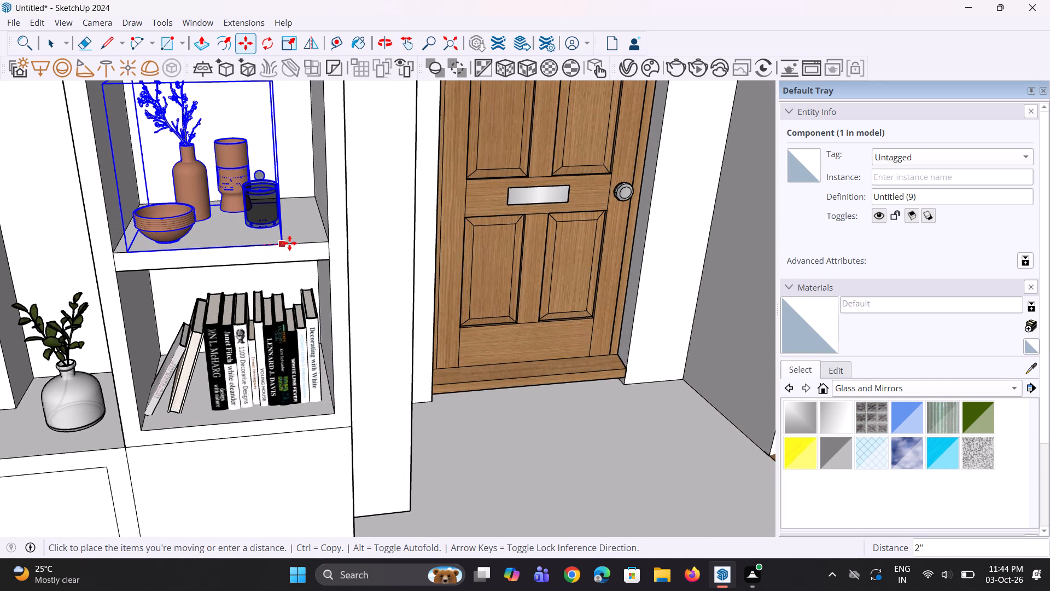
pyautogui.click(289, 243)
pyautogui.scroll(-4, 289, 271)
pyautogui.press('space')
pyautogui.press('space')
pyautogui.scroll(-9, 286, 281)
pyautogui.moveTo(288, 282); pyautogui.dragTo(272, 271, button='middle')
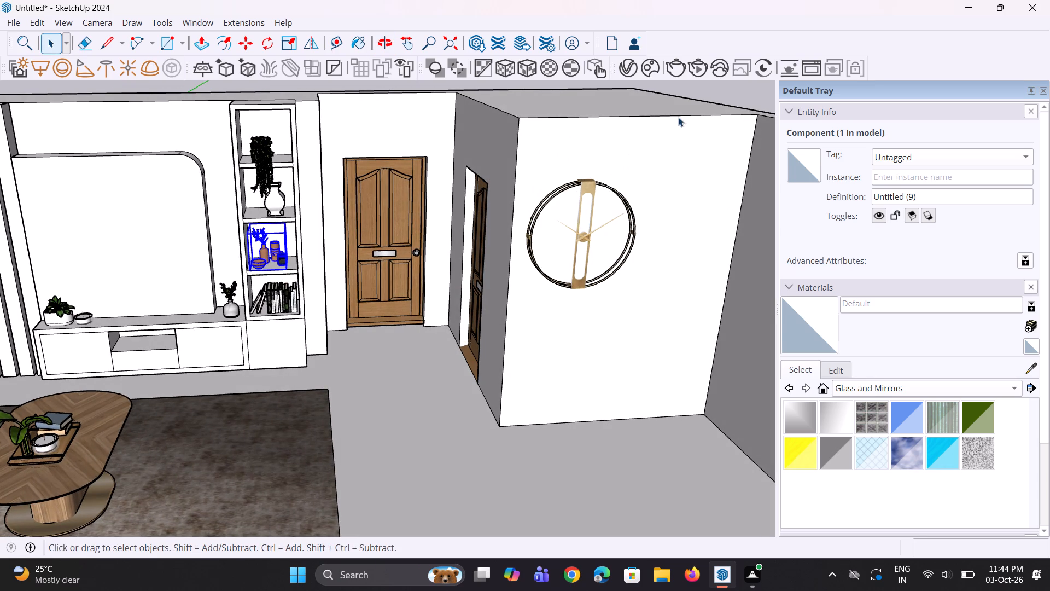
# Scale the vase-and-bowl set above the books up uniformly by a factor of about 1.11.
pyautogui.click(719, 96)
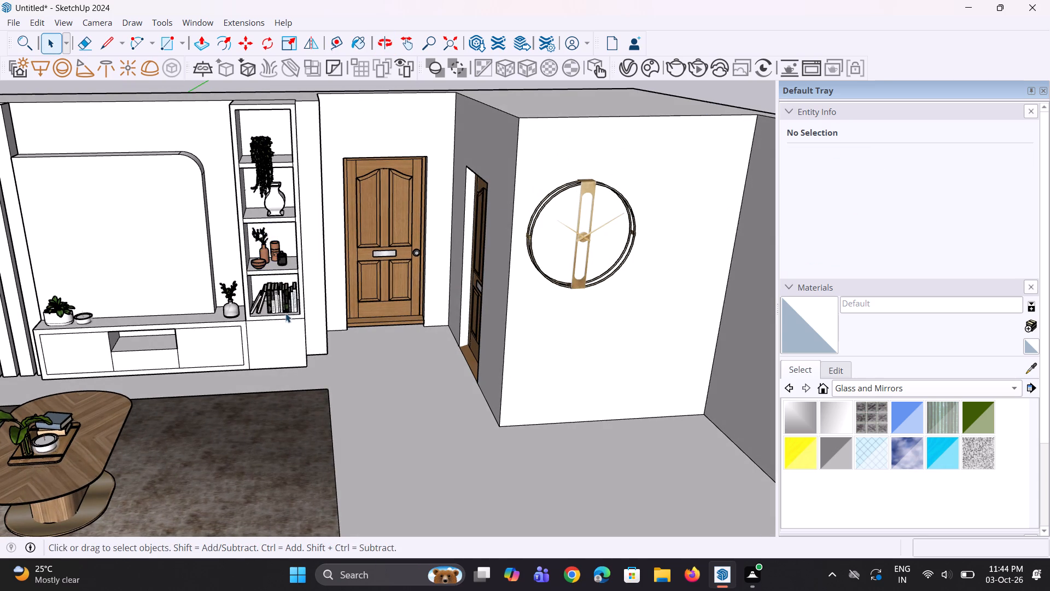
pyautogui.scroll(-3, 285, 313)
pyautogui.moveTo(311, 303); pyautogui.dragTo(326, 294, button='middle')
pyautogui.scroll(9, 261, 265)
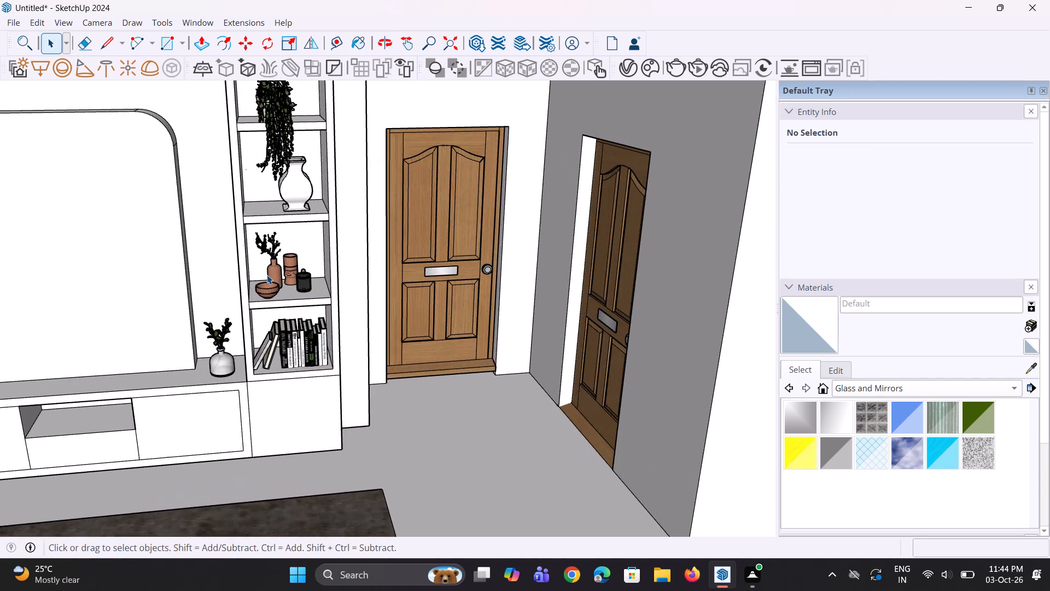
pyautogui.click(273, 283)
pyautogui.scroll(1, 282, 289)
pyautogui.moveTo(282, 289); pyautogui.dragTo(269, 274, button='middle')
pyautogui.press('s')
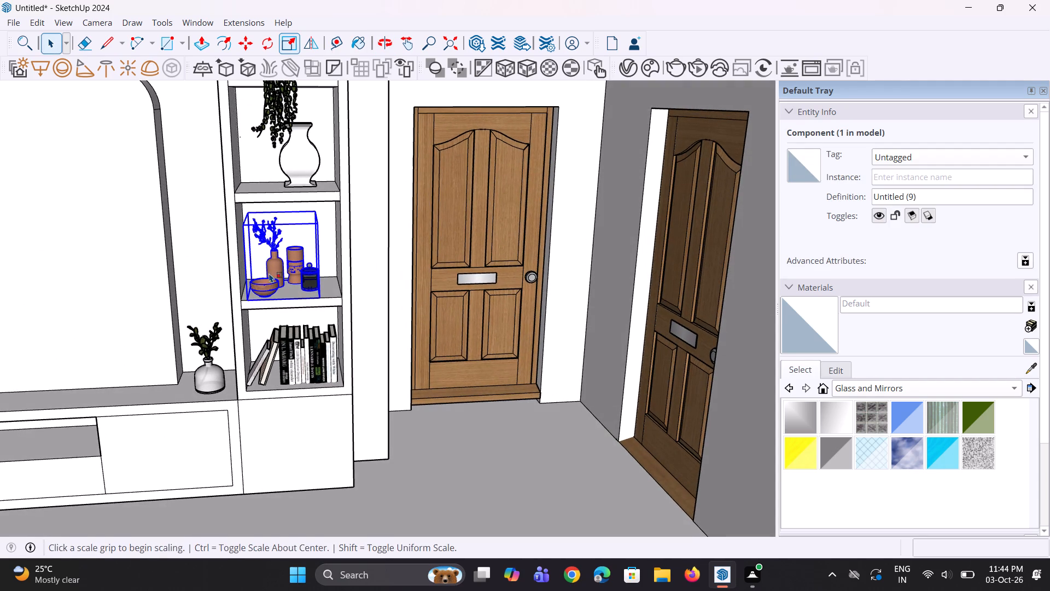
pyautogui.click(318, 224)
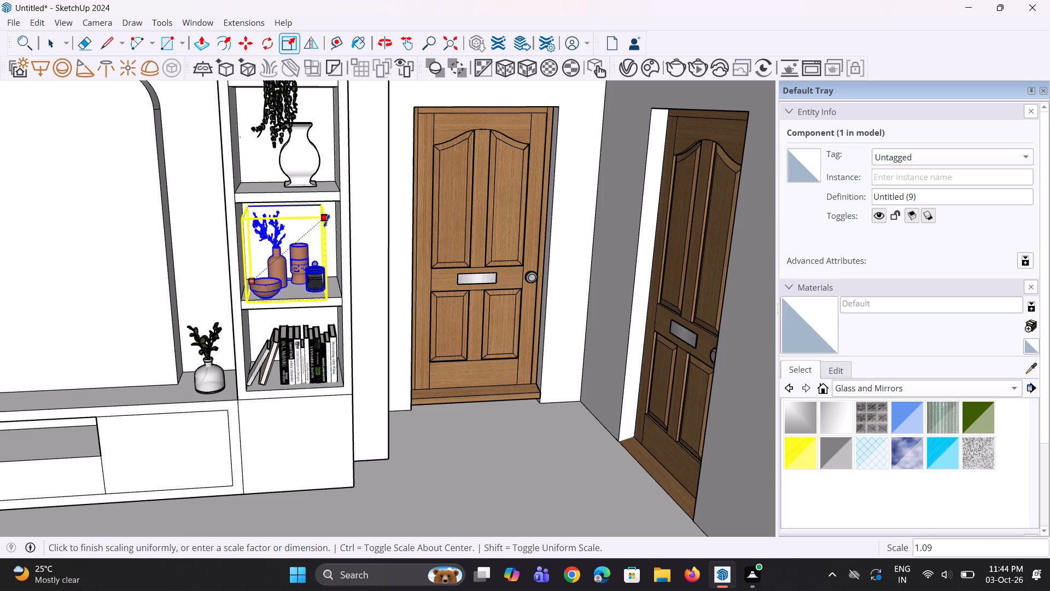
pyautogui.click(328, 219)
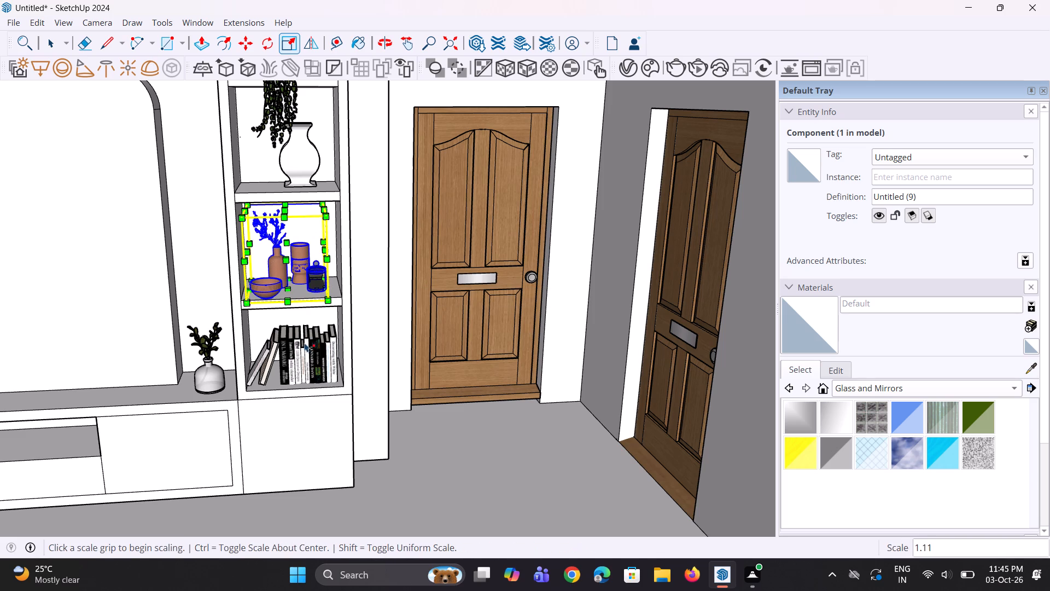
pyautogui.scroll(-4, 305, 344)
pyautogui.press('space')
pyautogui.press('space')
pyautogui.scroll(-7, 305, 344)
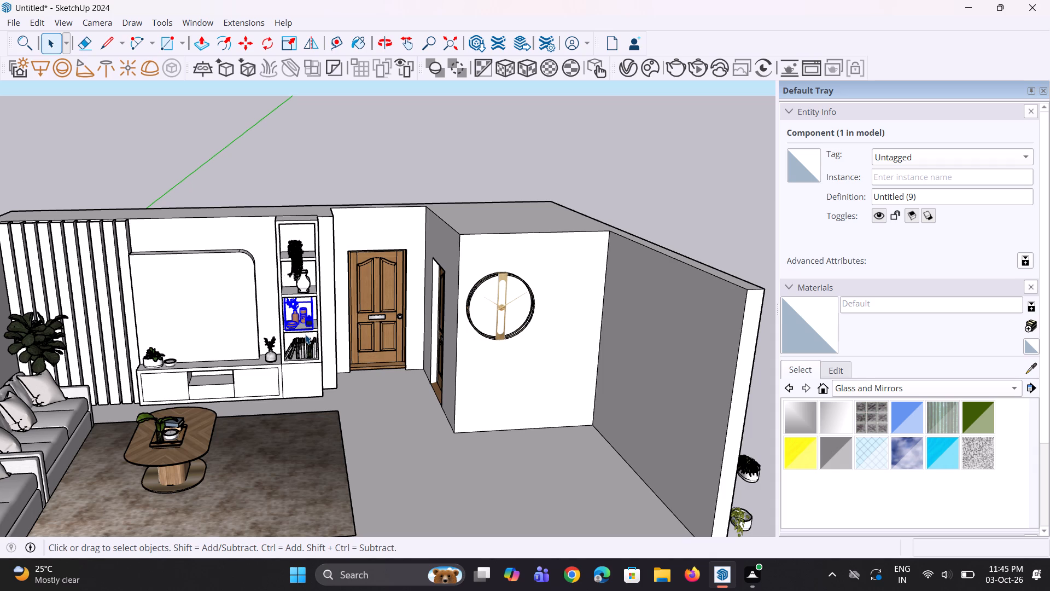
pyautogui.click(396, 165)
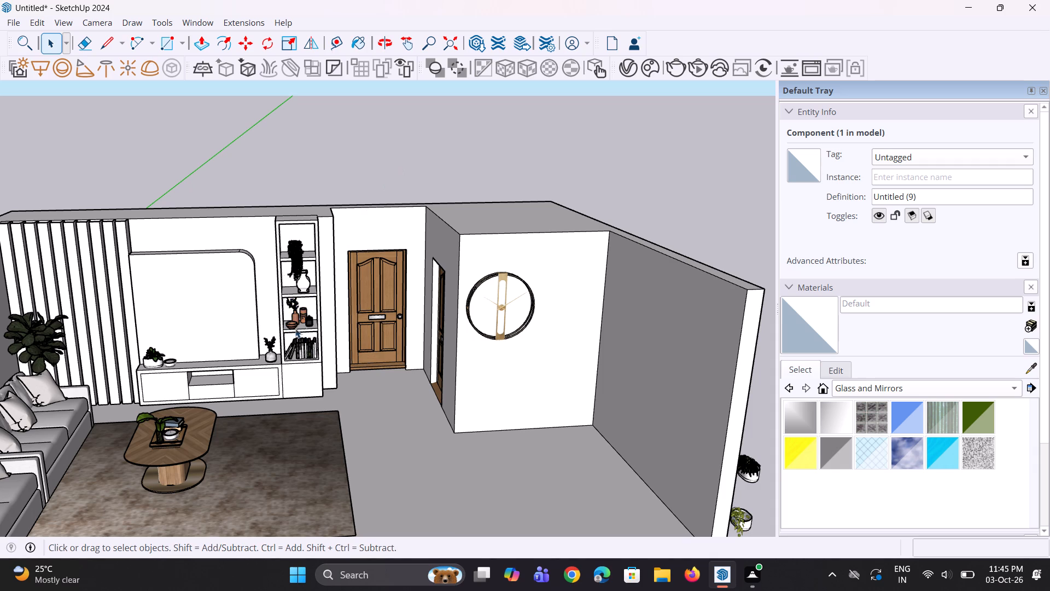
# Move the white stone jar under the hanging plant about 2" along its shelf towards the door side.
pyautogui.scroll(3, 293, 331)
pyautogui.moveTo(306, 328); pyautogui.dragTo(290, 308, button='middle')
pyautogui.scroll(2, 285, 273)
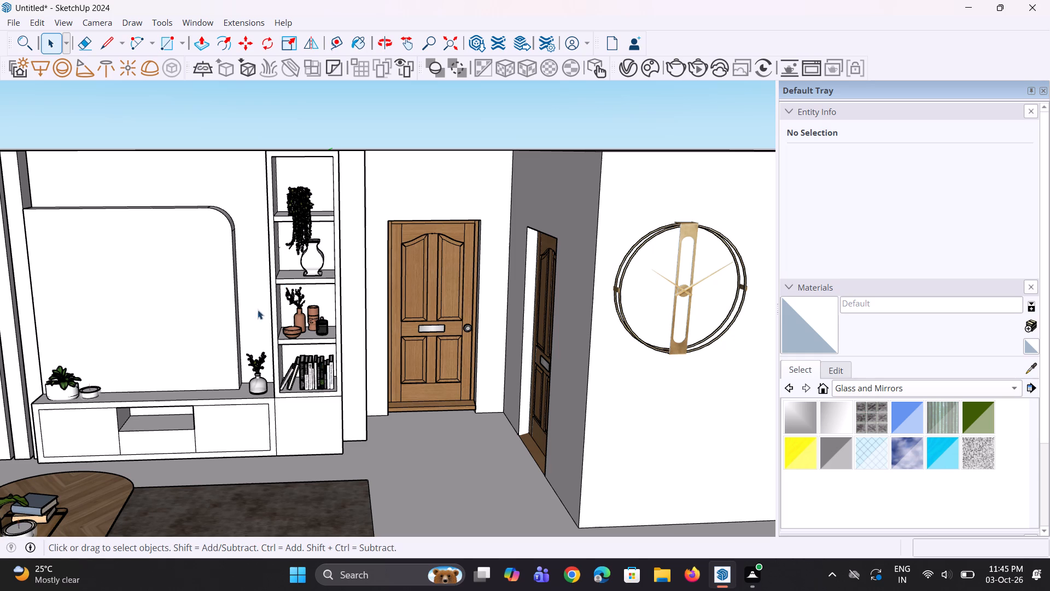
pyautogui.scroll(-8, 310, 322)
pyautogui.scroll(5, 312, 297)
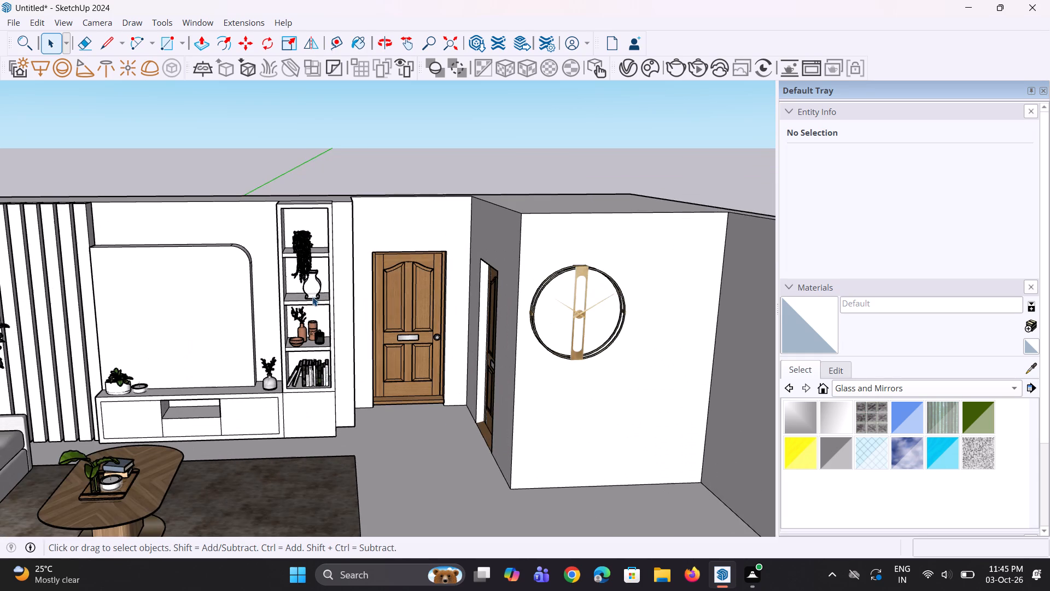
pyautogui.click(312, 297)
pyautogui.scroll(11, 312, 297)
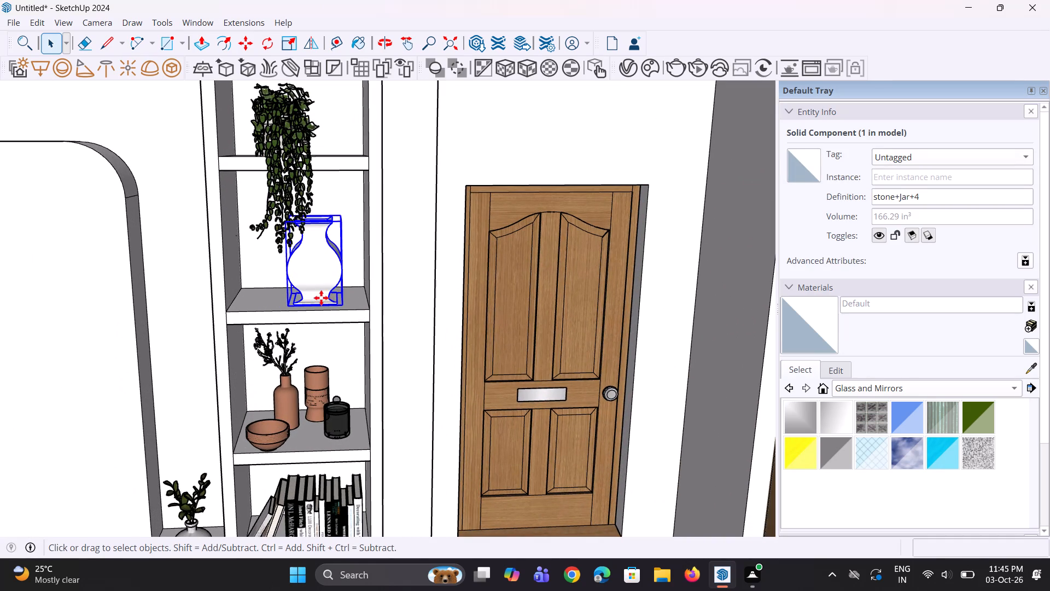
pyautogui.press('m')
pyautogui.click(348, 302)
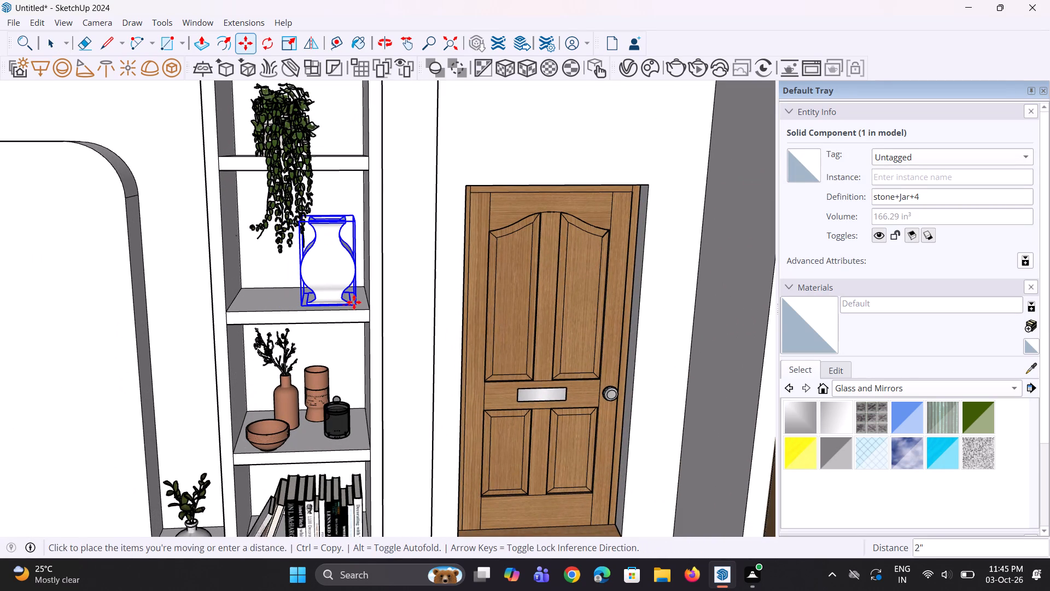
pyautogui.click(354, 302)
# Copy the white stone jar to the TV side of the same shelf compartment and adjust the copy's position slightly.
pyautogui.press('m')
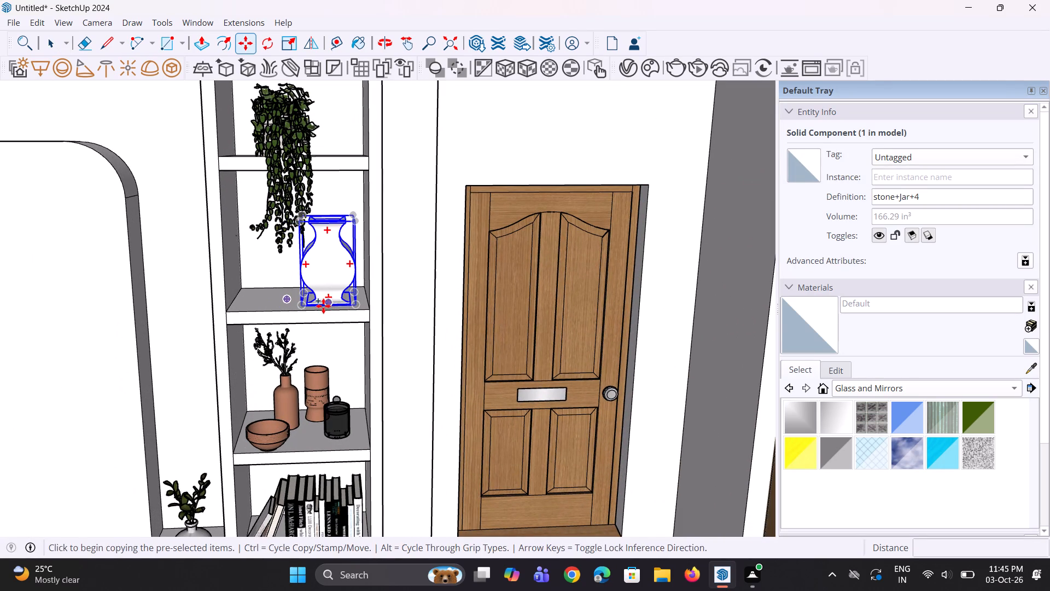
pyautogui.click(307, 307)
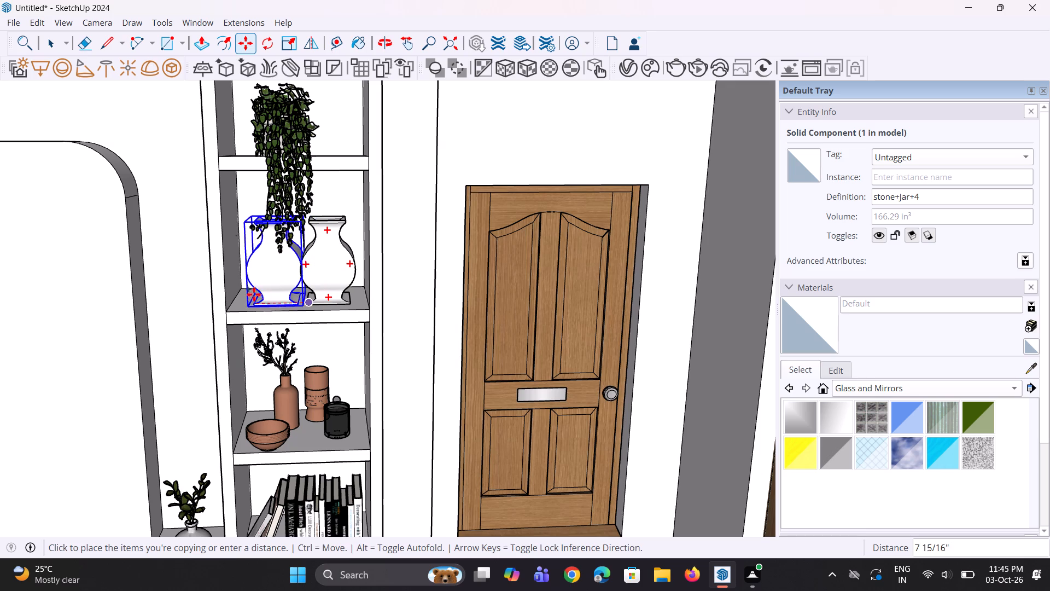
pyautogui.click(251, 296)
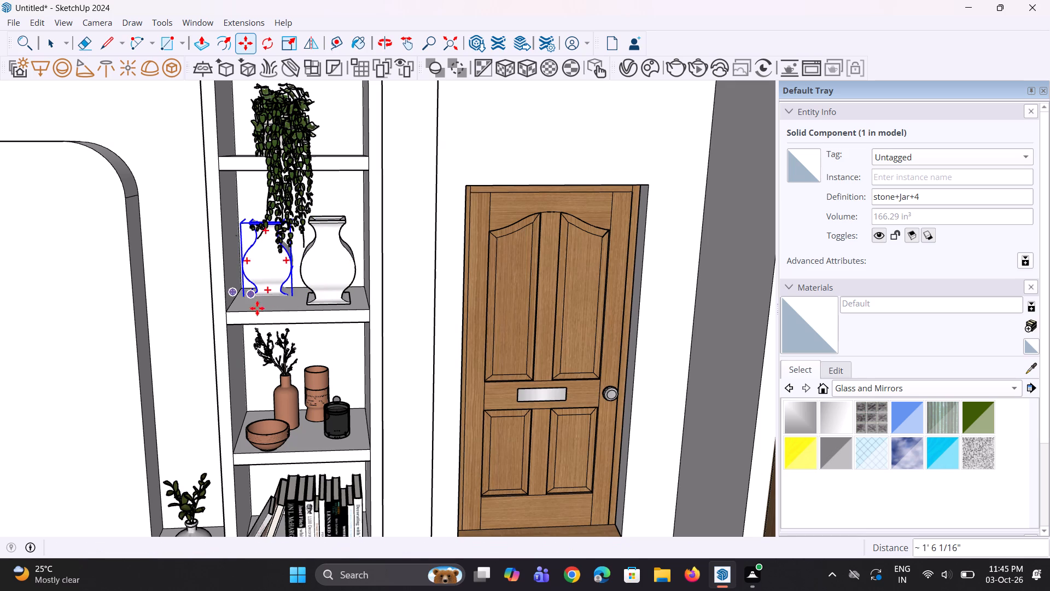
pyautogui.moveTo(281, 309); pyautogui.dragTo(262, 360, button='middle')
pyautogui.scroll(4, 276, 298)
pyautogui.moveTo(282, 292); pyautogui.dragTo(302, 257, button='middle')
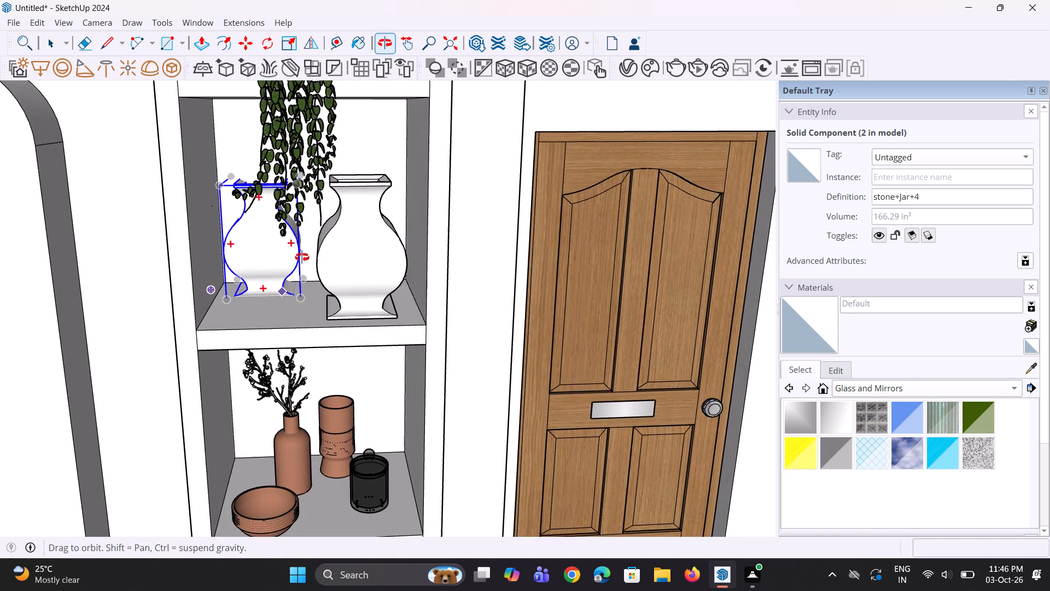
pyautogui.moveTo(302, 257); pyautogui.dragTo(302, 255, button='middle')
pyautogui.click(304, 296)
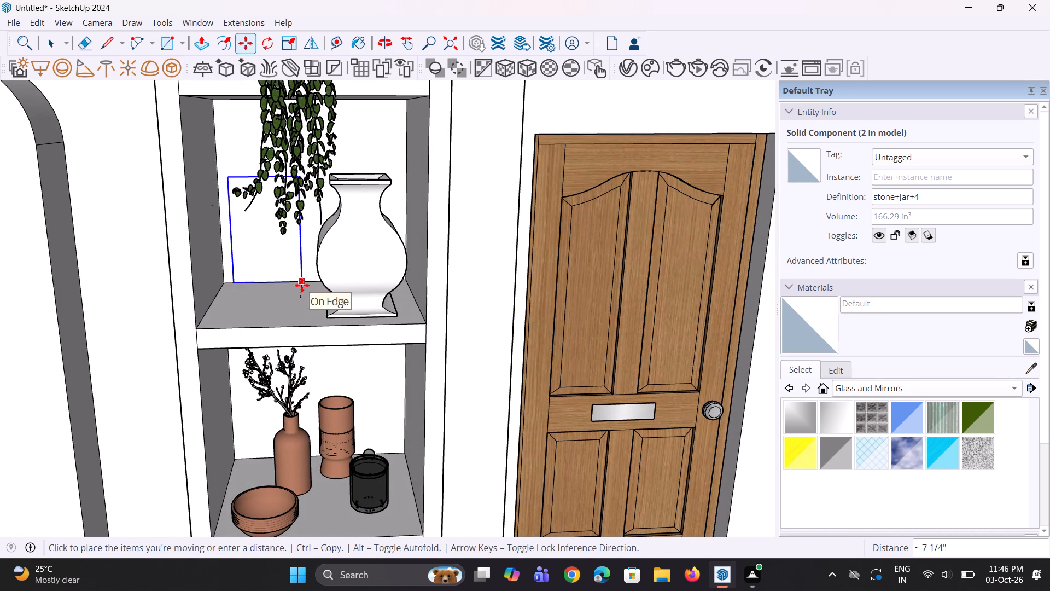
pyautogui.click(302, 289)
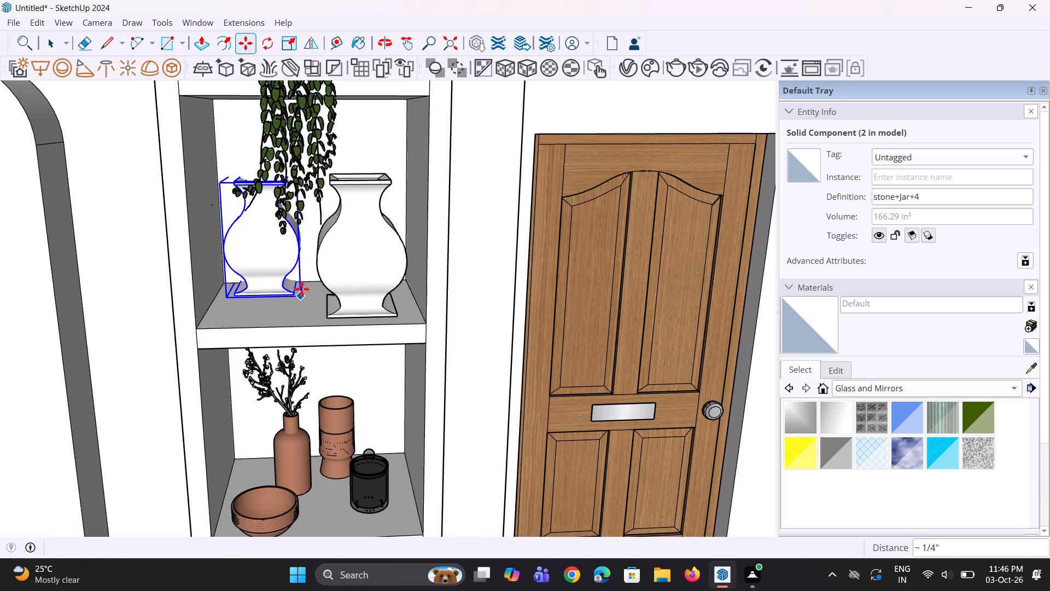
# Bring the copied stone jar forward about 4 3/16" on its shelf board.
pyautogui.moveTo(302, 289); pyautogui.dragTo(253, 331, button='middle')
pyautogui.scroll(2, 262, 306)
pyautogui.moveTo(276, 306); pyautogui.dragTo(300, 309, button='middle')
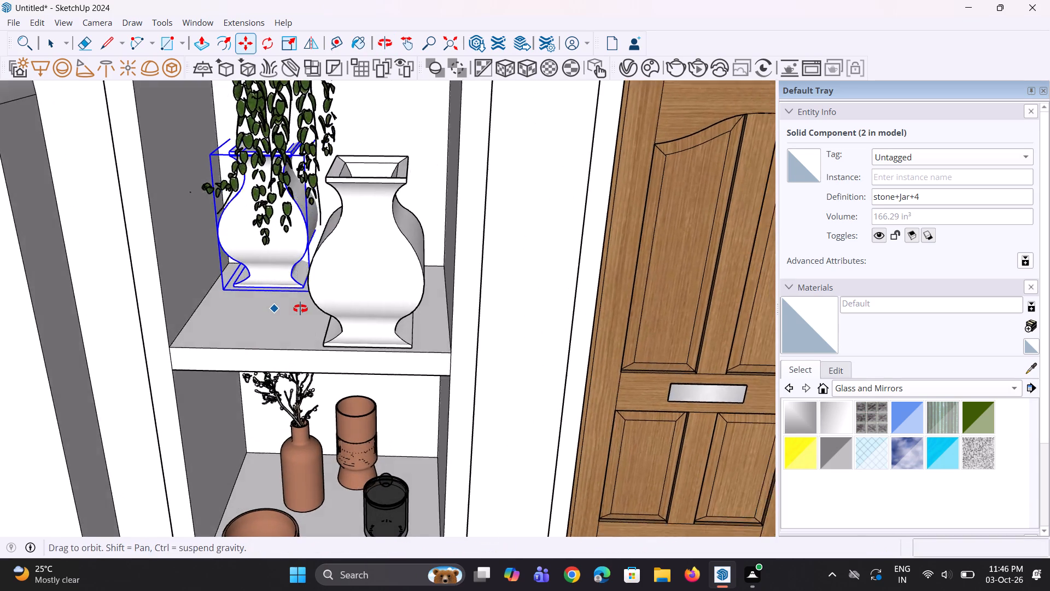
pyautogui.moveTo(300, 309); pyautogui.dragTo(317, 298, button='middle')
pyautogui.click(314, 293)
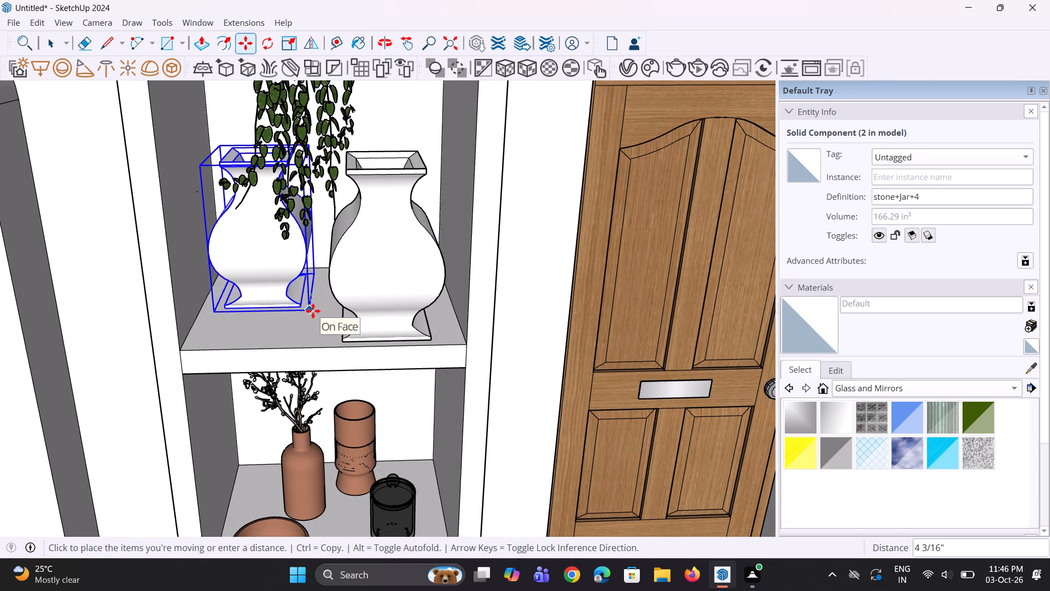
pyautogui.click(312, 311)
# Nudge the copied stone jar slightly along the shelf towards the original jar.
pyautogui.scroll(-10, 312, 311)
pyautogui.moveTo(312, 311); pyautogui.dragTo(314, 282, button='middle')
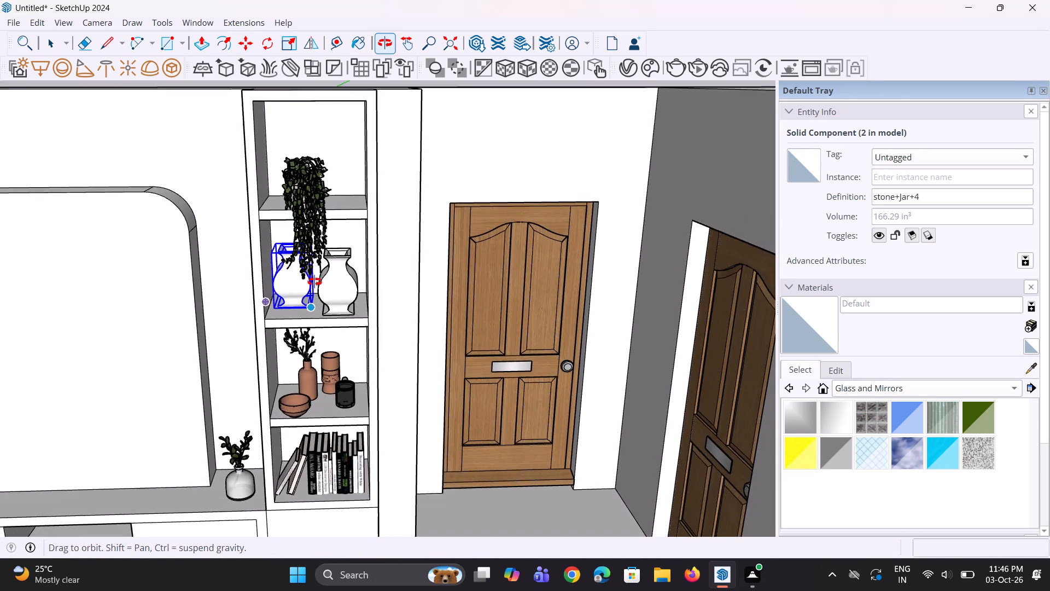
pyautogui.moveTo(314, 282); pyautogui.dragTo(322, 268, button='middle')
pyautogui.click(310, 304)
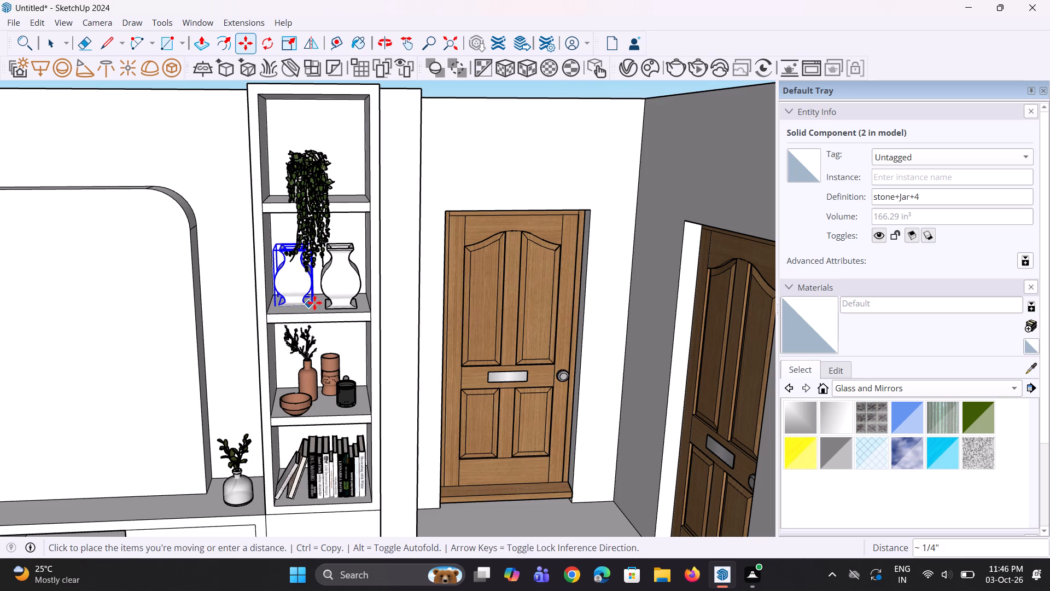
pyautogui.click(318, 302)
pyautogui.scroll(-9, 287, 320)
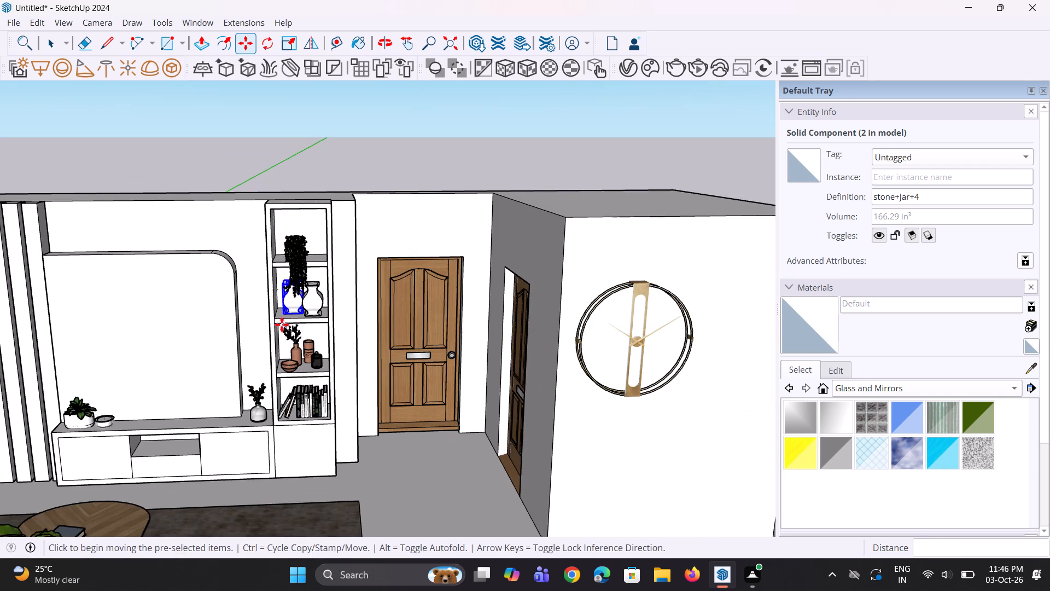
pyautogui.press('space')
pyautogui.press('space')
pyautogui.click(381, 175)
# Review the decorated shelf unit, TV console and surrounding room from nearer and farther viewpoints.
pyautogui.moveTo(311, 348); pyautogui.dragTo(301, 337, button='middle')
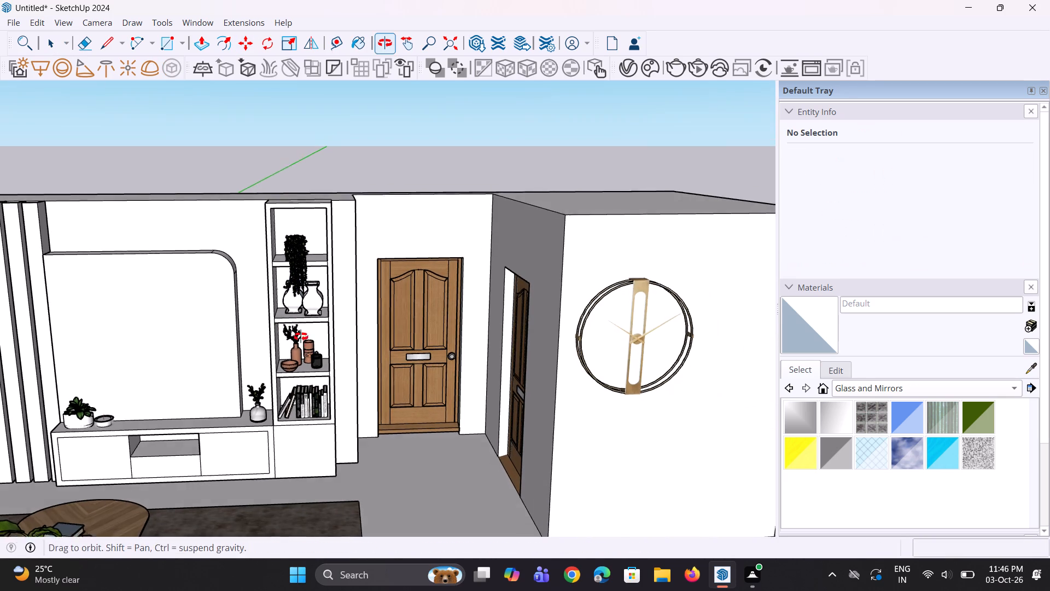
pyautogui.moveTo(301, 337); pyautogui.dragTo(296, 334, button='middle')
pyautogui.scroll(-2, 297, 344)
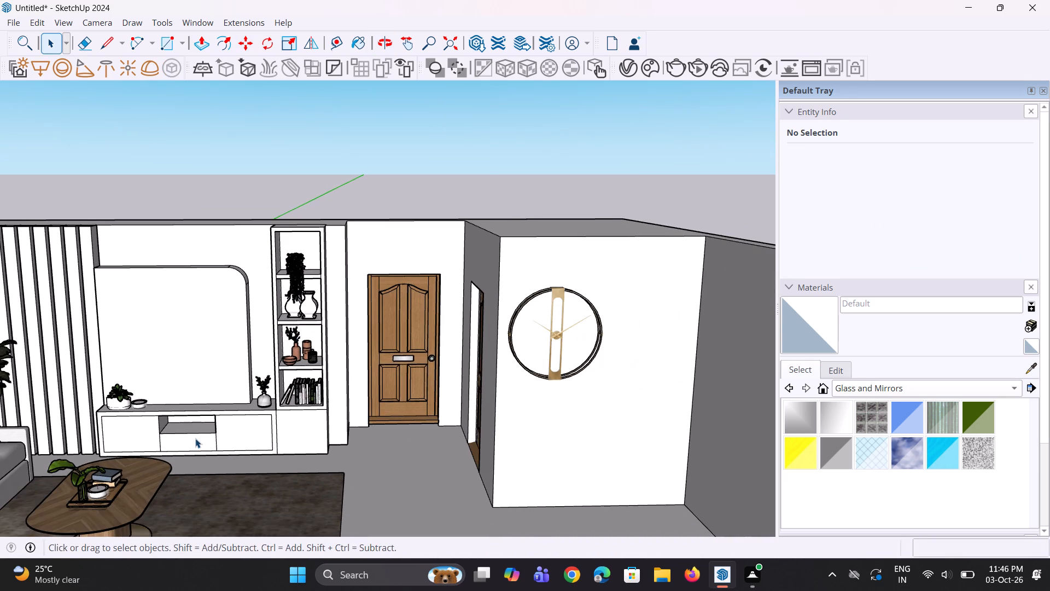
pyautogui.scroll(-4, 200, 431)
pyautogui.moveTo(201, 430); pyautogui.dragTo(211, 413, button='middle')
pyautogui.scroll(4, 193, 419)
pyautogui.moveTo(194, 421); pyautogui.dragTo(201, 425, button='middle')
pyautogui.scroll(-5, 241, 303)
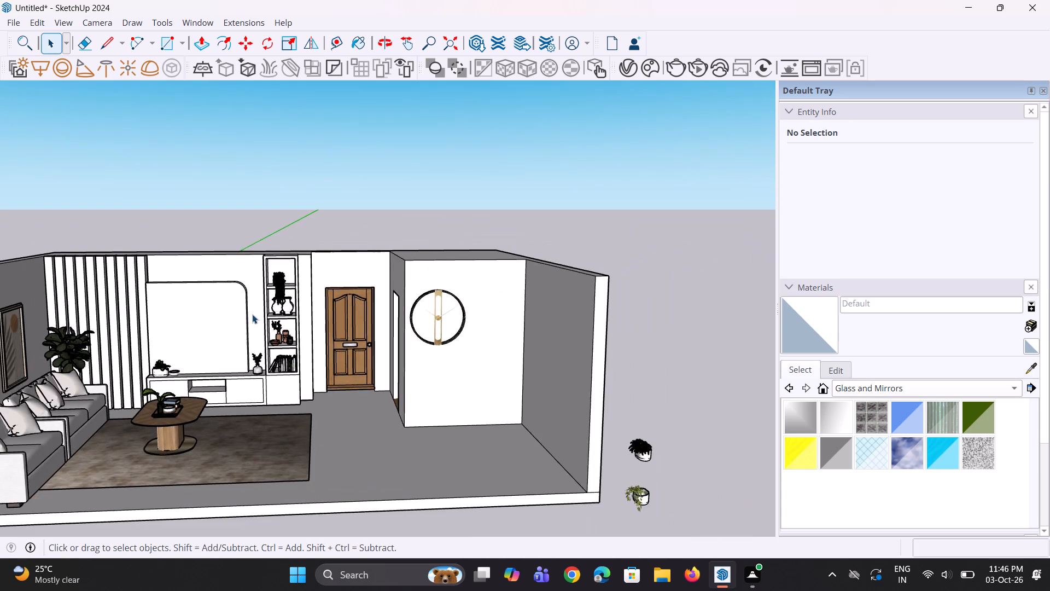
pyautogui.scroll(-2, 252, 314)
# Import the bottle model from Downloads and place it outside the room, beyond the clock wall.
pyautogui.click(14, 19)
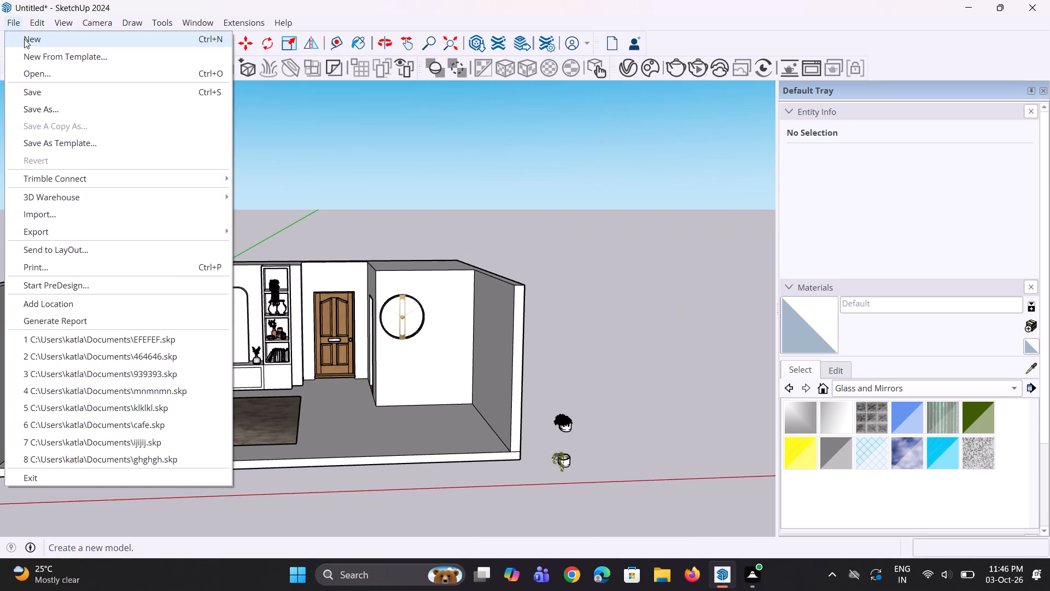
pyautogui.click(68, 208)
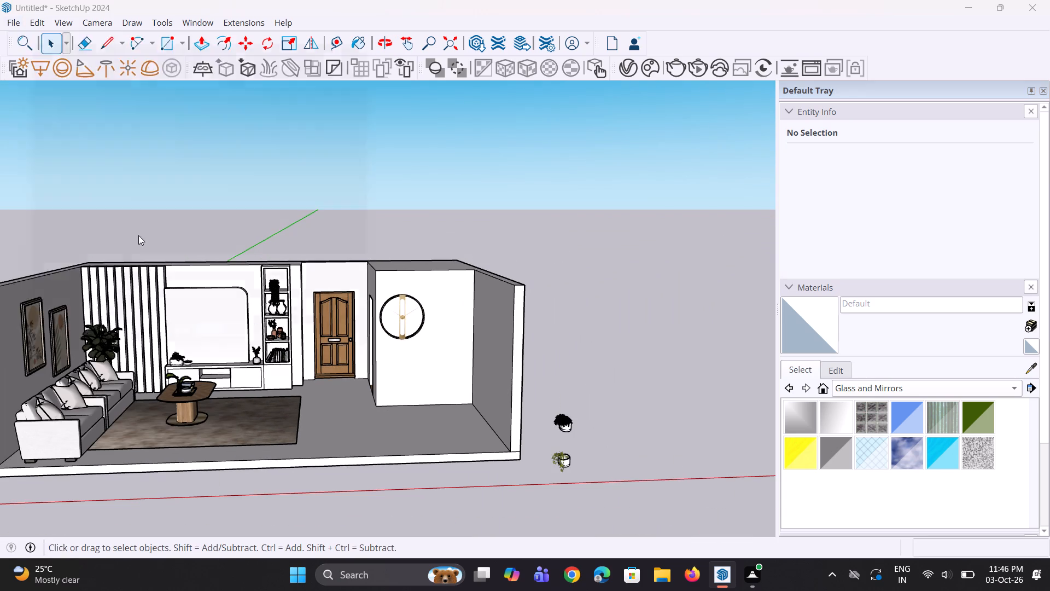
pyautogui.scroll(-4, 258, 207)
pyautogui.moveTo(513, 127); pyautogui.dragTo(516, 209)
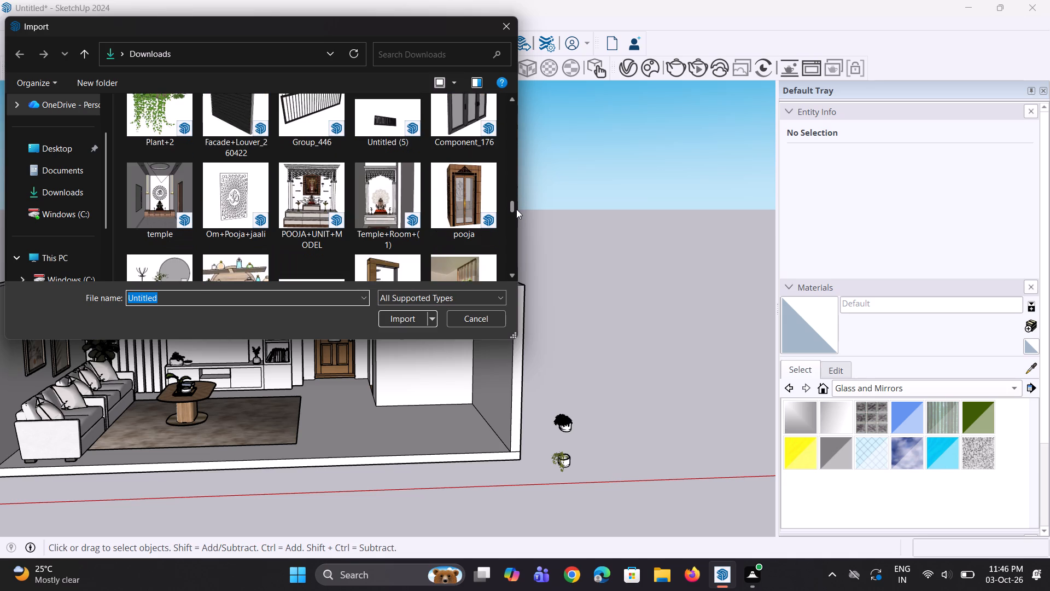
pyautogui.moveTo(516, 209); pyautogui.dragTo(516, 212)
pyautogui.click(310, 219)
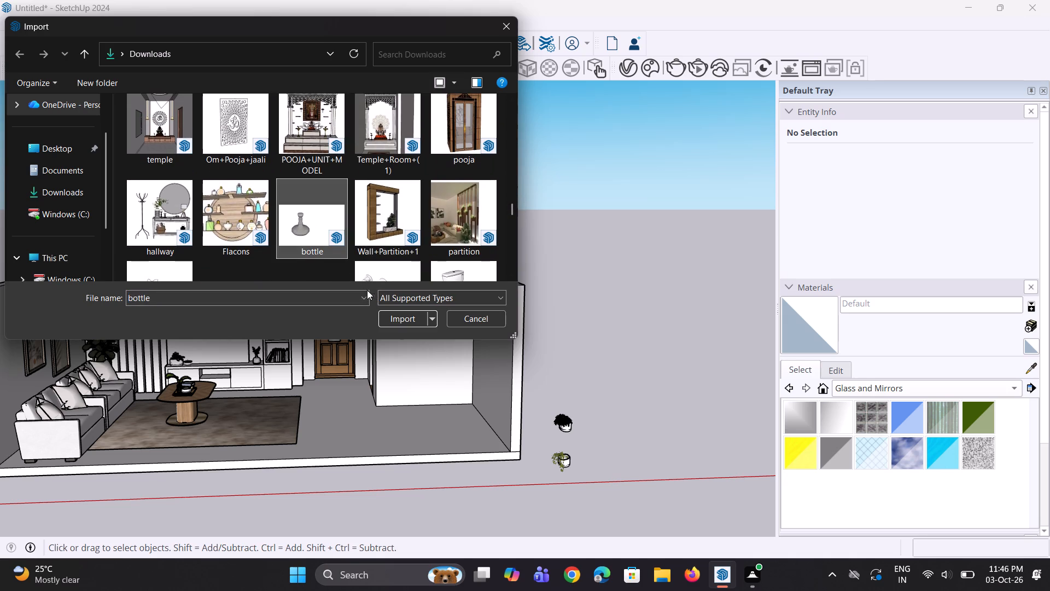
pyautogui.click(394, 317)
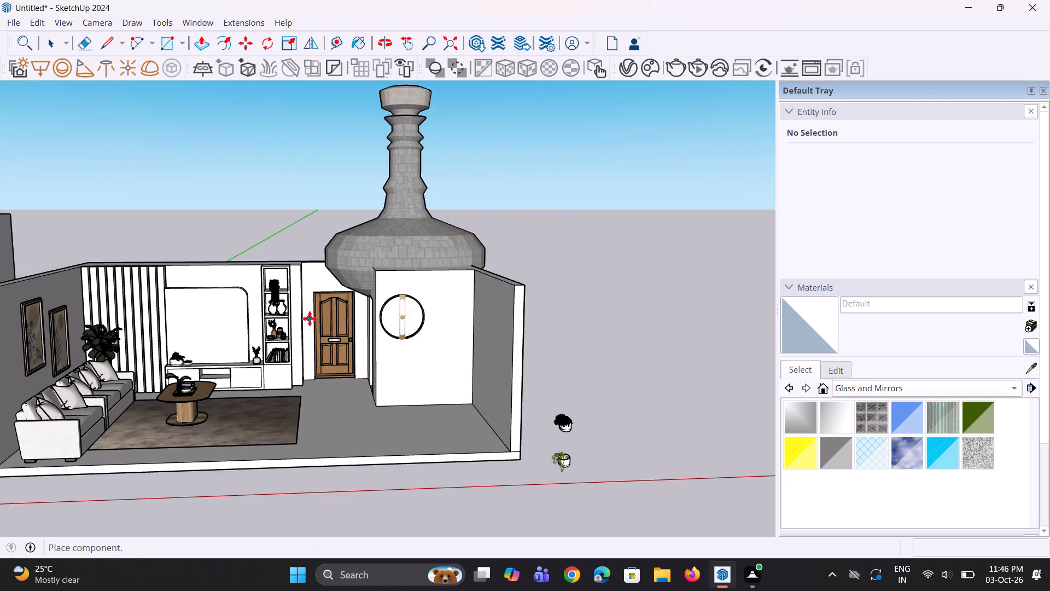
pyautogui.scroll(-4, 307, 318)
pyautogui.click(476, 296)
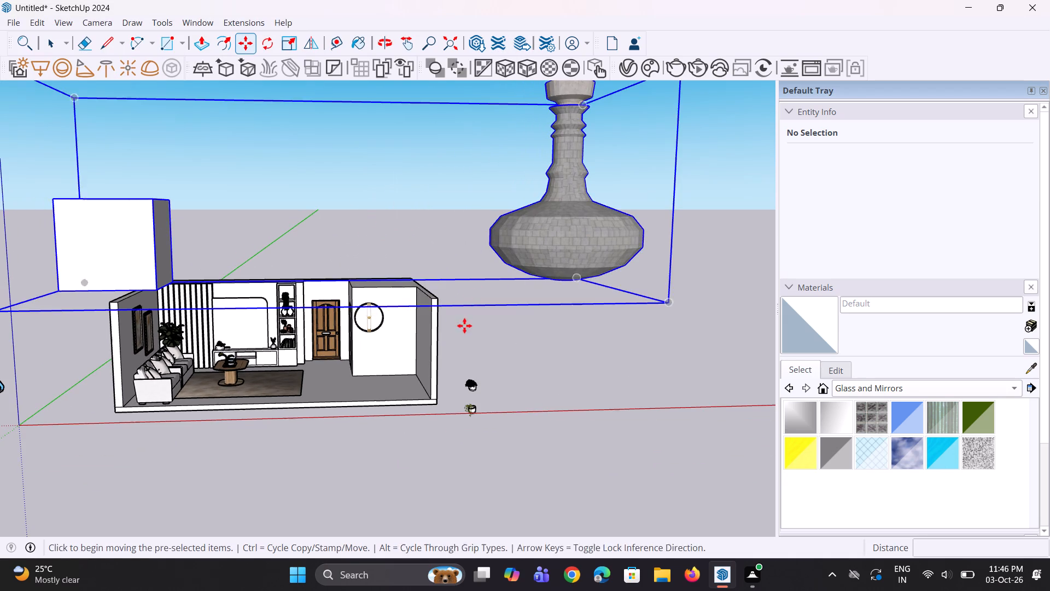
# Explode the imported bottle component into separate parts.
pyautogui.scroll(-6, 457, 331)
pyautogui.rightClick(494, 275)
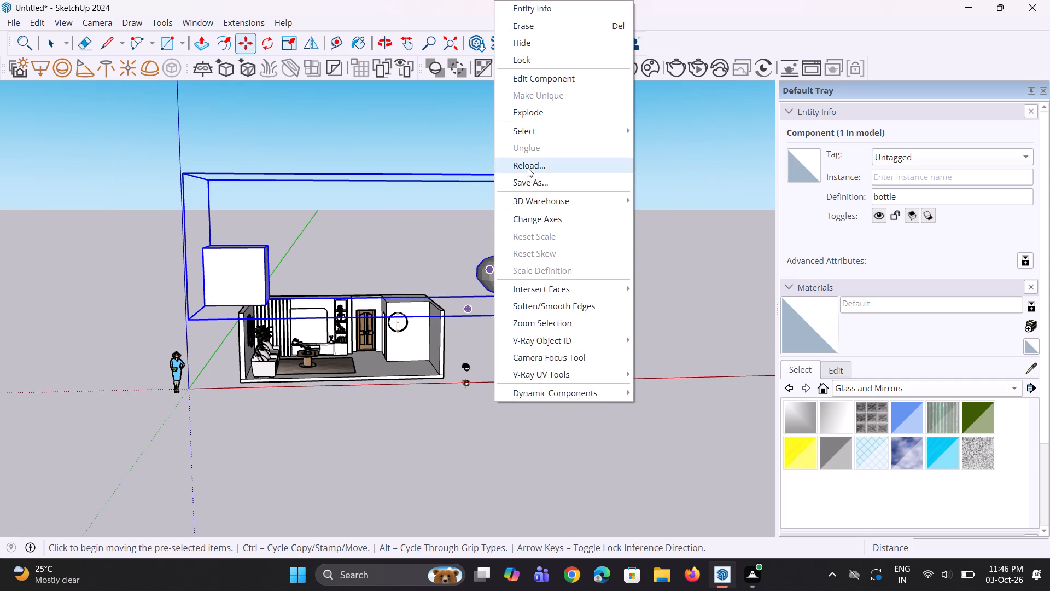
pyautogui.click(540, 115)
pyautogui.press('space')
pyautogui.press('space')
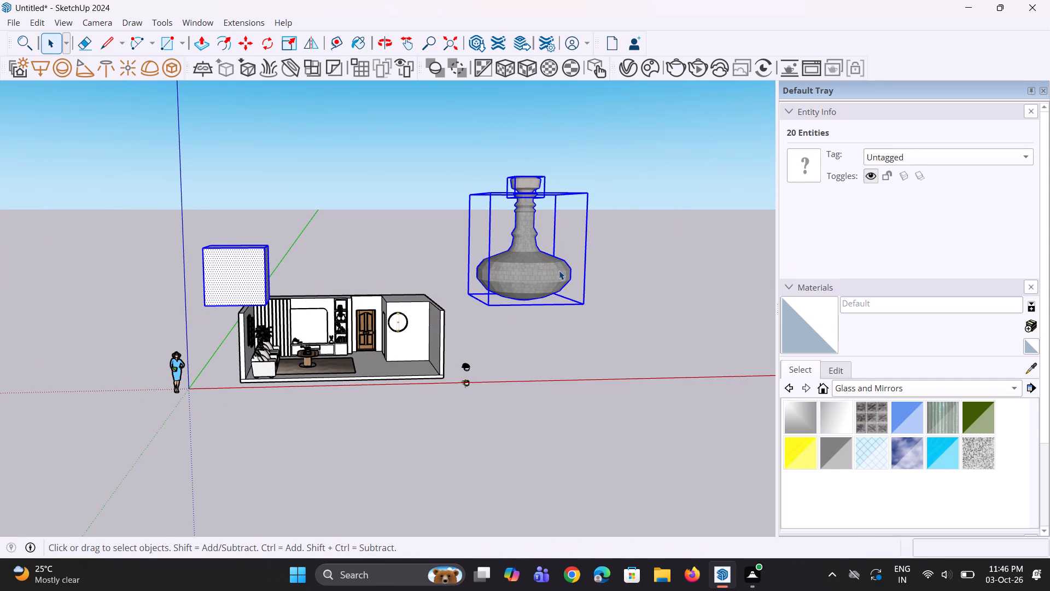
# Delete the front face and an upper edge of the leftover box floating above the room.
pyautogui.click(259, 284)
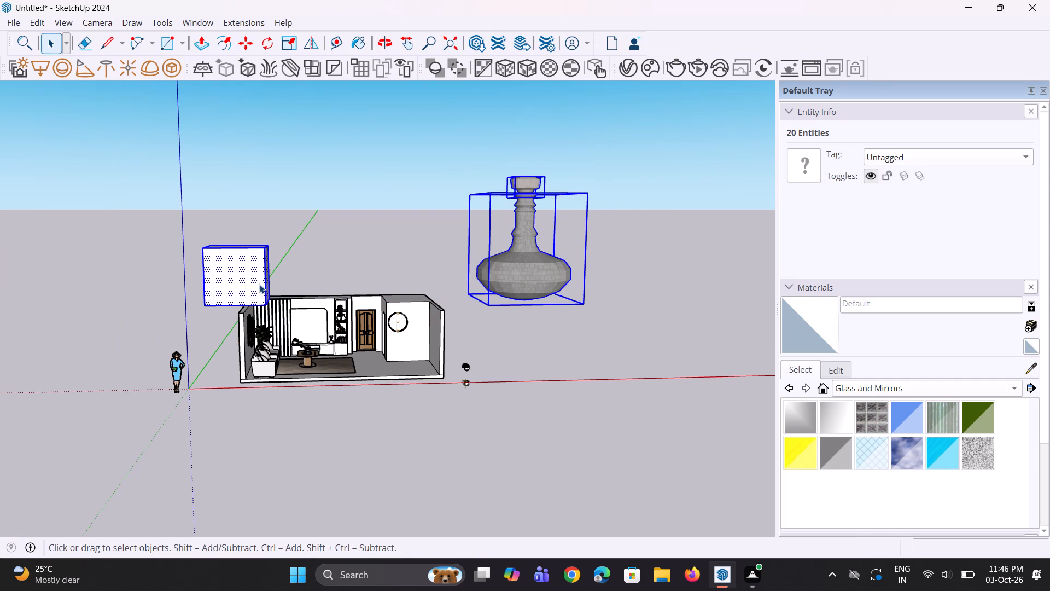
pyautogui.click(259, 282)
pyautogui.press('Delete')
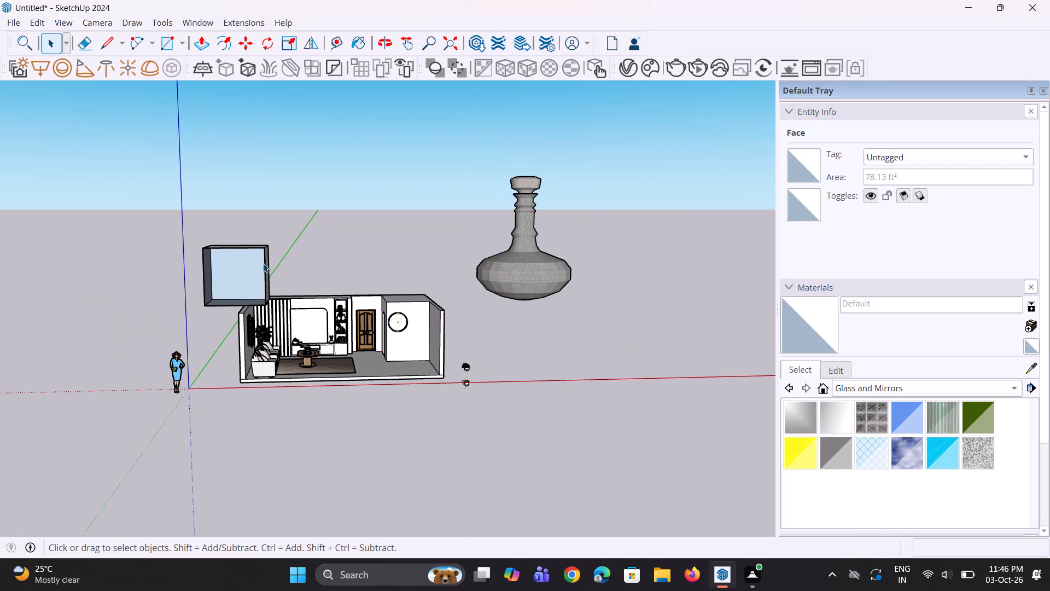
pyautogui.click(229, 247)
pyautogui.press('Delete')
# Delete the leftover box's remaining side faces, upper edges and all but one of its upright edges.
pyautogui.scroll(-4, 212, 239)
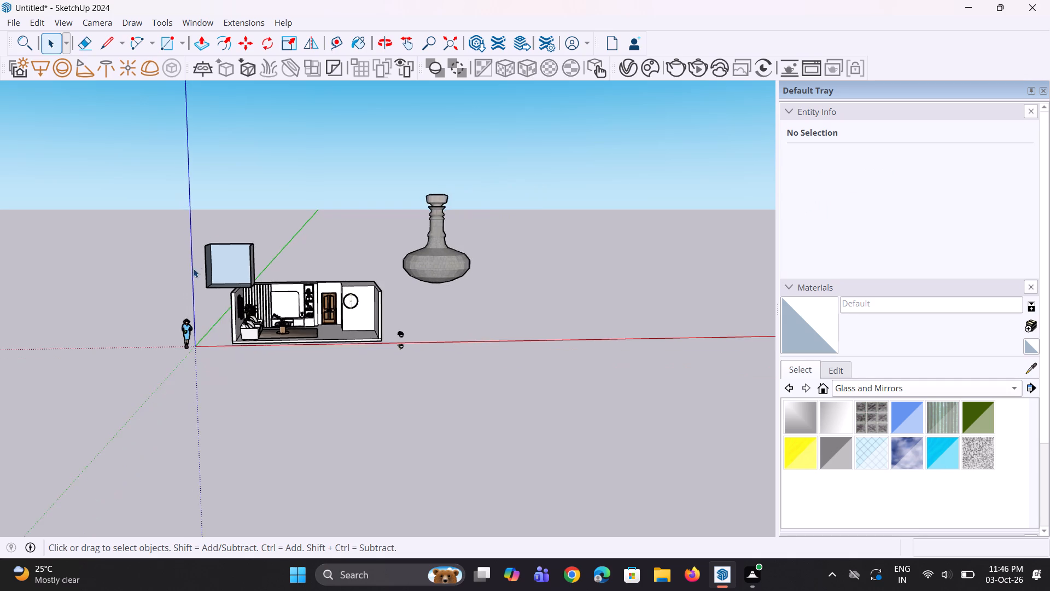
pyautogui.moveTo(195, 278); pyautogui.dragTo(358, 328, button='middle')
pyautogui.click(254, 304)
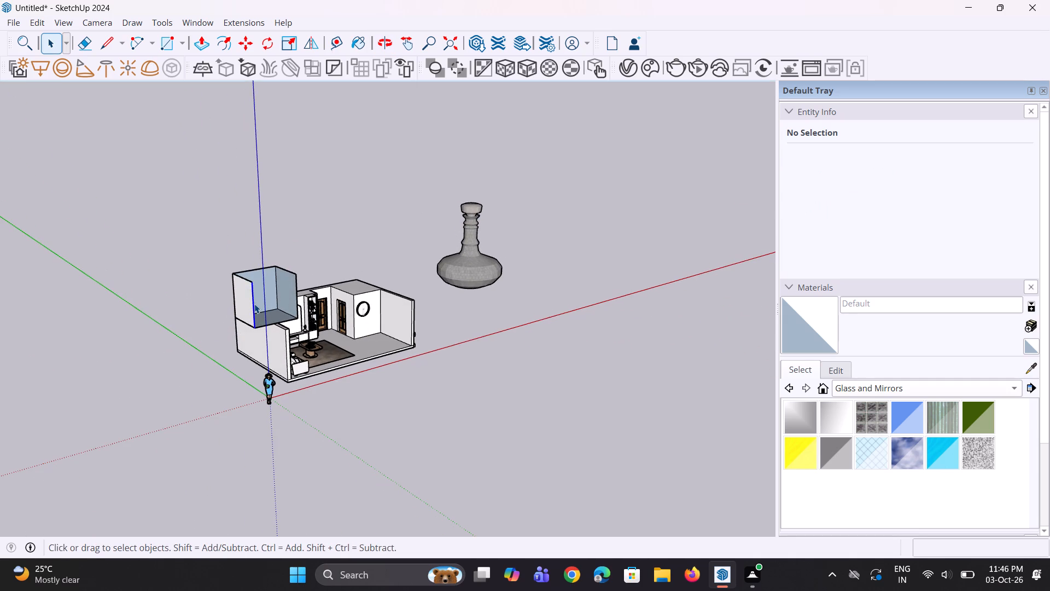
pyautogui.press('Delete')
pyautogui.click(247, 279)
pyautogui.press('Delete')
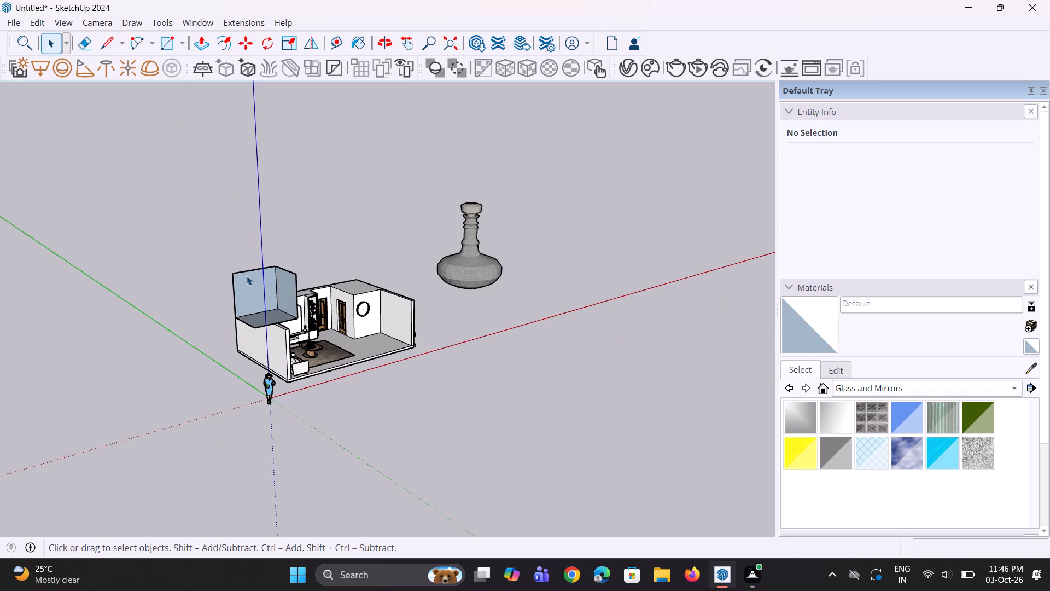
pyautogui.click(248, 273)
pyautogui.press('Delete')
pyautogui.click(284, 270)
pyautogui.press('Delete')
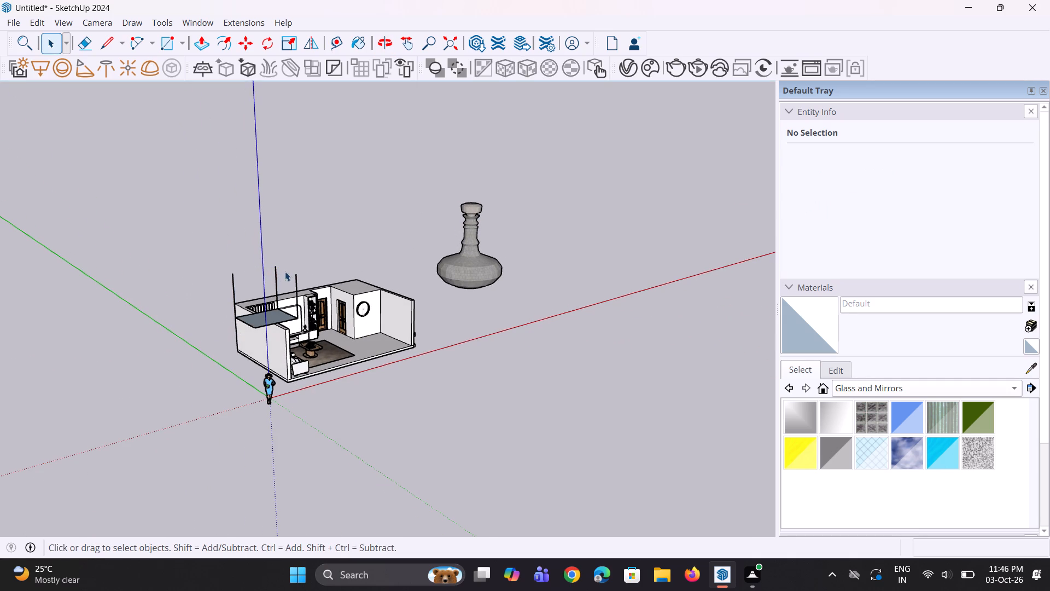
pyautogui.click(277, 281)
pyautogui.press('Delete')
pyautogui.click(297, 293)
pyautogui.press('Delete')
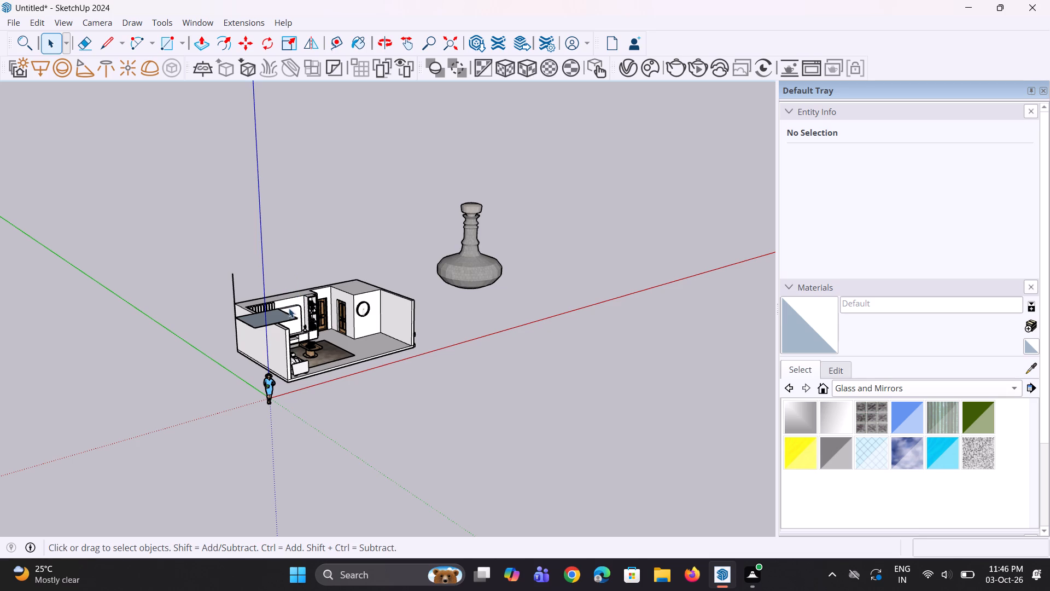
# Delete the box's base face with its outline edges and the last upright edge above the room corner.
pyautogui.click(258, 329)
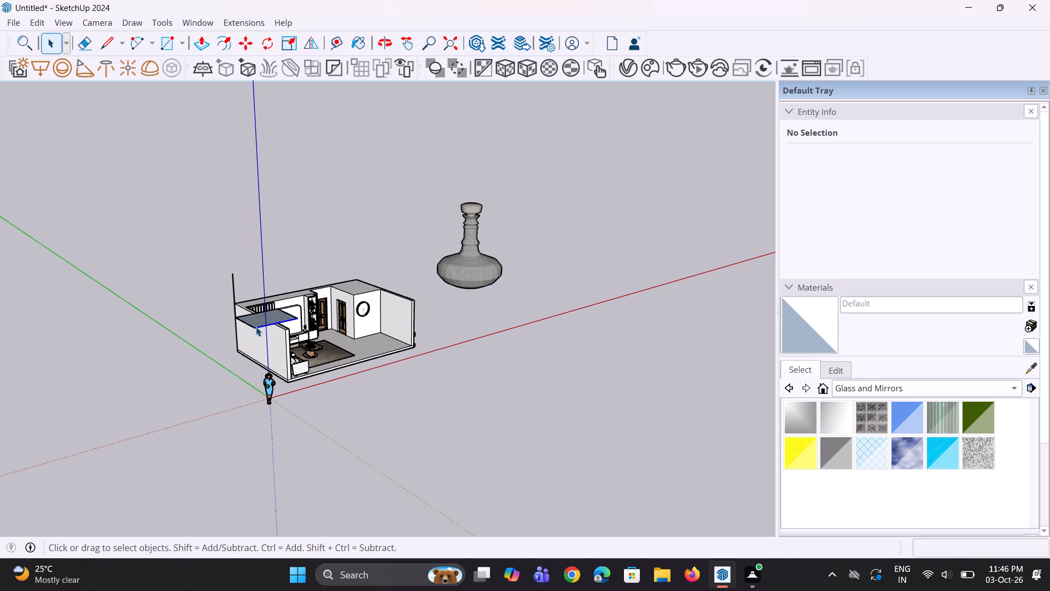
pyautogui.press('Delete')
pyautogui.click(254, 327)
pyautogui.press('Delete')
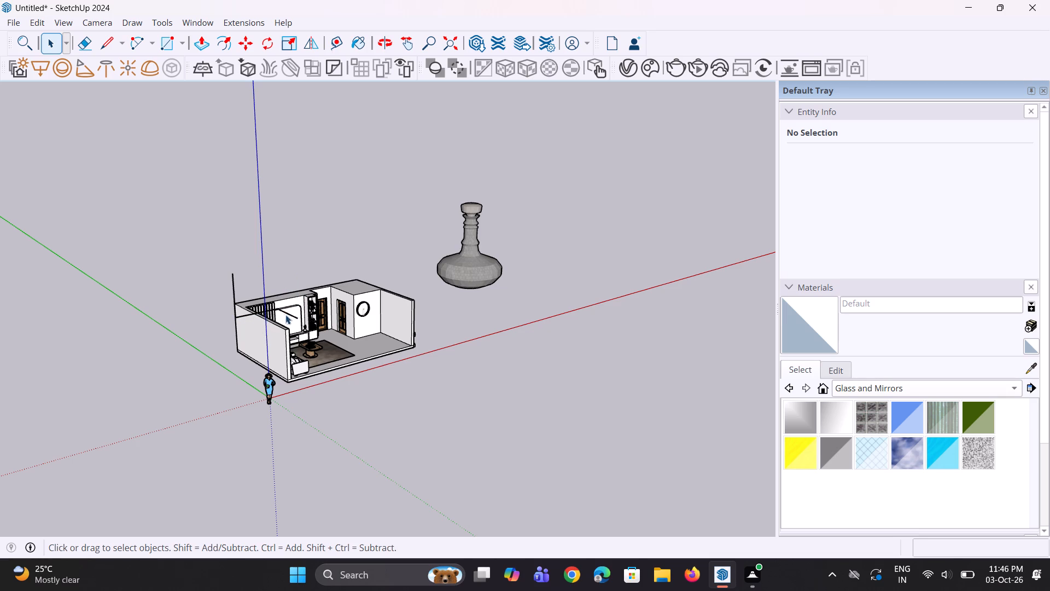
pyautogui.click(287, 314)
pyautogui.press('Delete')
pyautogui.click(244, 315)
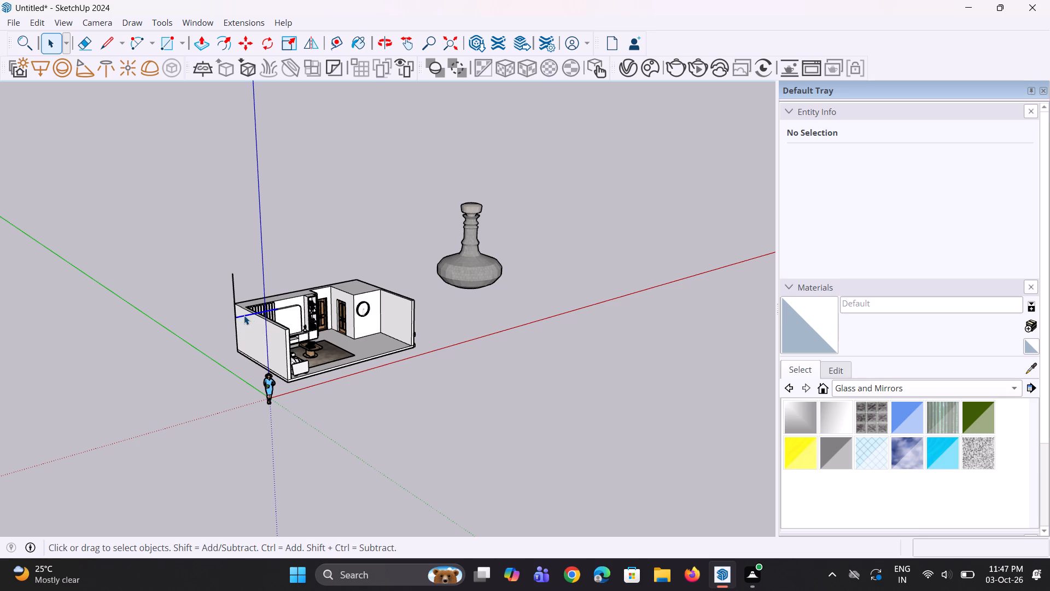
pyautogui.press('Delete')
pyautogui.click(232, 311)
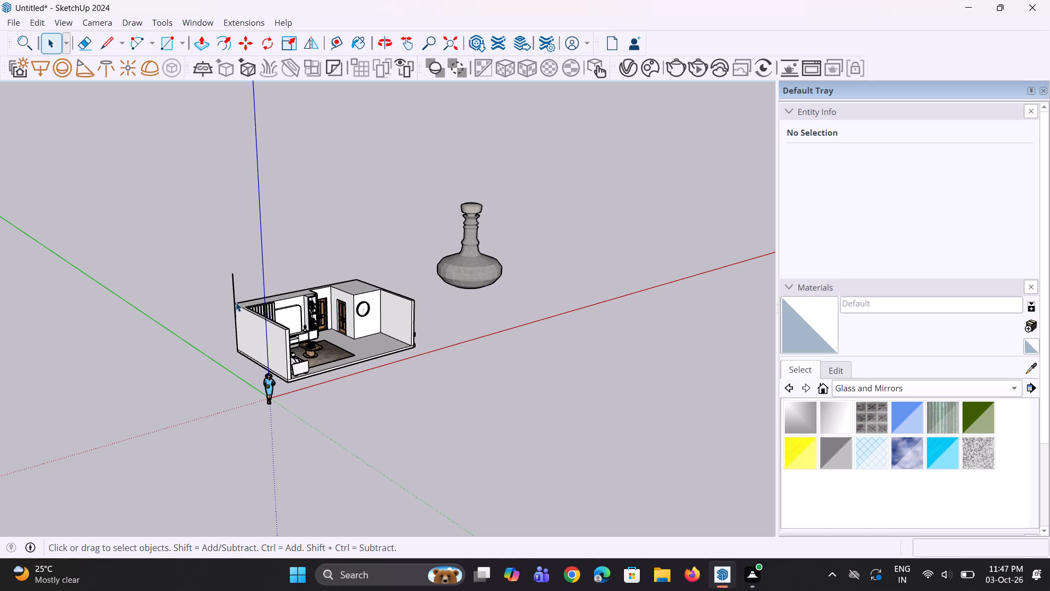
pyautogui.click(232, 296)
pyautogui.press('Delete')
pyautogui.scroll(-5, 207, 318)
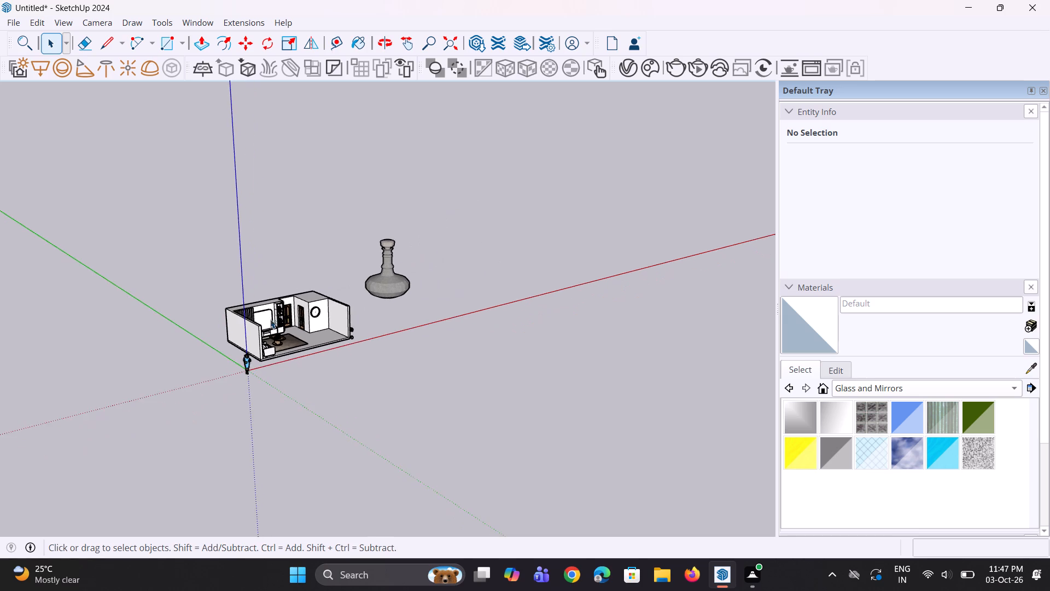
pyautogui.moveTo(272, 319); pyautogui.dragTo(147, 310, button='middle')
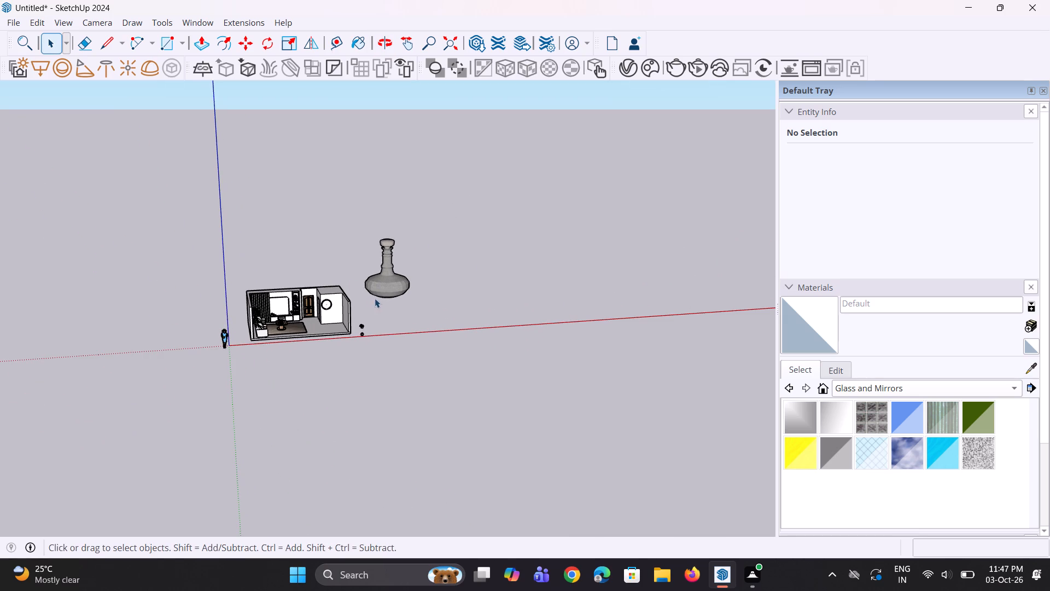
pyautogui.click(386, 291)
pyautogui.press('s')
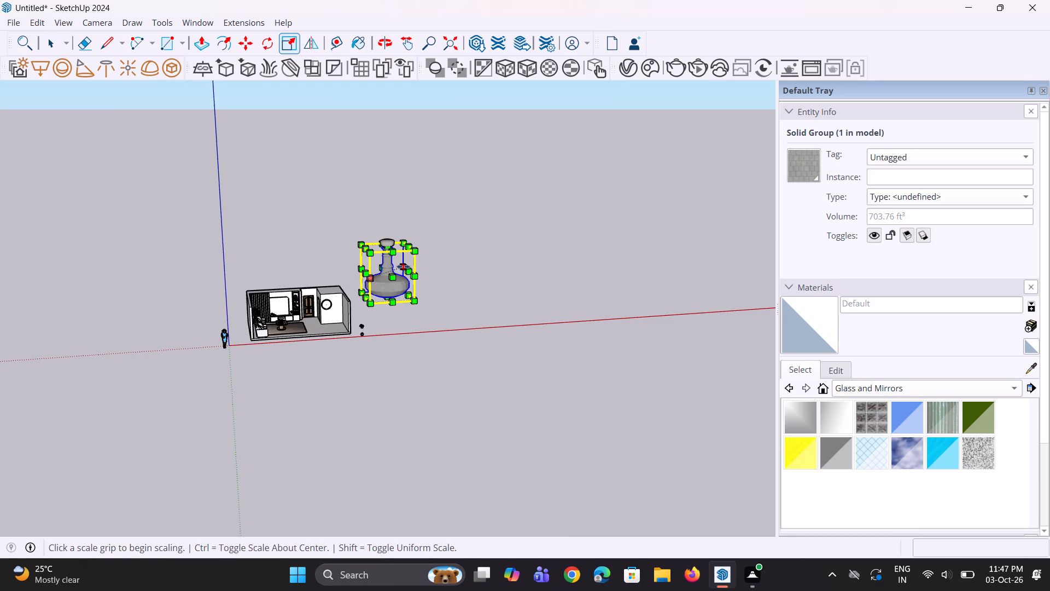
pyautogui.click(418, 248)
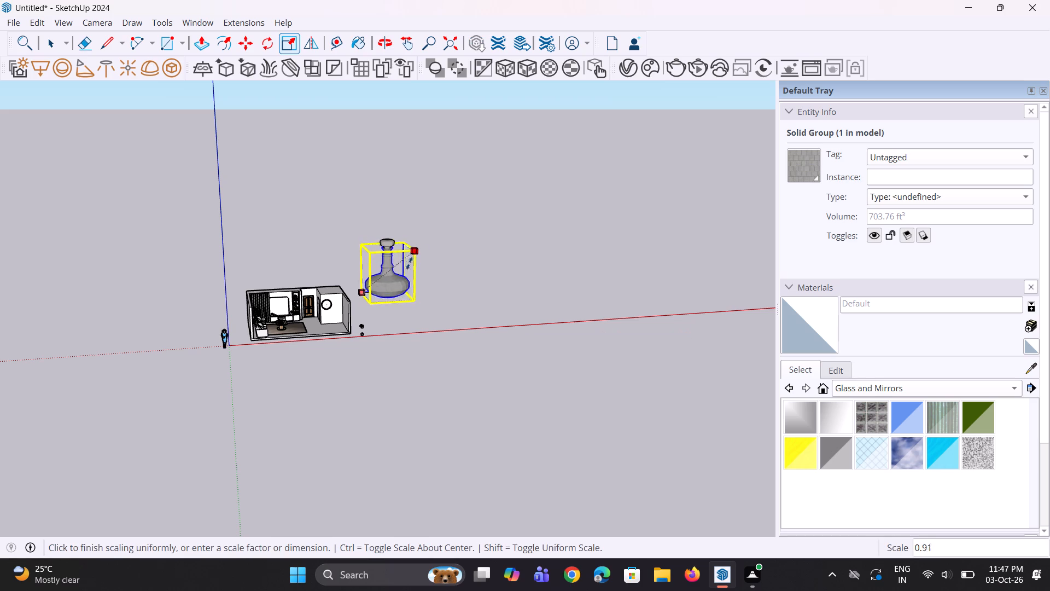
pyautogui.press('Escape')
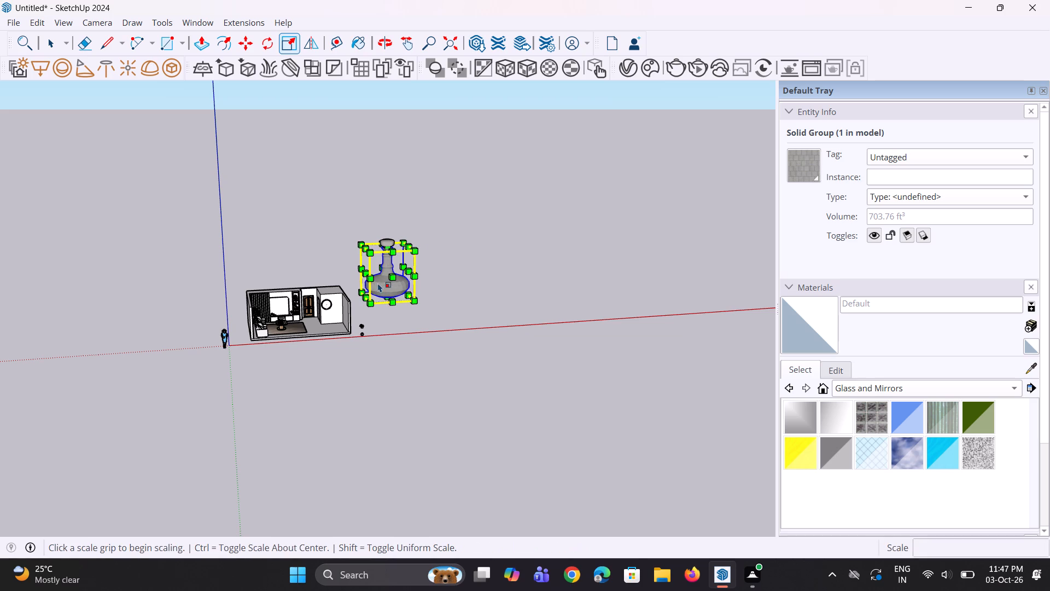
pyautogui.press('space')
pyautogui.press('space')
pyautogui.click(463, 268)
# Combine the bottle's body and its separate top piece into one group.
pyautogui.scroll(1, 412, 248)
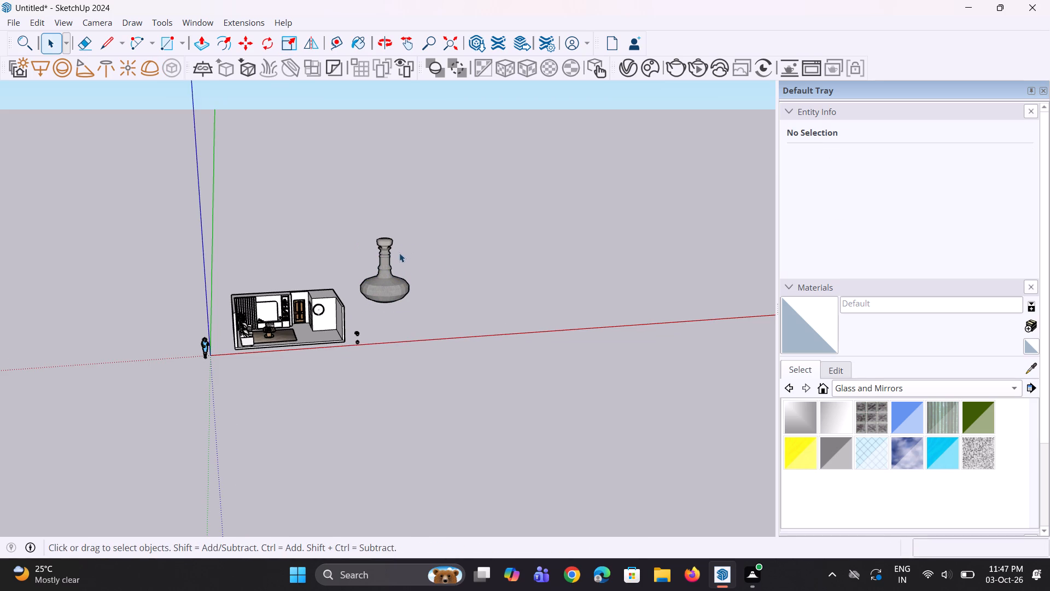
pyautogui.click(391, 272)
pyautogui.keyDown('ctrl'); pyautogui.scroll(1, 380, 244); pyautogui.keyUp('ctrl')
pyautogui.keyDown('ctrl'); pyautogui.click(382, 241); pyautogui.keyUp('ctrl')
pyautogui.keyDown('ctrl'); pyautogui.rightClick(383, 241); pyautogui.keyUp('ctrl')
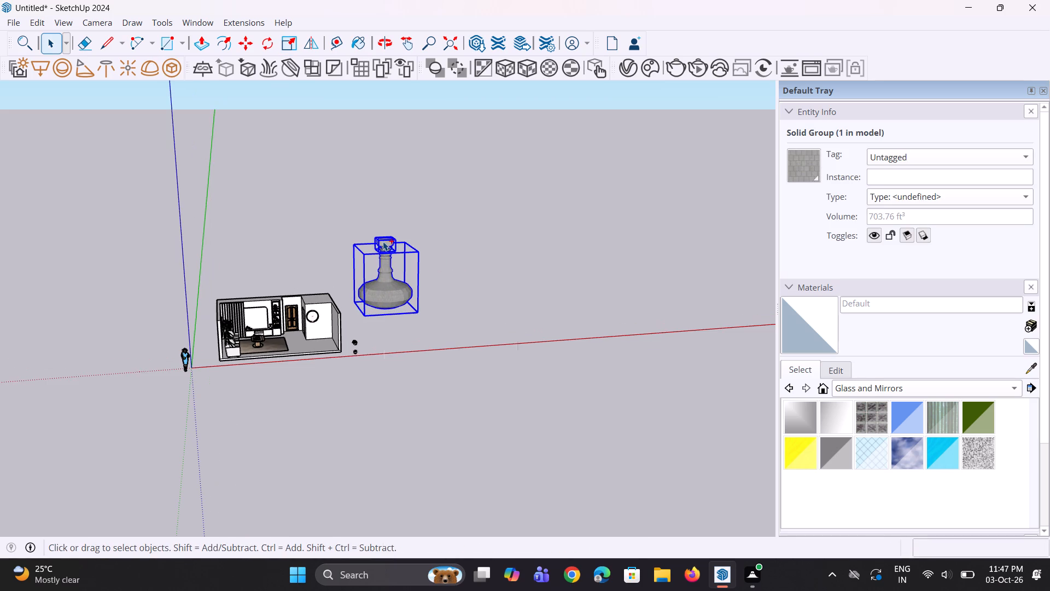
pyautogui.click(428, 390)
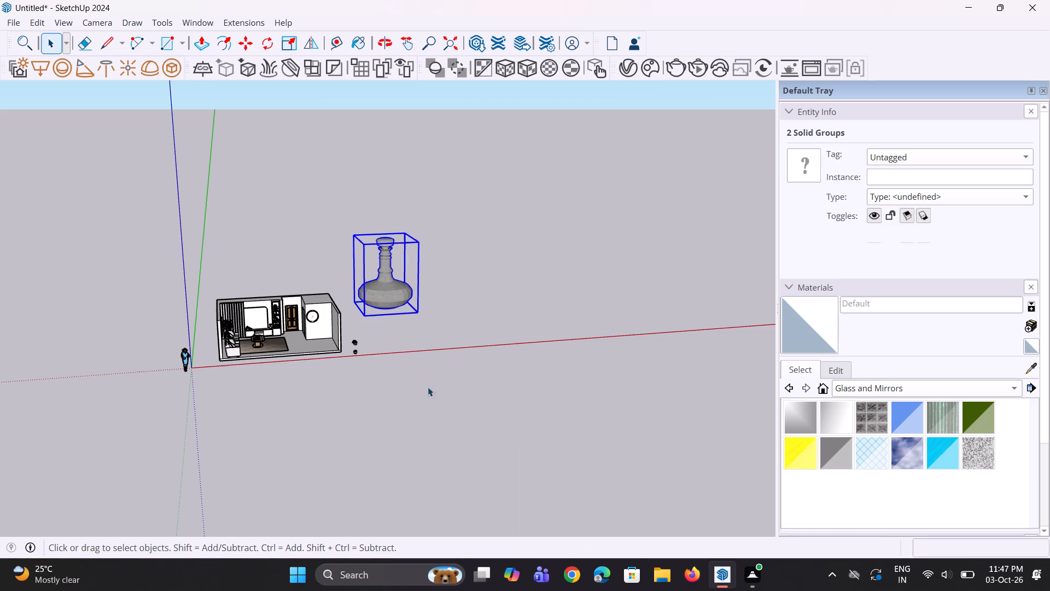
# Scale the grouped bottle down uniformly to a small fraction of its imported size.
pyautogui.press('s')
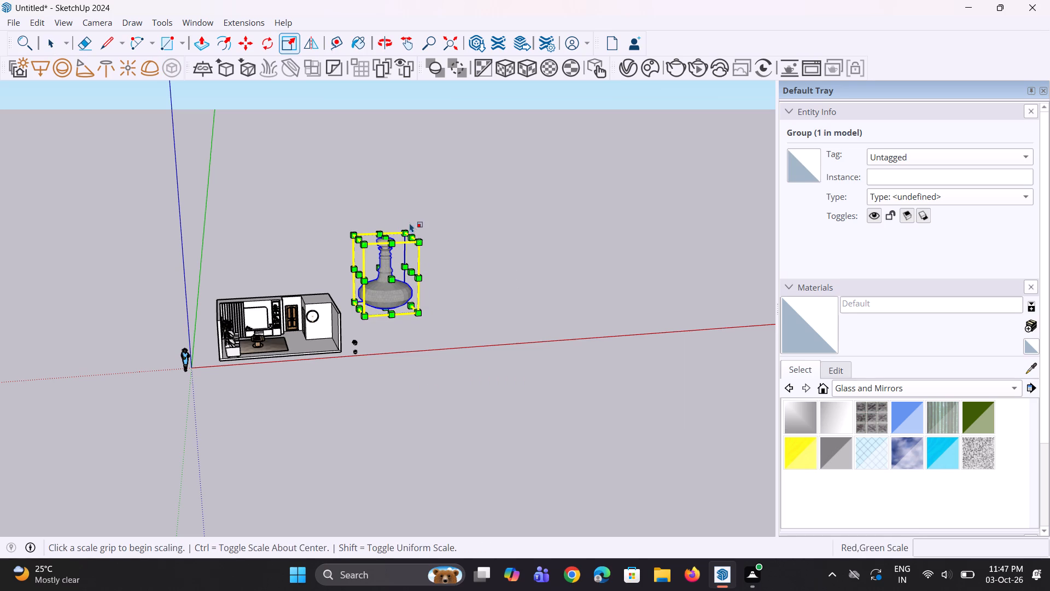
pyautogui.click(403, 238)
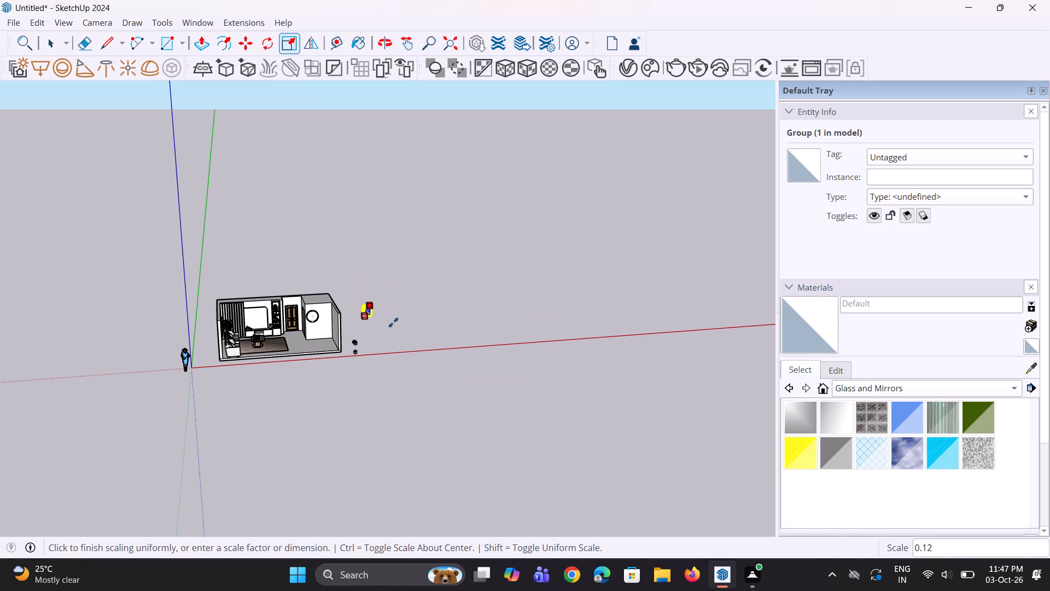
pyautogui.click(392, 313)
# Move the bottle group into the room, onto the floor in front of the wooden door beside the rug.
pyautogui.scroll(5, 365, 317)
pyautogui.press('m')
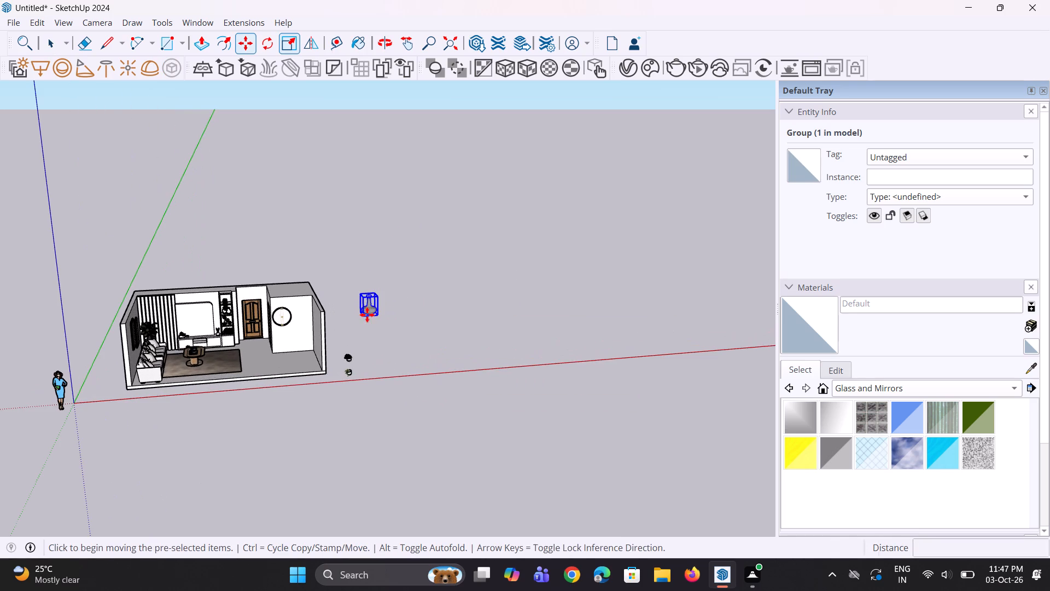
pyautogui.click(369, 311)
pyautogui.scroll(3, 220, 334)
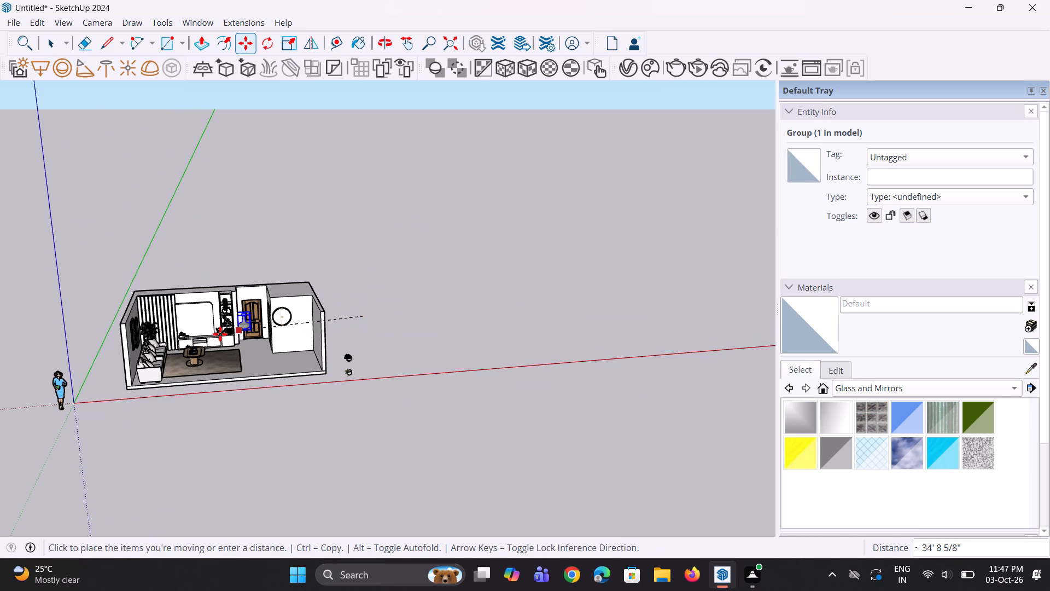
pyautogui.scroll(3, 214, 337)
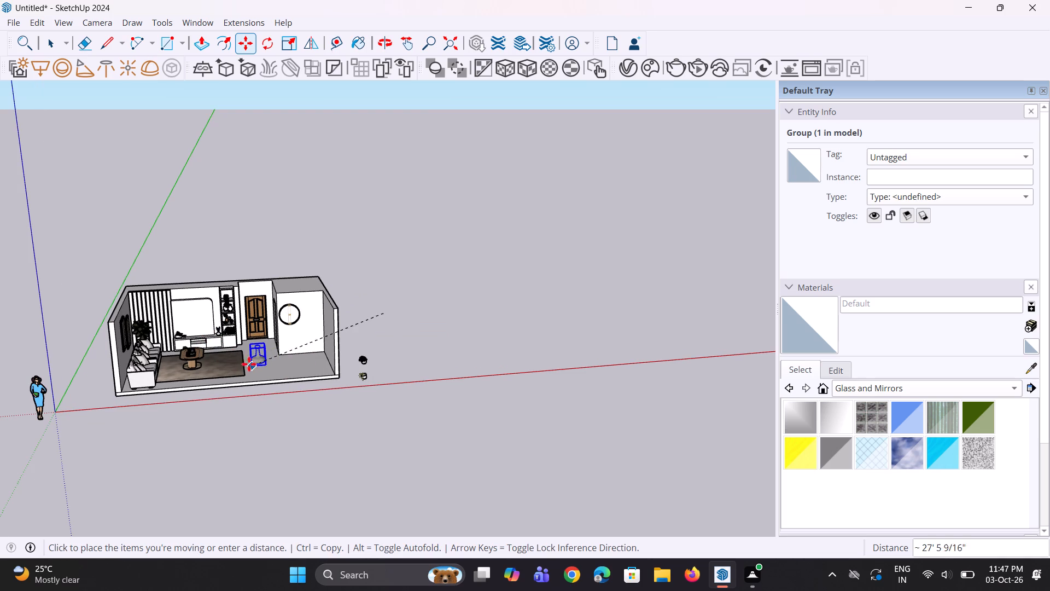
pyautogui.scroll(4, 220, 335)
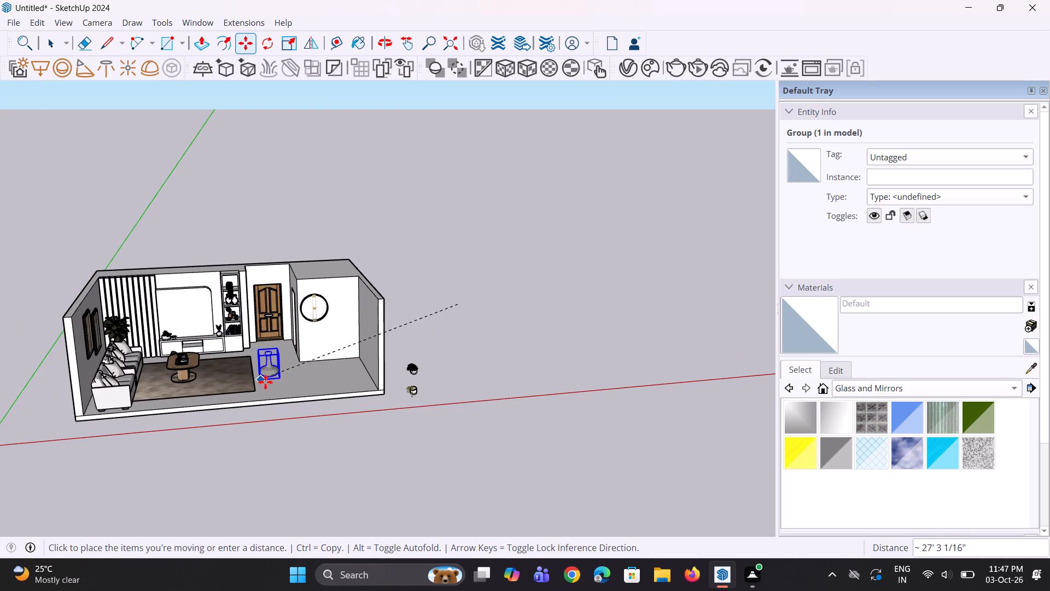
pyautogui.click(268, 384)
# Scale the bottle group on the floor down uniformly by a factor of about 0.53.
pyautogui.scroll(3, 293, 364)
pyautogui.press('s')
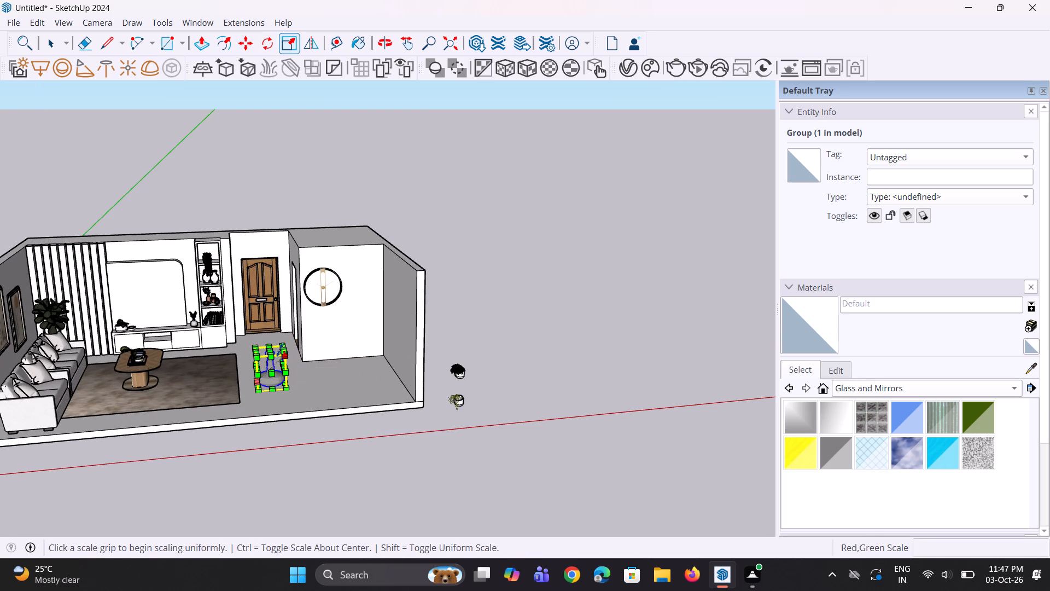
pyautogui.click(283, 341)
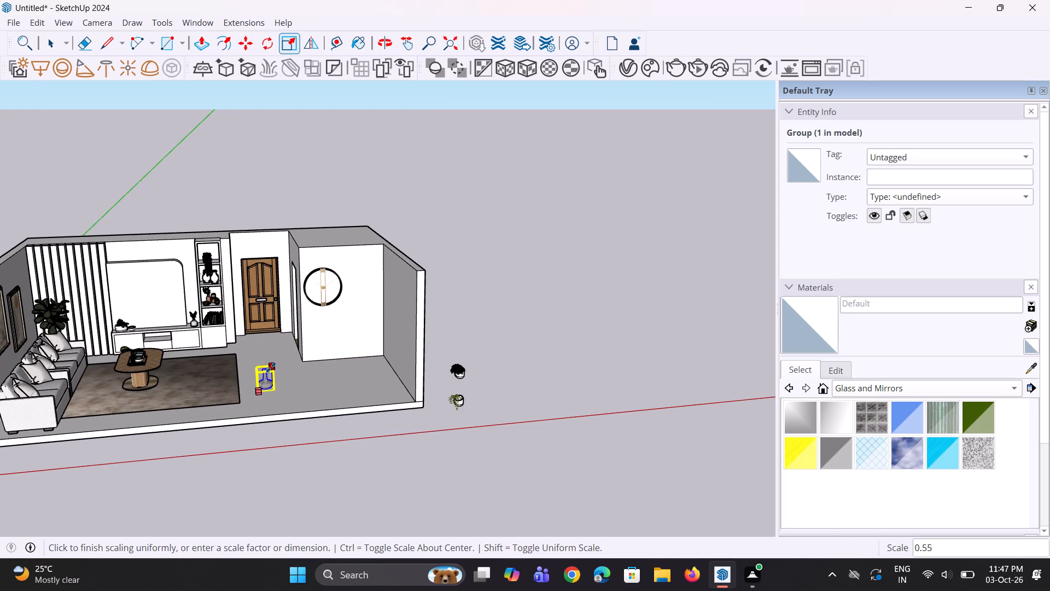
pyautogui.click(271, 367)
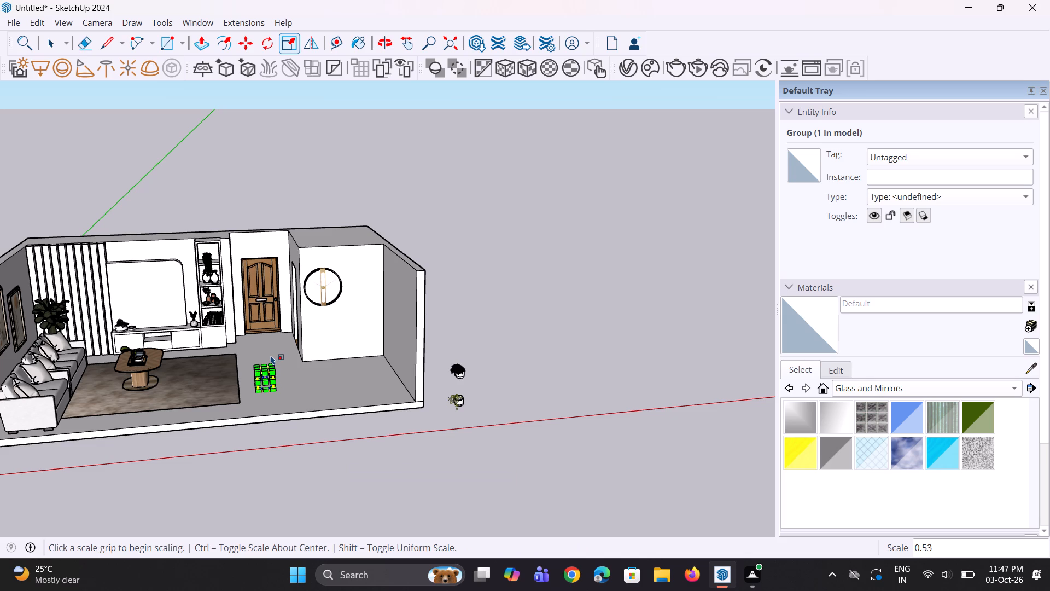
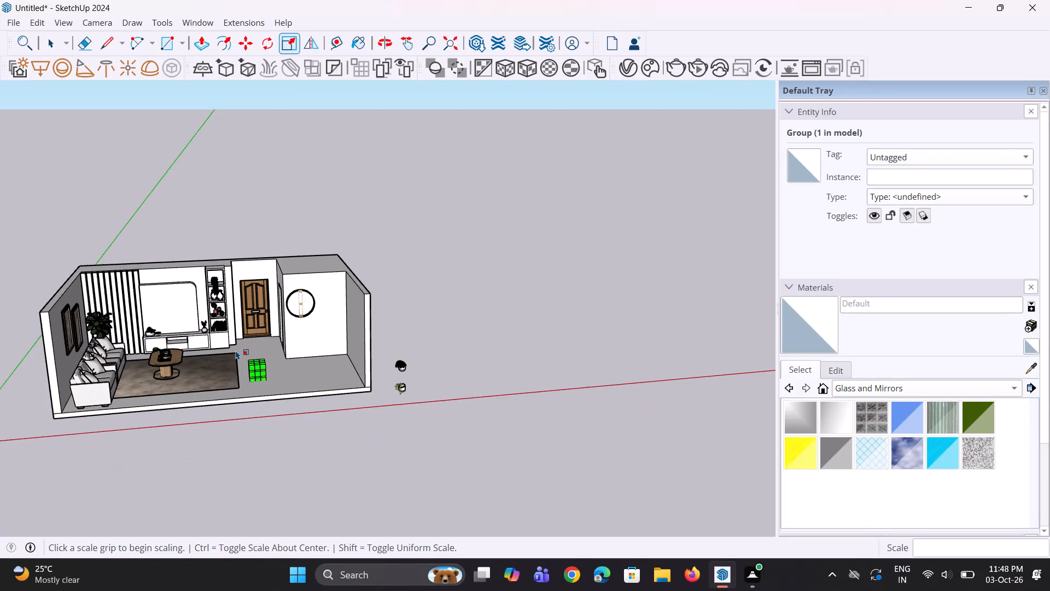
# Move the bottle group from the floor up to the top shelf of the shelving unit, about 13' 5 9/16" away.
pyautogui.moveTo(239, 384); pyautogui.dragTo(243, 409, button='middle')
pyautogui.scroll(3, 247, 400)
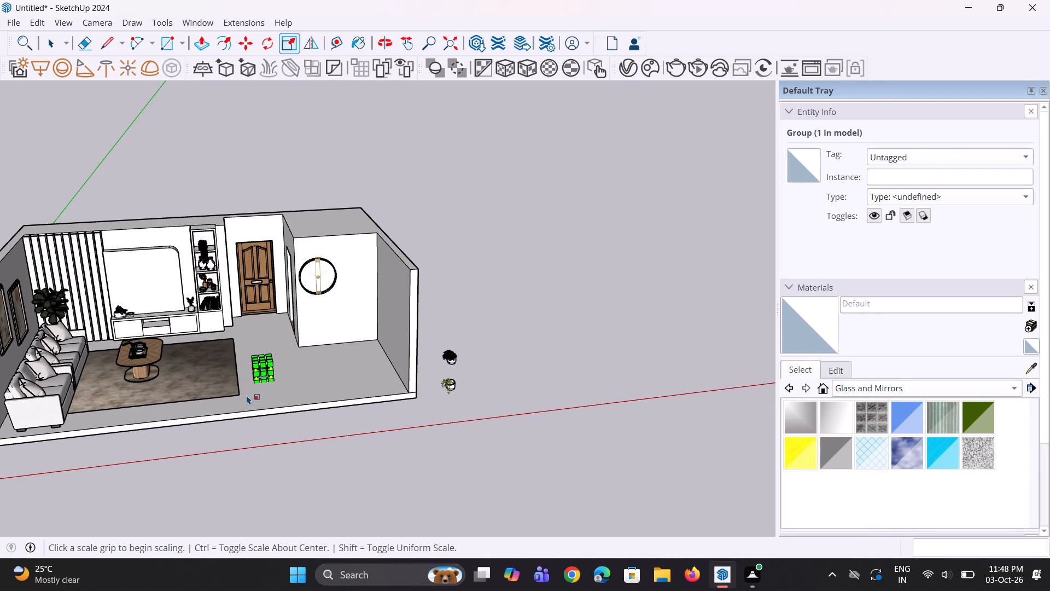
pyautogui.press('m')
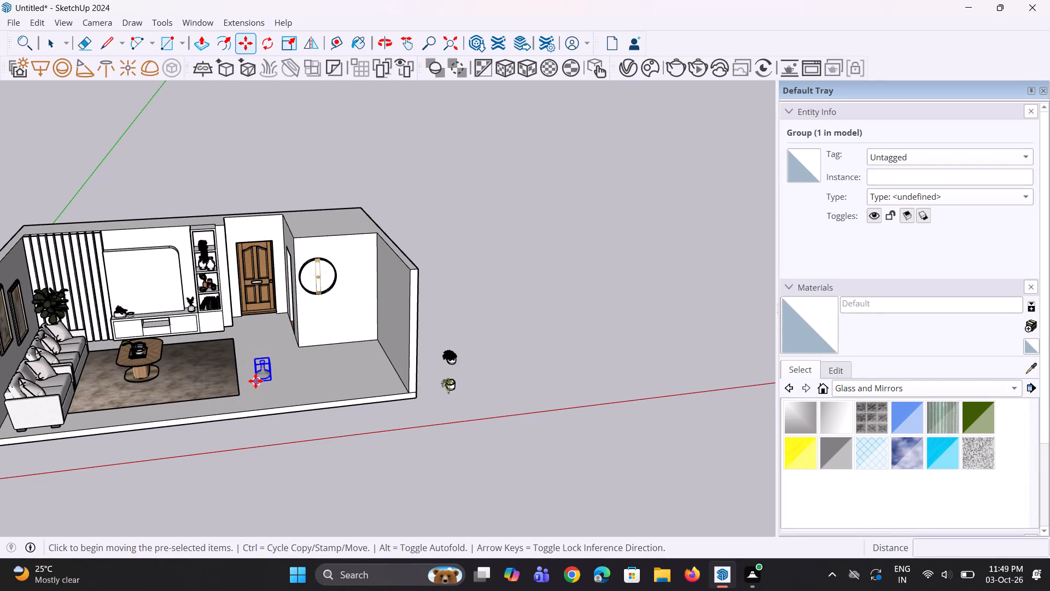
pyautogui.click(255, 381)
pyautogui.scroll(2, 208, 329)
pyautogui.scroll(6, 212, 271)
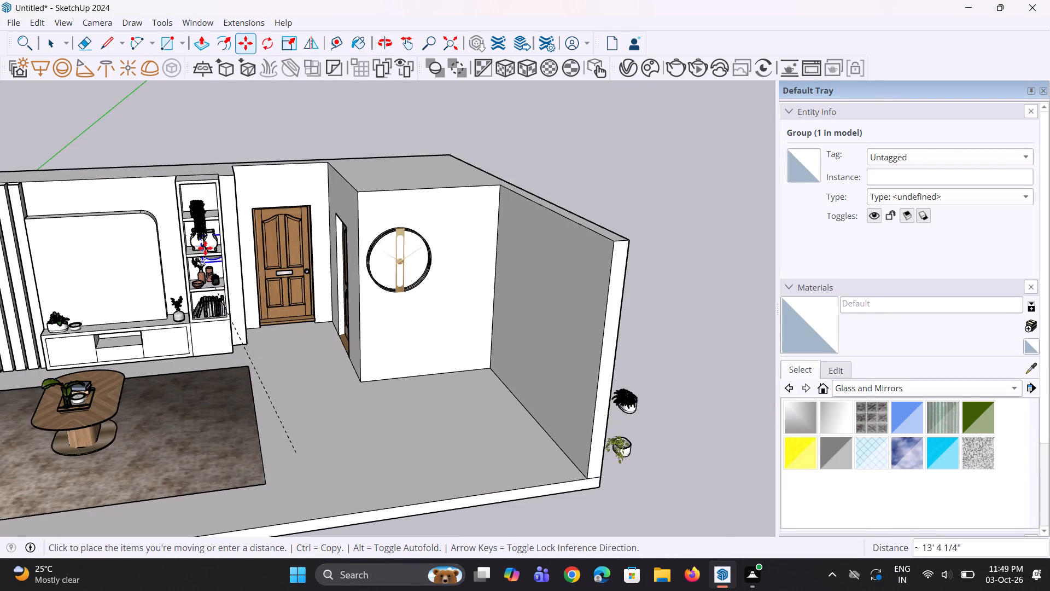
pyautogui.scroll(5, 205, 248)
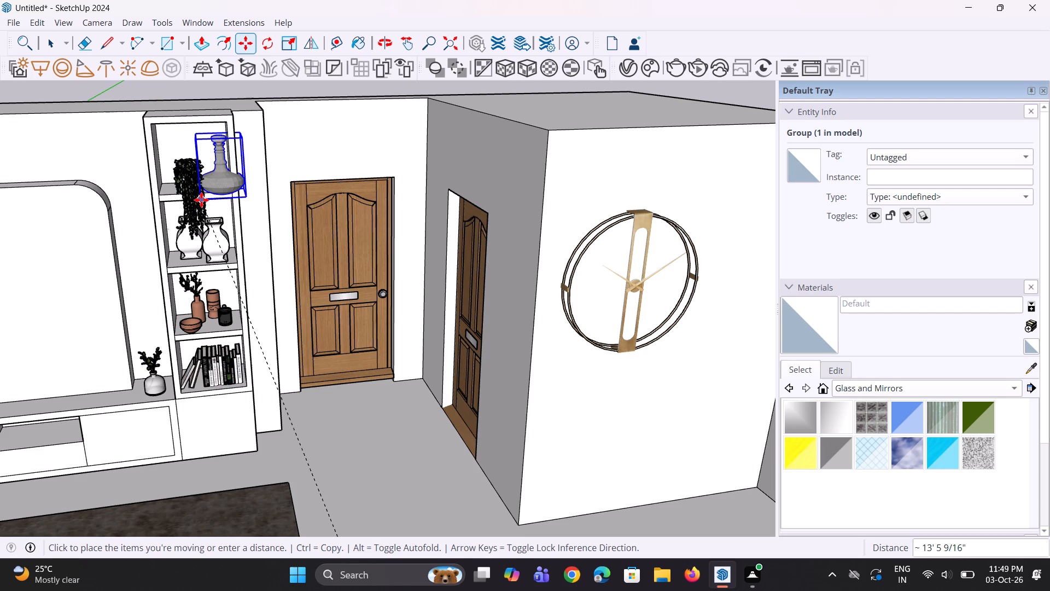
pyautogui.click(201, 200)
# Shift the trailing philodendron plant about 3 5/8" along the top shelf, away from the bottle.
pyautogui.moveTo(227, 172); pyautogui.dragTo(242, 202, button='middle')
pyautogui.scroll(3, 220, 195)
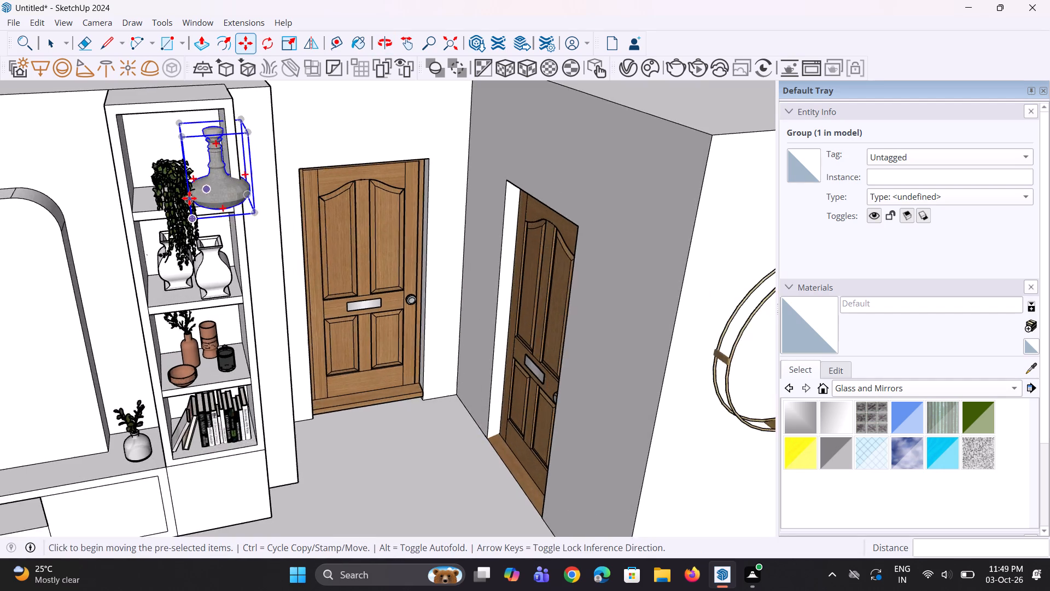
pyautogui.scroll(6, 189, 198)
pyautogui.moveTo(182, 195); pyautogui.dragTo(167, 174, button='middle')
pyautogui.press('space')
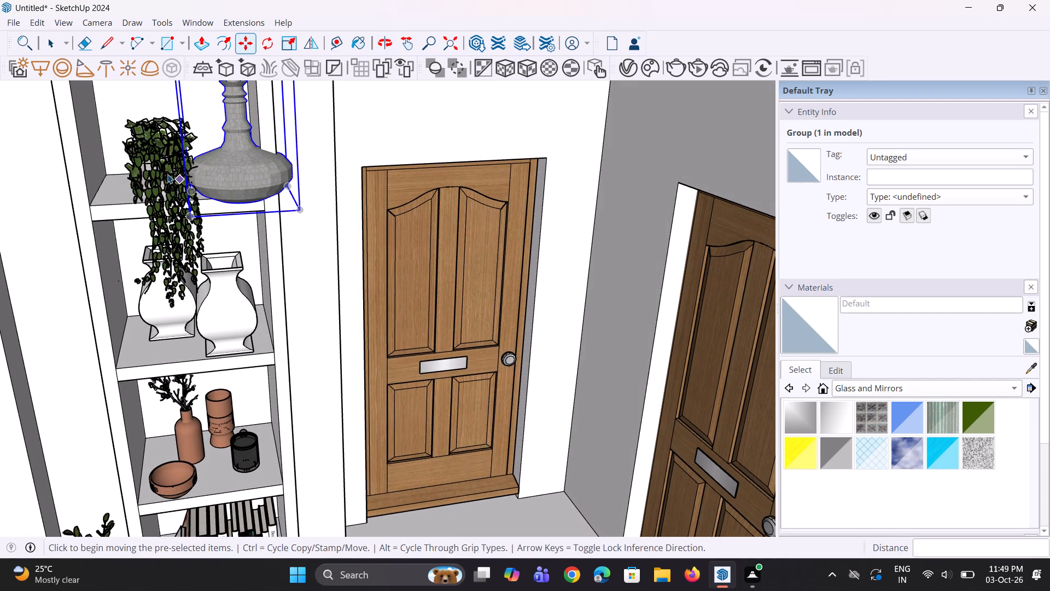
pyautogui.click(167, 173)
pyautogui.scroll(3, 180, 206)
pyautogui.press('m')
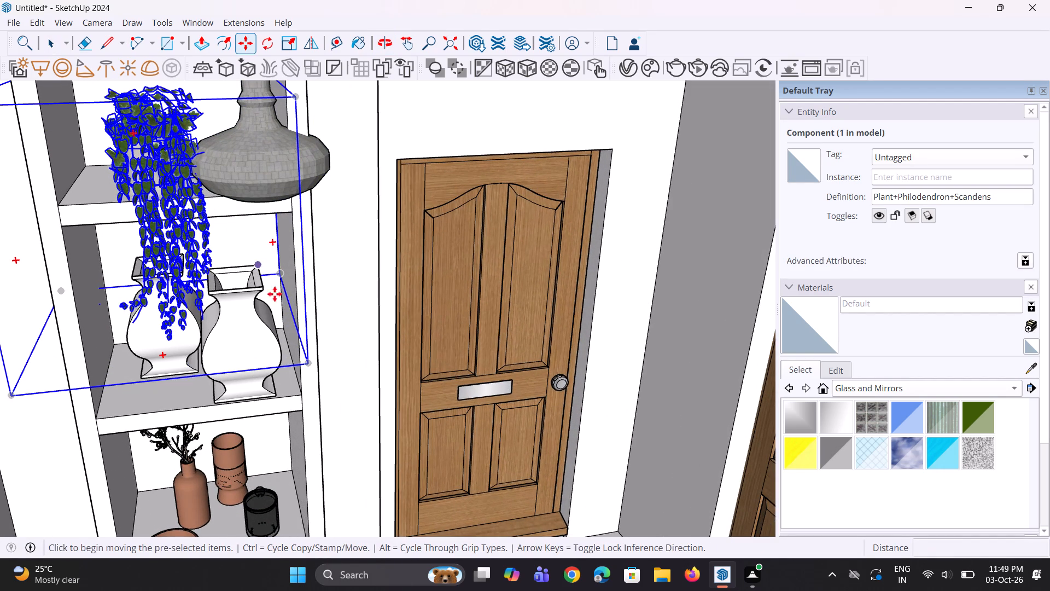
pyautogui.click(310, 361)
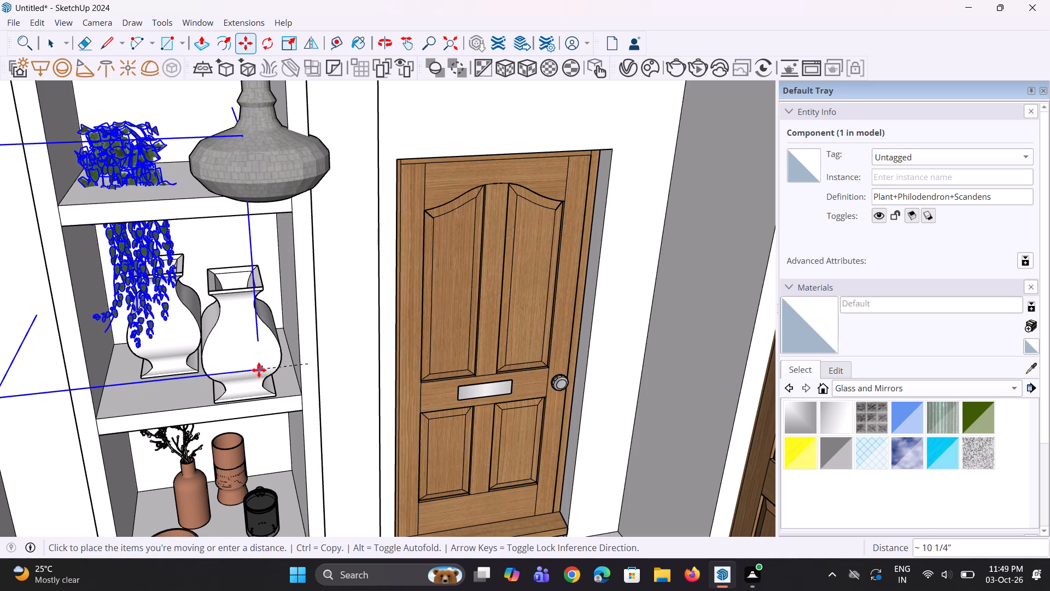
pyautogui.moveTo(237, 375); pyautogui.dragTo(328, 363, button='middle')
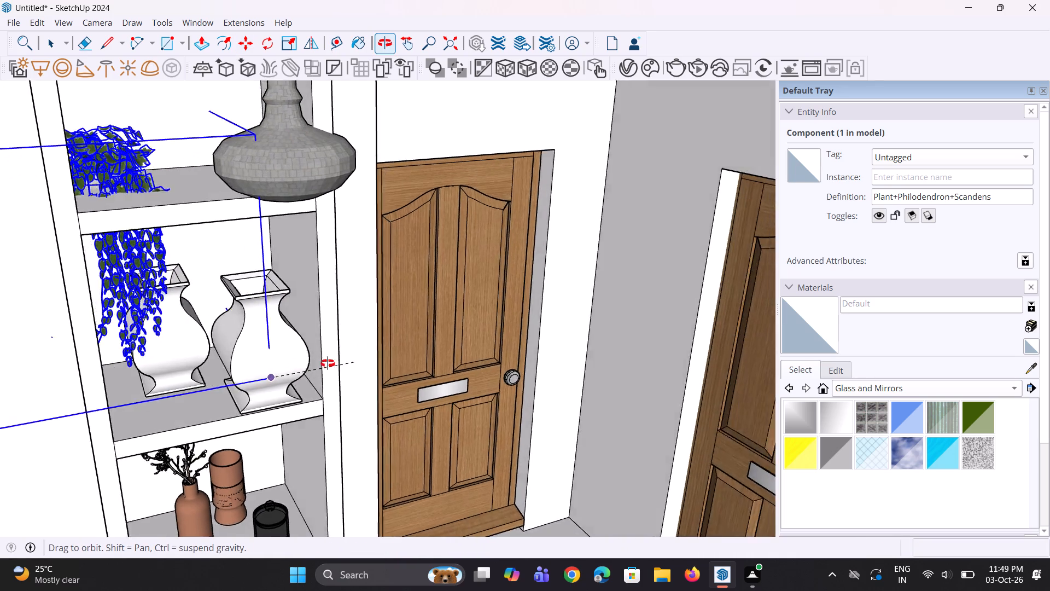
pyautogui.moveTo(328, 363); pyautogui.dragTo(343, 366, button='middle')
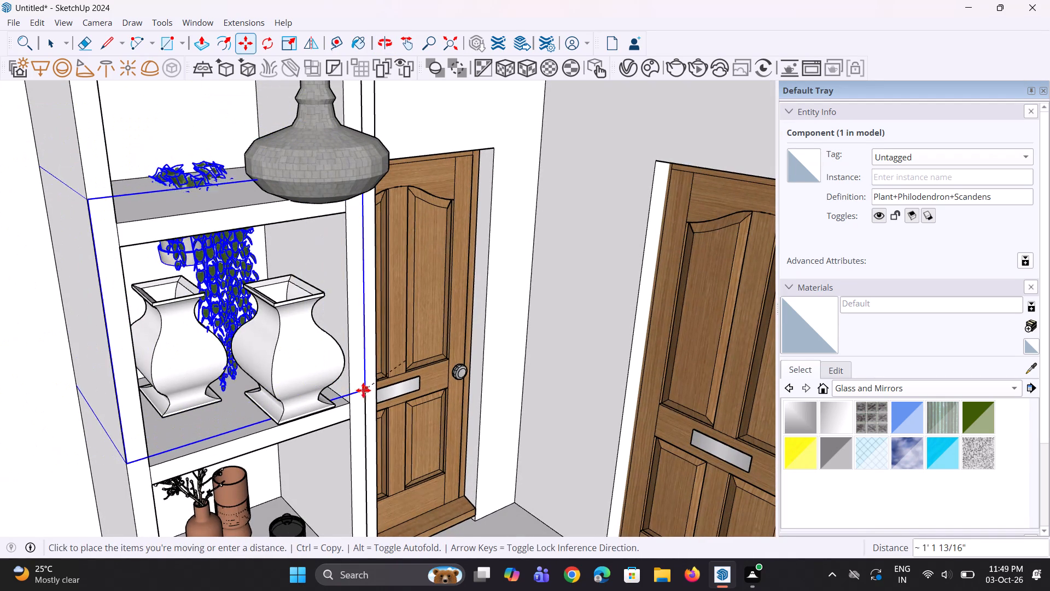
pyautogui.press('Escape')
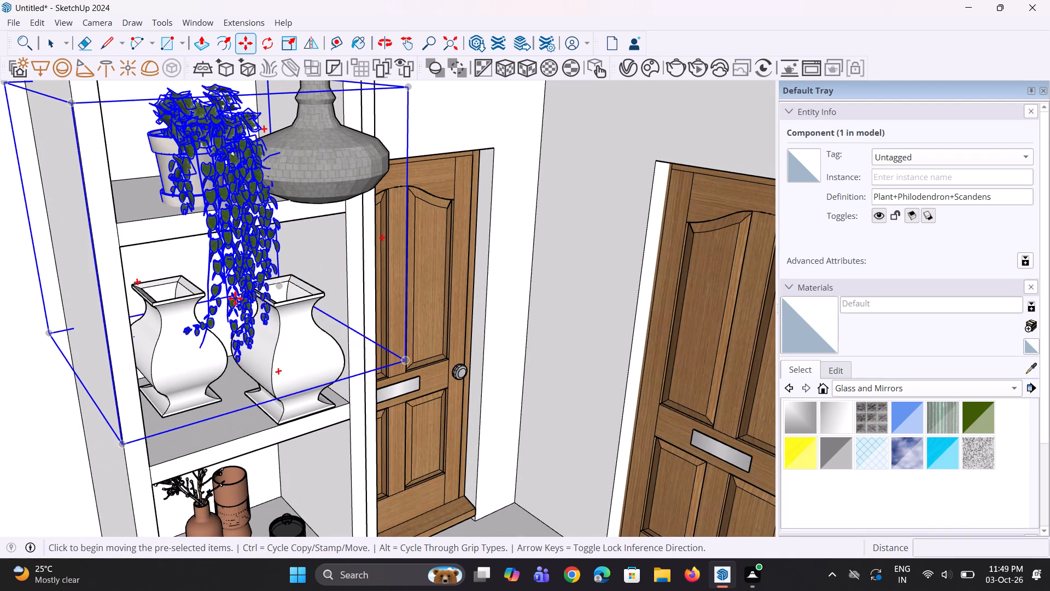
pyautogui.click(222, 193)
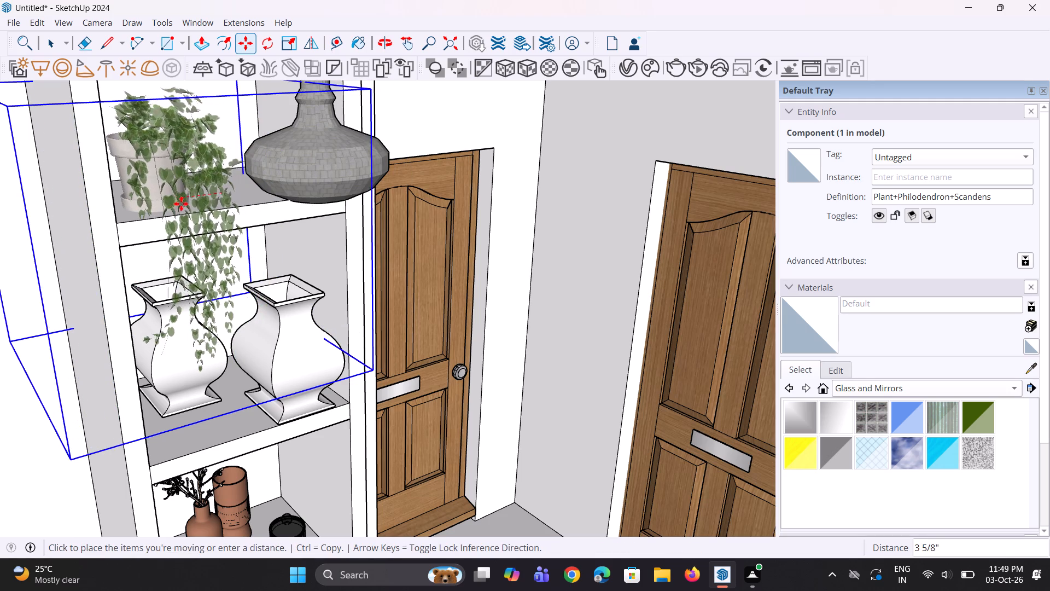
pyautogui.click(176, 204)
# Scale the bottle group down uniformly until it fits inside the top shelf compartment.
pyautogui.moveTo(237, 233); pyautogui.dragTo(92, 267, button='middle')
pyautogui.scroll(-6, 87, 269)
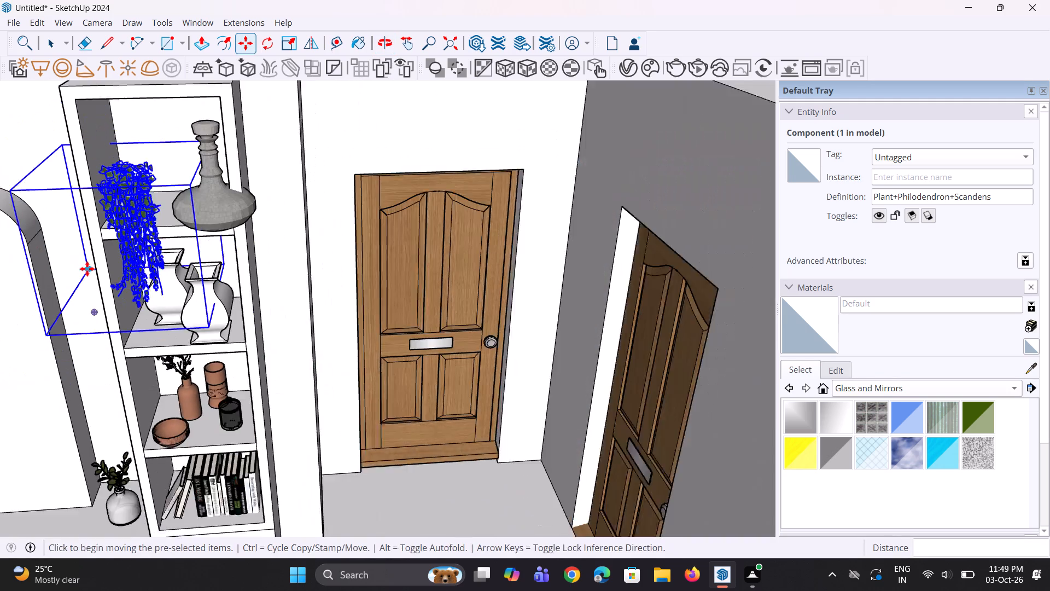
pyautogui.scroll(1, 92, 264)
pyautogui.moveTo(94, 264); pyautogui.dragTo(108, 243, button='middle')
pyautogui.press('v')
pyautogui.press('space')
pyautogui.click(220, 216)
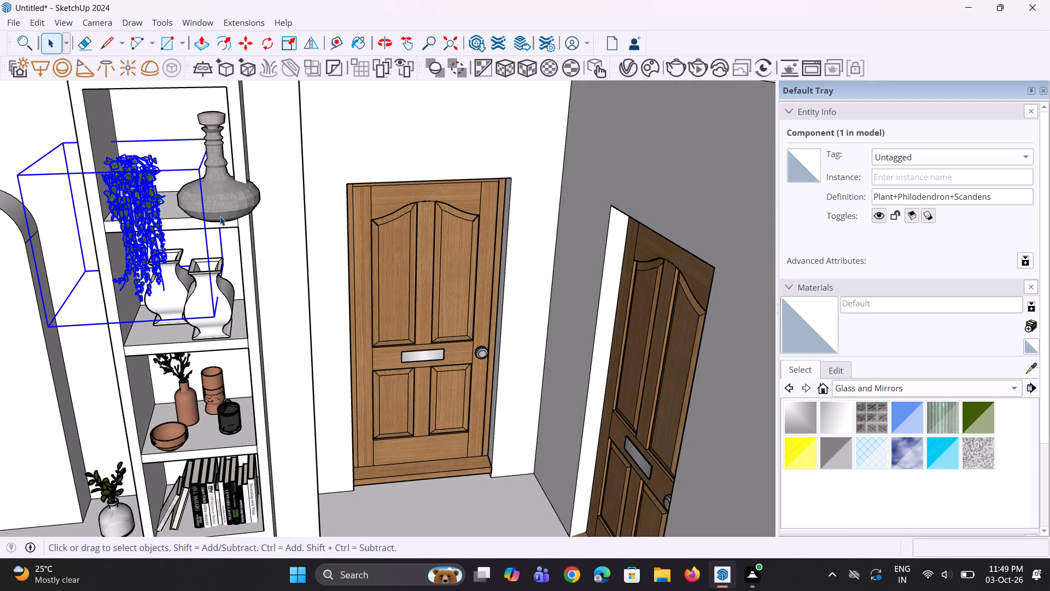
pyautogui.moveTo(225, 215); pyautogui.dragTo(86, 246, button='middle')
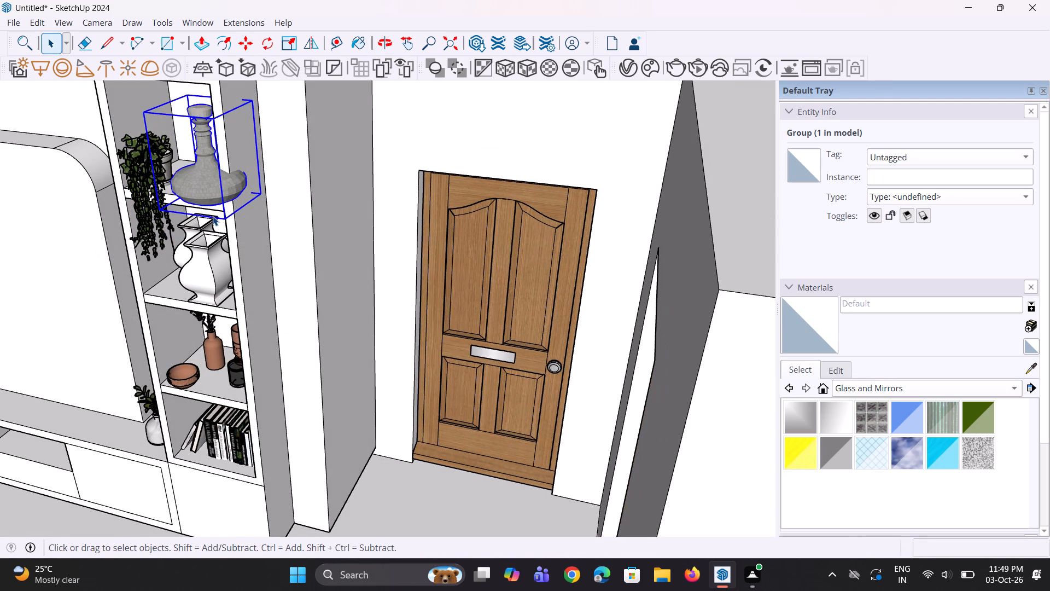
pyautogui.press('s')
pyautogui.click(256, 101)
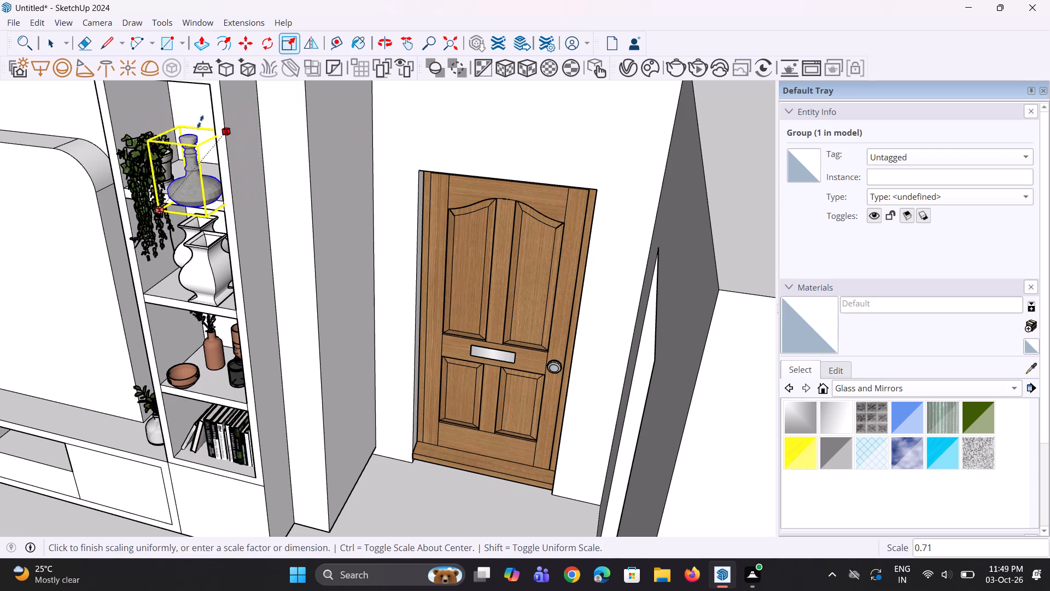
pyautogui.click(189, 131)
# Set the bottle group on the top shelf beside the trailing plant, then nudge it about 1 9/16" toward the plant and deselect it.
pyautogui.moveTo(202, 222); pyautogui.dragTo(224, 250, button='middle')
pyautogui.scroll(1, 199, 242)
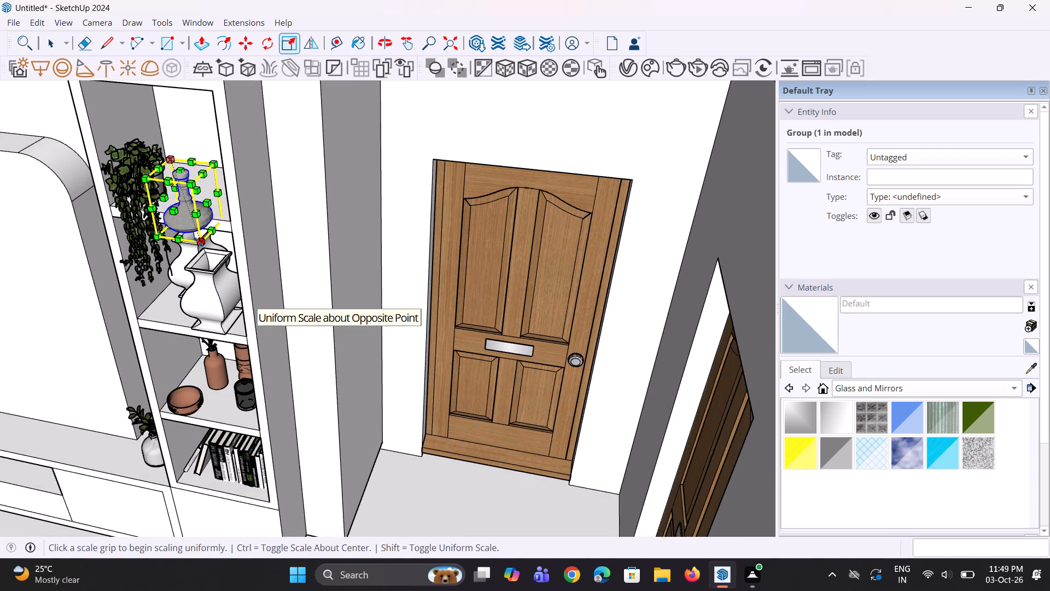
pyautogui.press('m')
pyautogui.click(202, 240)
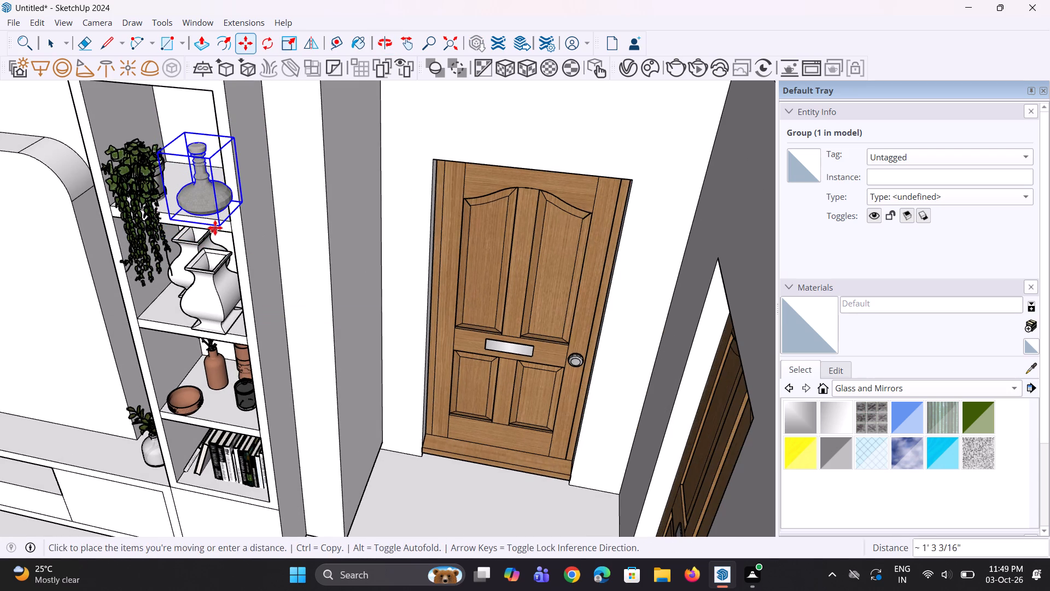
pyautogui.click(215, 225)
pyautogui.moveTo(199, 233); pyautogui.dragTo(205, 235, button='middle')
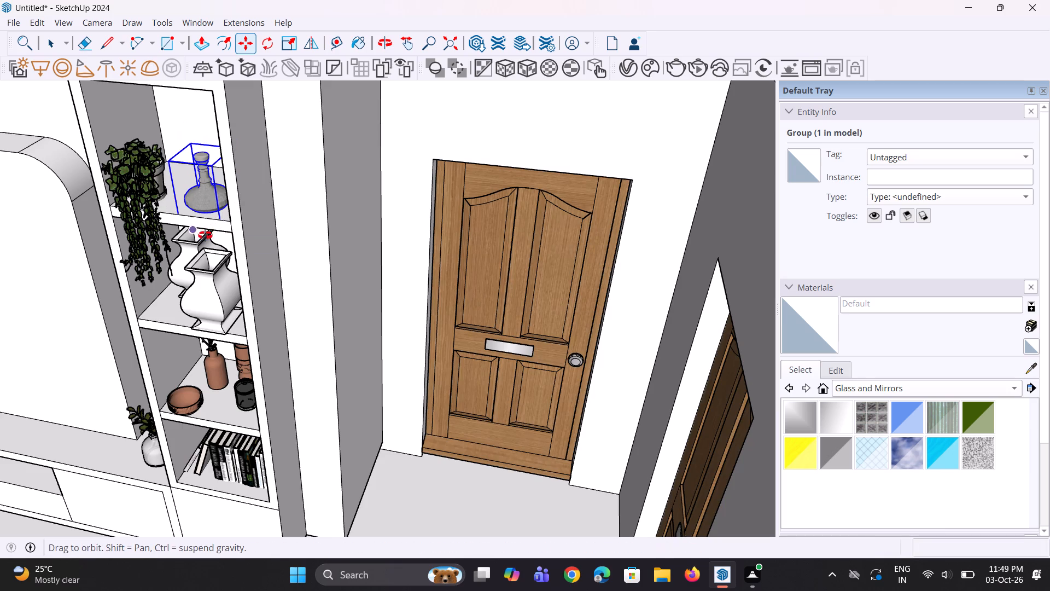
pyautogui.moveTo(205, 235); pyautogui.dragTo(295, 190, button='middle')
pyautogui.scroll(6, 238, 195)
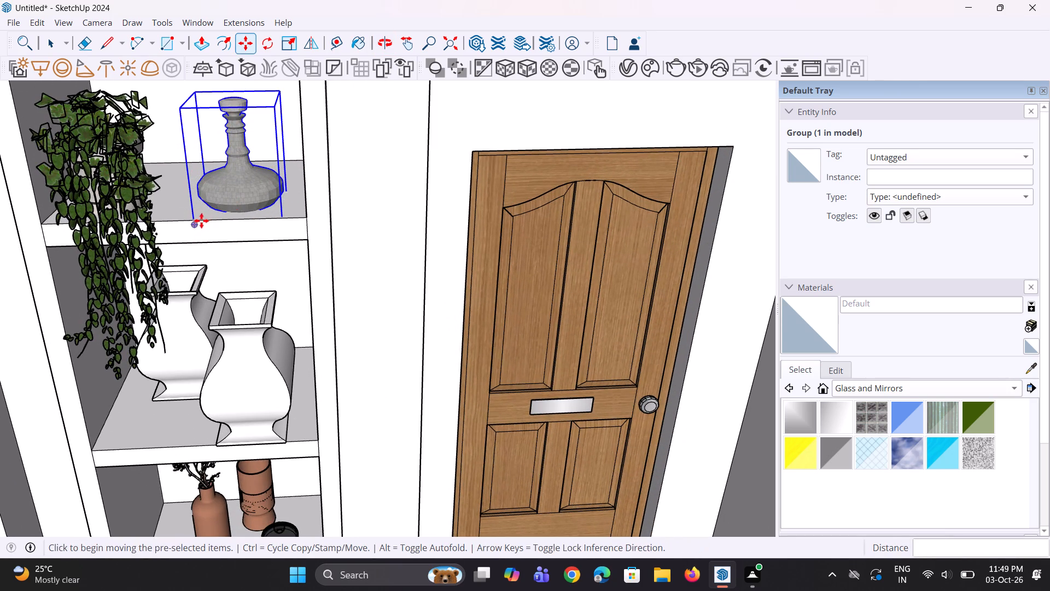
pyautogui.click(199, 223)
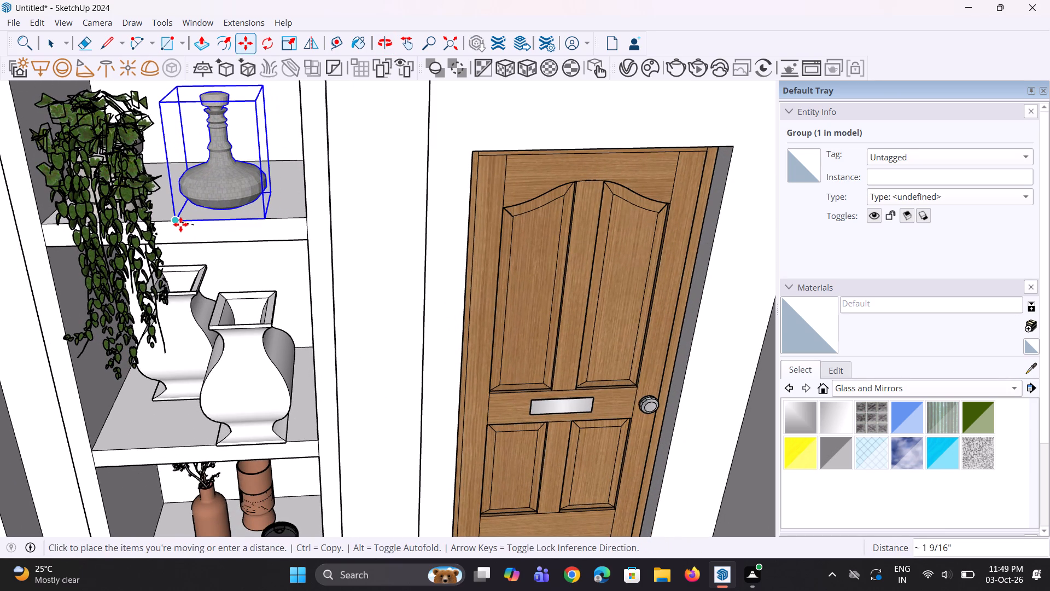
pyautogui.click(180, 224)
pyautogui.scroll(-9, 202, 258)
pyautogui.press('space')
pyautogui.press('space')
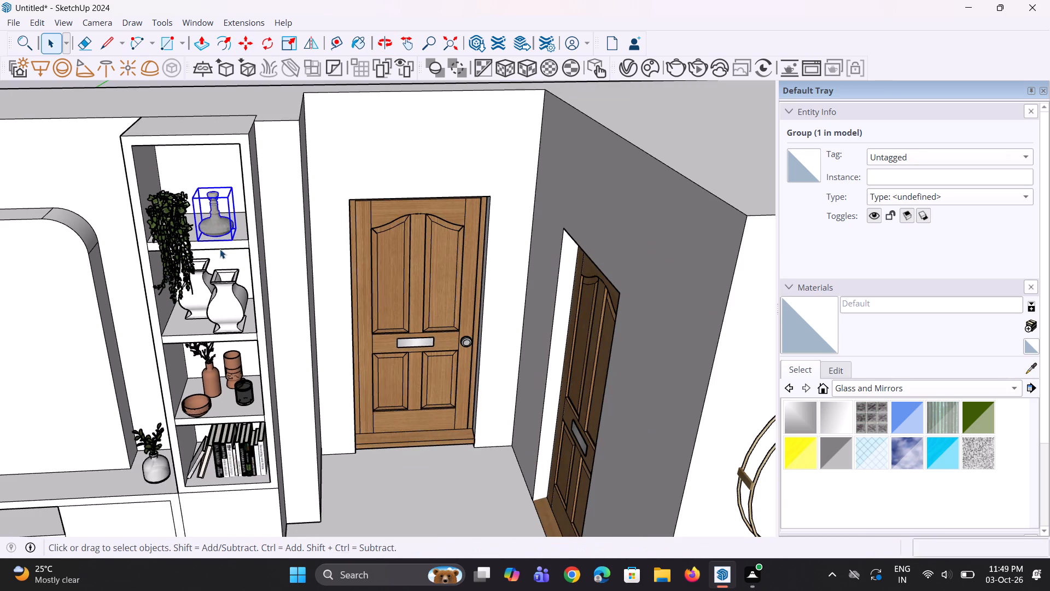
pyautogui.scroll(-6, 220, 249)
pyautogui.click(289, 103)
# Delete the two leftover potted plants standing outside the room.
pyautogui.moveTo(186, 332); pyautogui.dragTo(203, 262, button='middle')
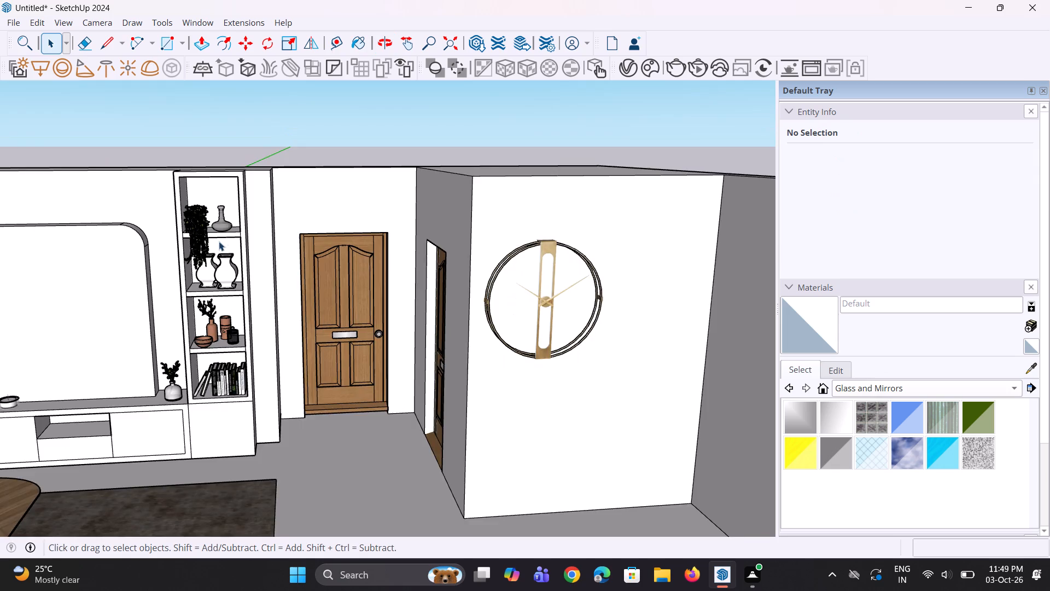
pyautogui.scroll(8, 222, 239)
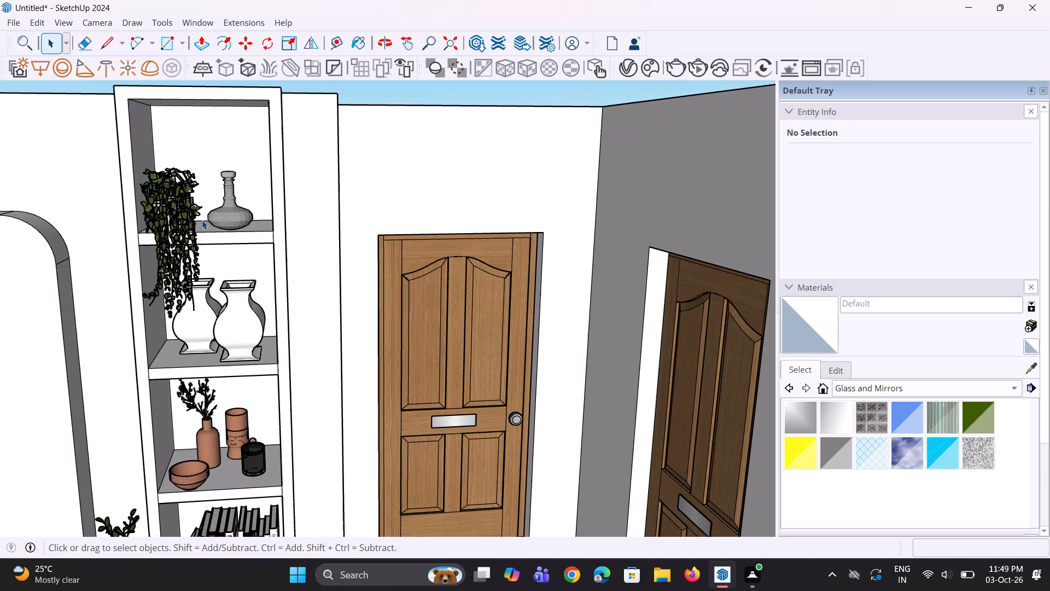
pyautogui.scroll(-13, 232, 236)
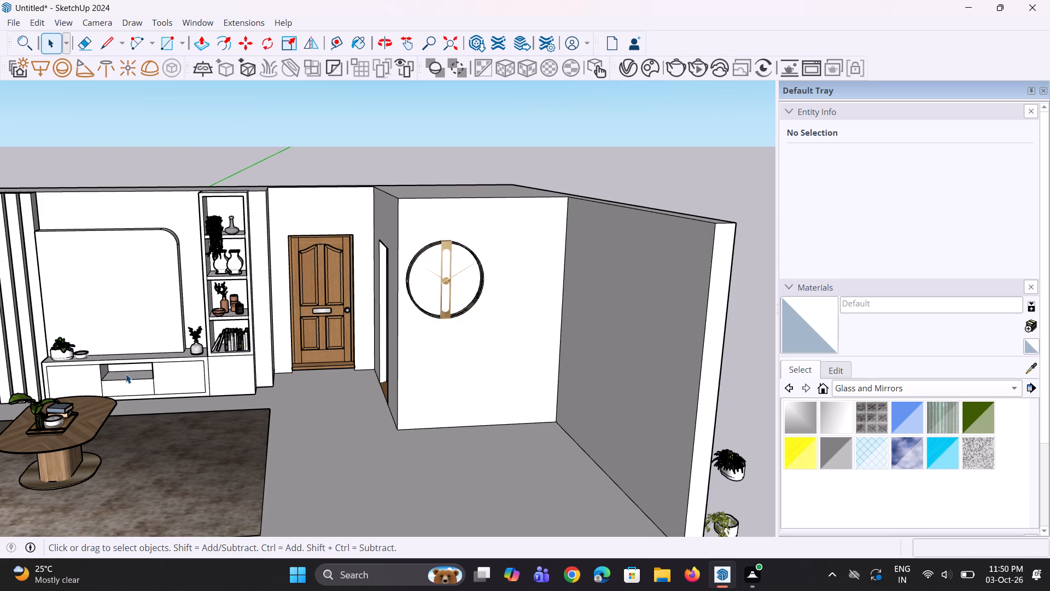
pyautogui.scroll(-7, 126, 374)
pyautogui.moveTo(396, 393); pyautogui.dragTo(431, 482)
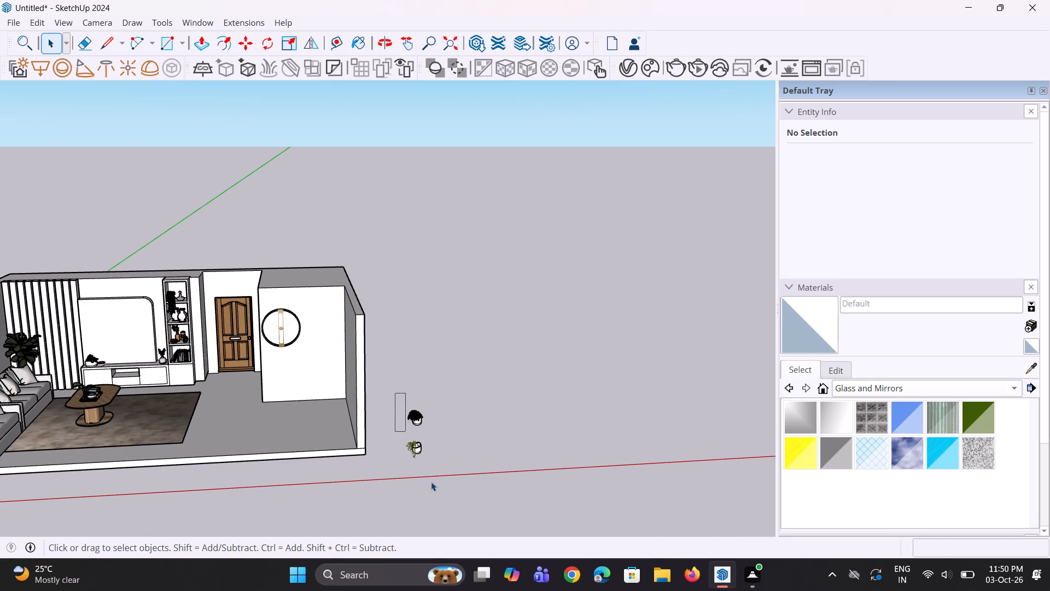
pyautogui.moveTo(431, 482); pyautogui.dragTo(460, 488)
pyautogui.press('Delete')
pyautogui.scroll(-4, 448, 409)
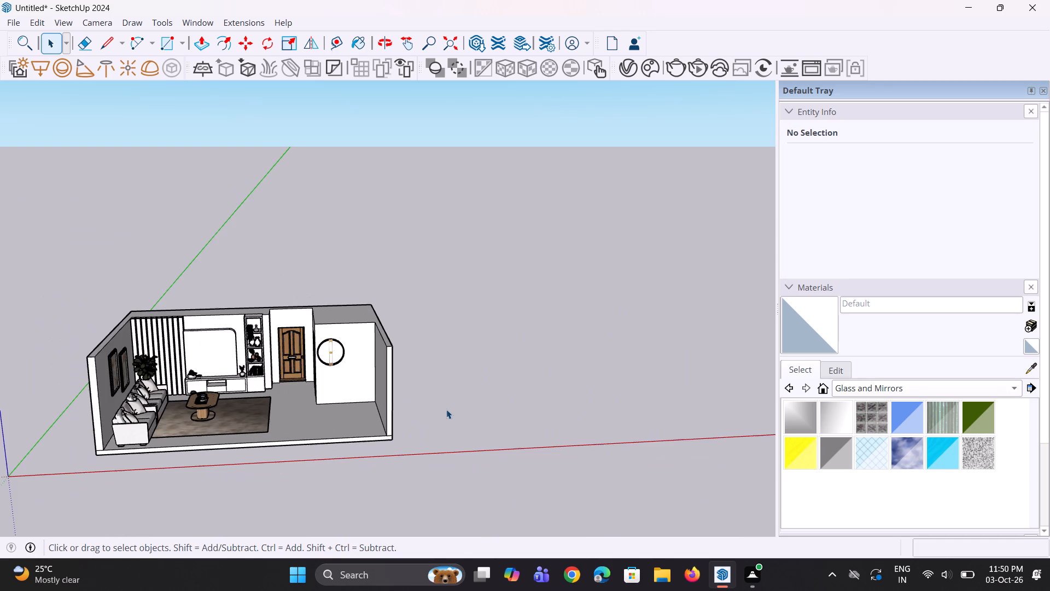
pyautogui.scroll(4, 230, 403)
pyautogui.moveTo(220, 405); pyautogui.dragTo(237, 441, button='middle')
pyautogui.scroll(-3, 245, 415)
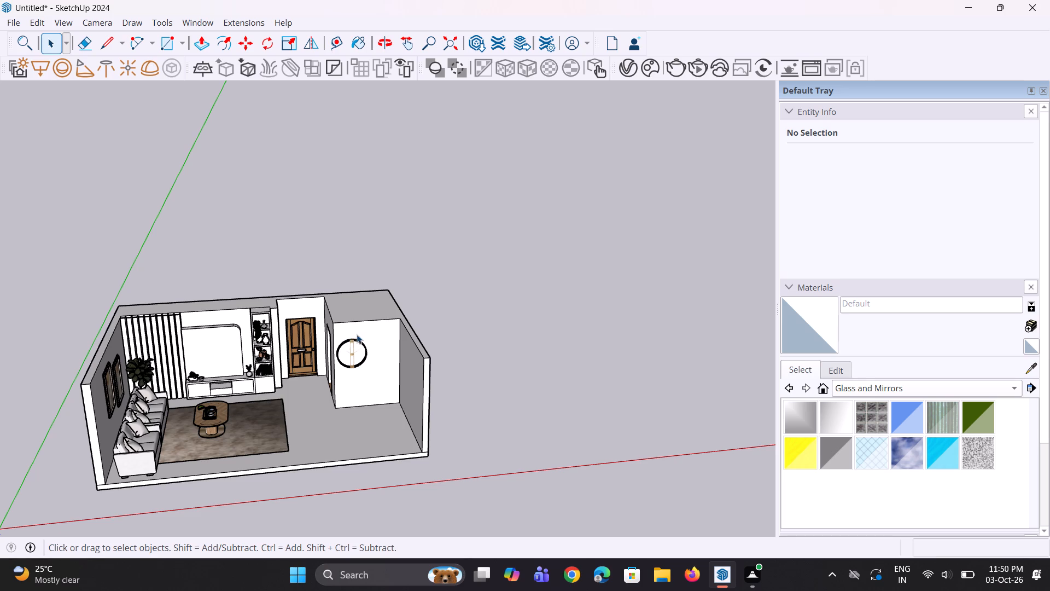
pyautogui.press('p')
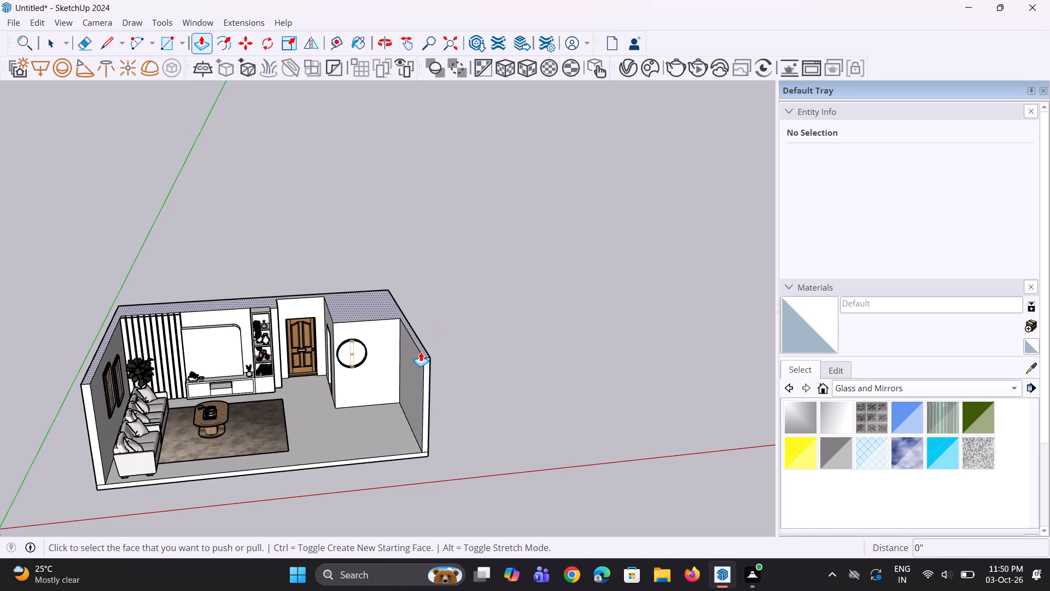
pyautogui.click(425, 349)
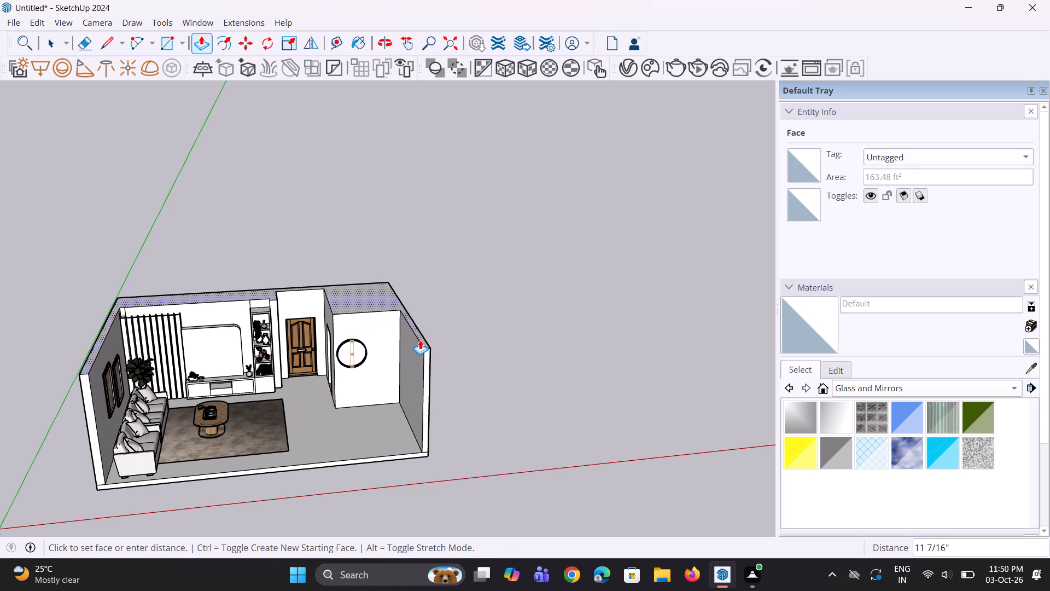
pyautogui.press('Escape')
# Examine the wall tops and the upper ends of the vertical slats beside the TV panel.
pyautogui.moveTo(202, 397); pyautogui.dragTo(201, 398, button='middle')
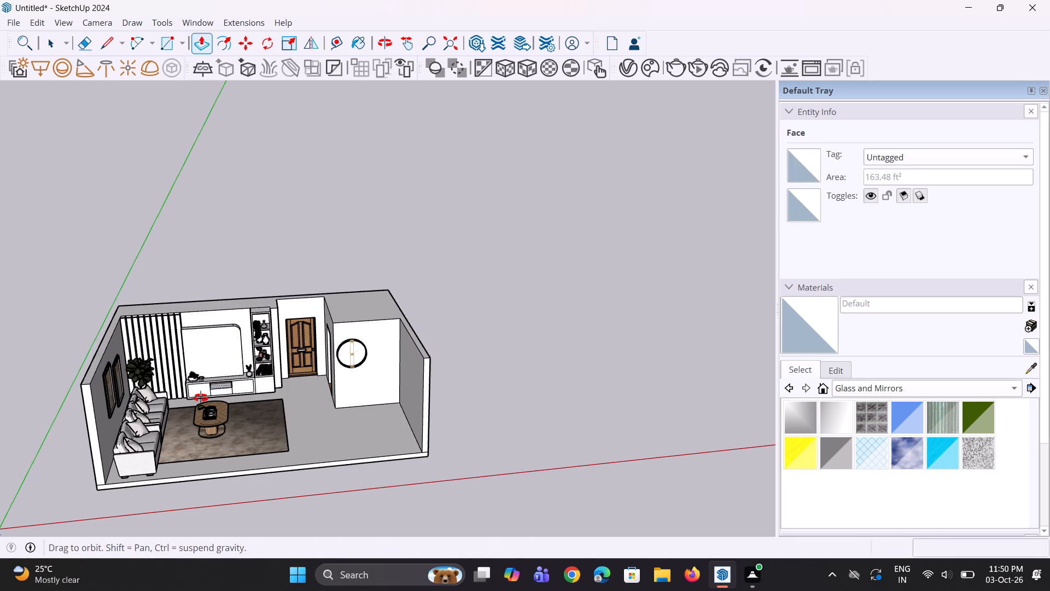
pyautogui.moveTo(201, 398); pyautogui.dragTo(164, 389, button='middle')
pyautogui.moveTo(190, 350); pyautogui.dragTo(187, 389, button='middle')
pyautogui.scroll(2, 179, 283)
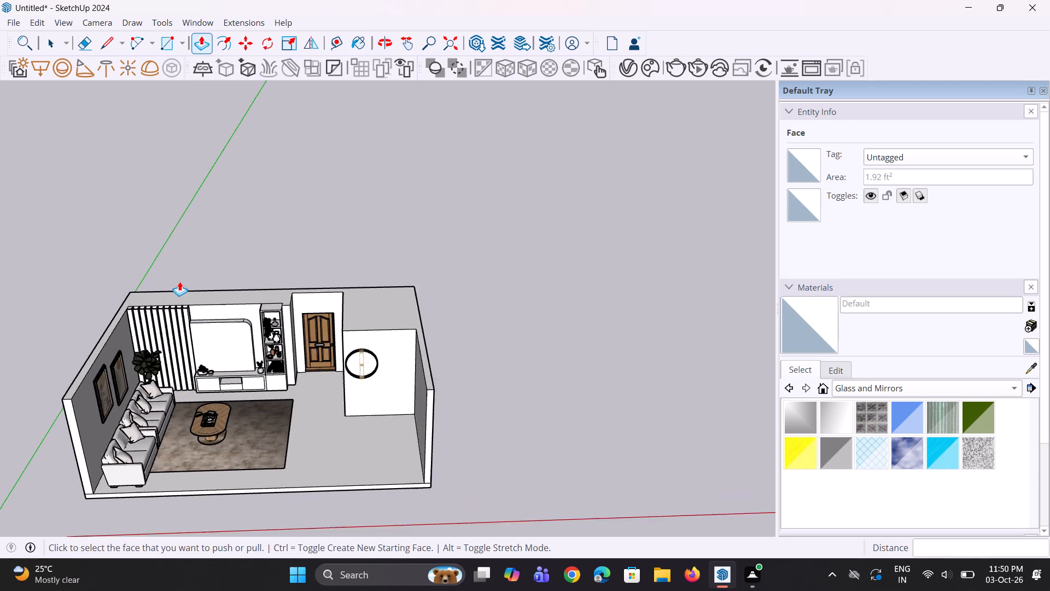
pyautogui.scroll(5, 179, 281)
pyautogui.moveTo(186, 302); pyautogui.dragTo(185, 360, button='middle')
pyautogui.scroll(8, 178, 316)
pyautogui.moveTo(180, 325); pyautogui.dragTo(184, 338, button='middle')
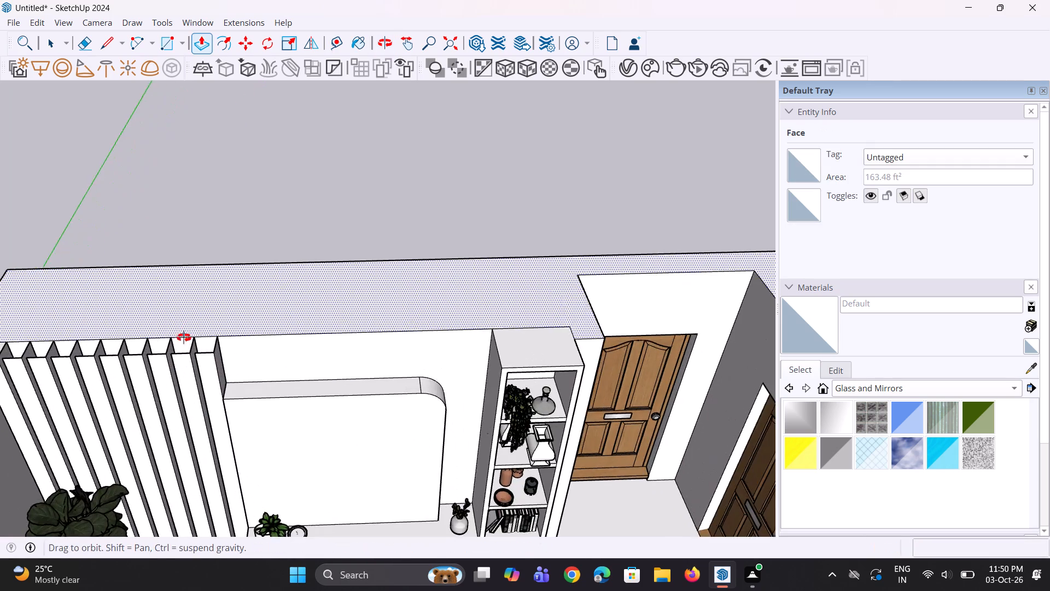
pyautogui.moveTo(184, 338); pyautogui.dragTo(182, 357, button='middle')
pyautogui.scroll(-4, 182, 357)
pyautogui.scroll(4, 73, 357)
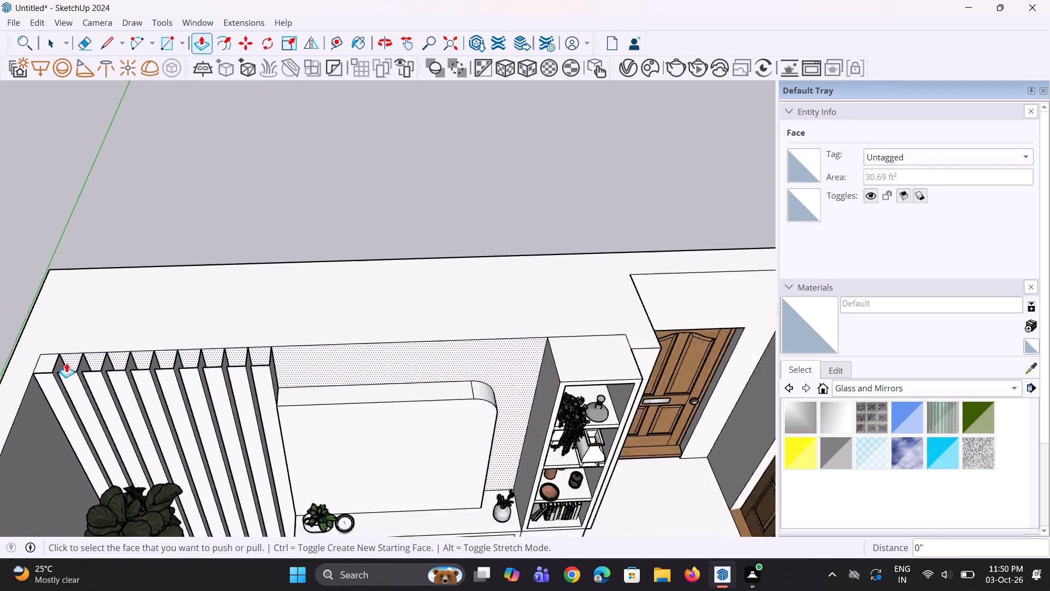
pyautogui.scroll(4, 66, 363)
pyautogui.press('space')
pyautogui.press('space')
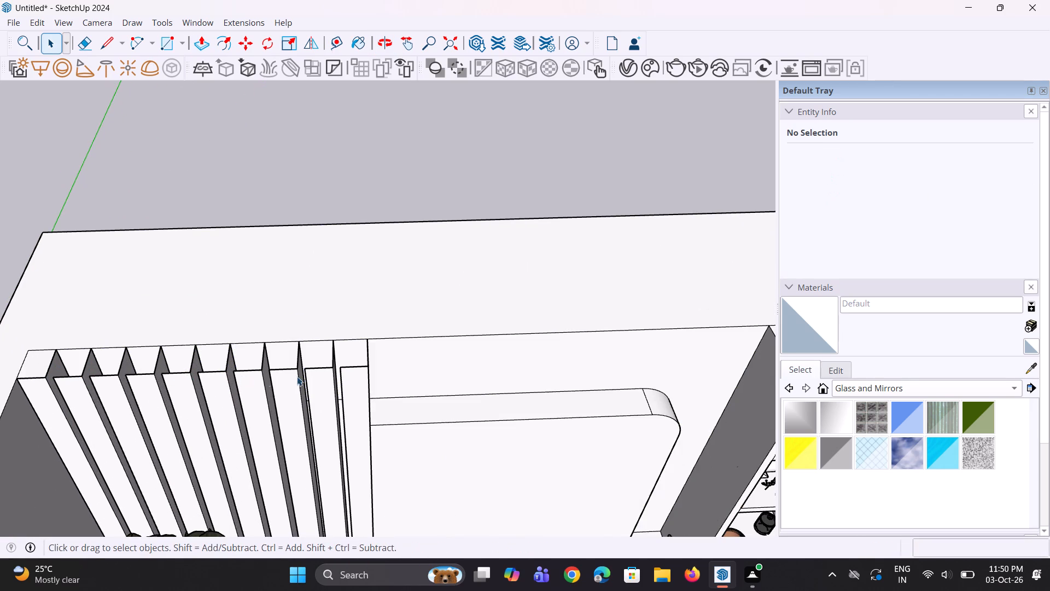
# Draw 6" by 8" rectangles over the tops of the two vertical slats nearest the TV panel.
pyautogui.click(353, 388)
pyautogui.scroll(-3, 326, 375)
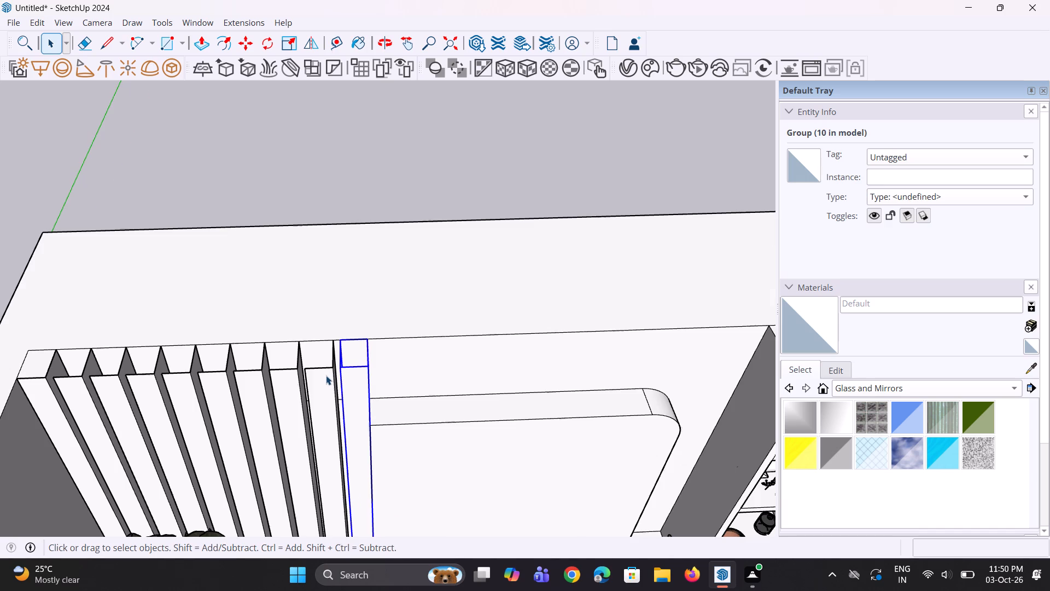
pyautogui.press('space')
pyautogui.press('r')
pyautogui.click(338, 369)
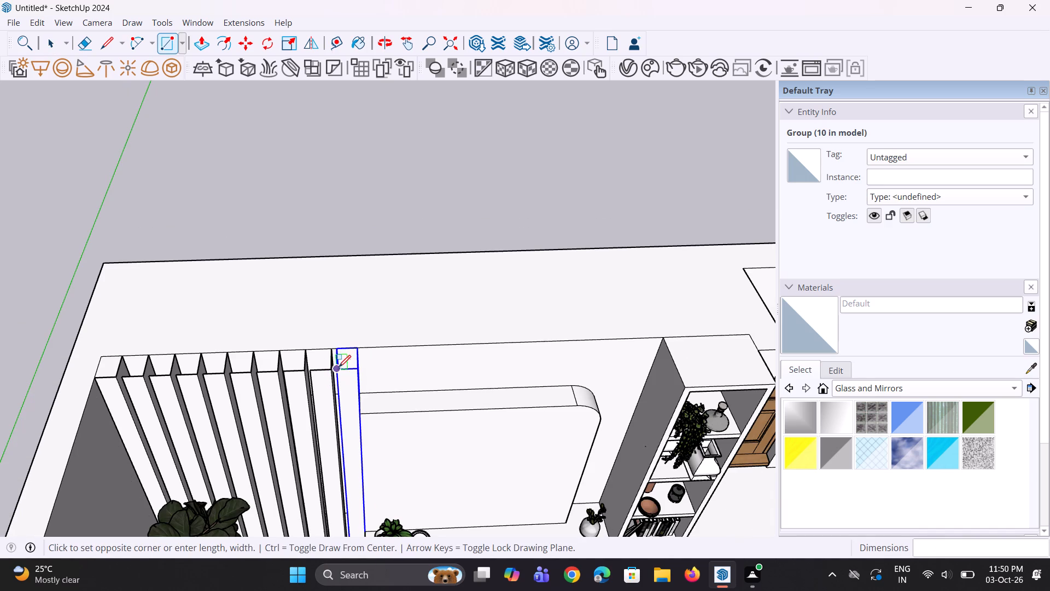
pyautogui.click(361, 352)
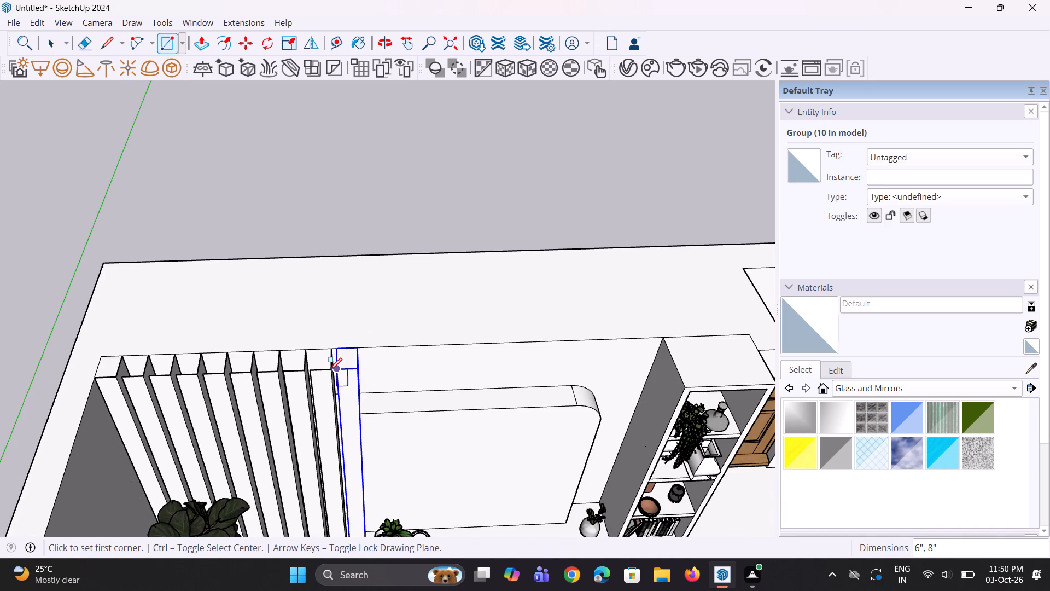
pyautogui.moveTo(330, 370); pyautogui.dragTo(322, 358, button='middle')
pyautogui.press('space')
pyautogui.press('space')
pyautogui.doubleClick(371, 233)
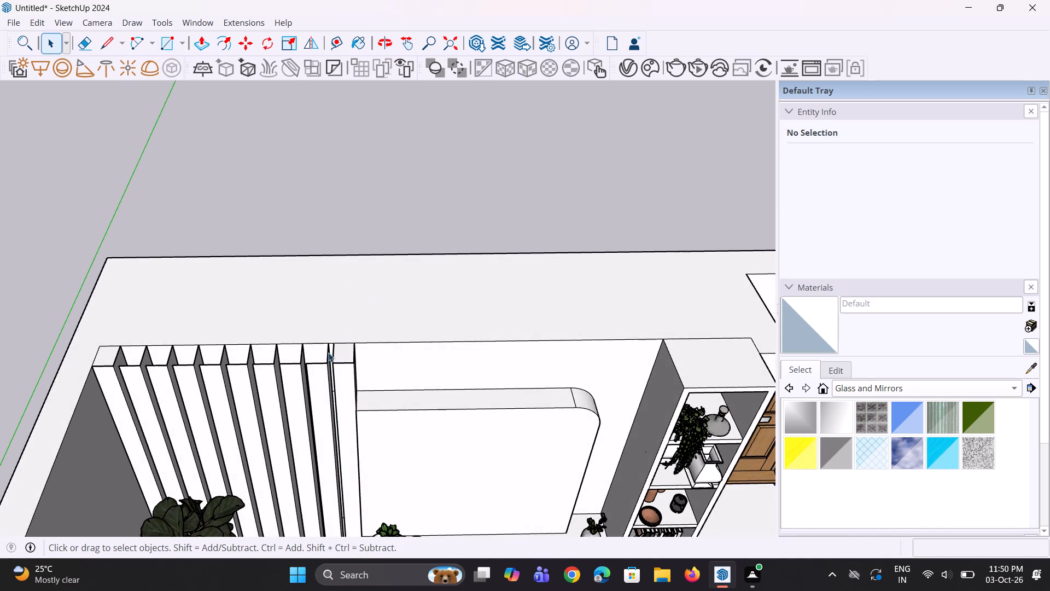
pyautogui.press('r')
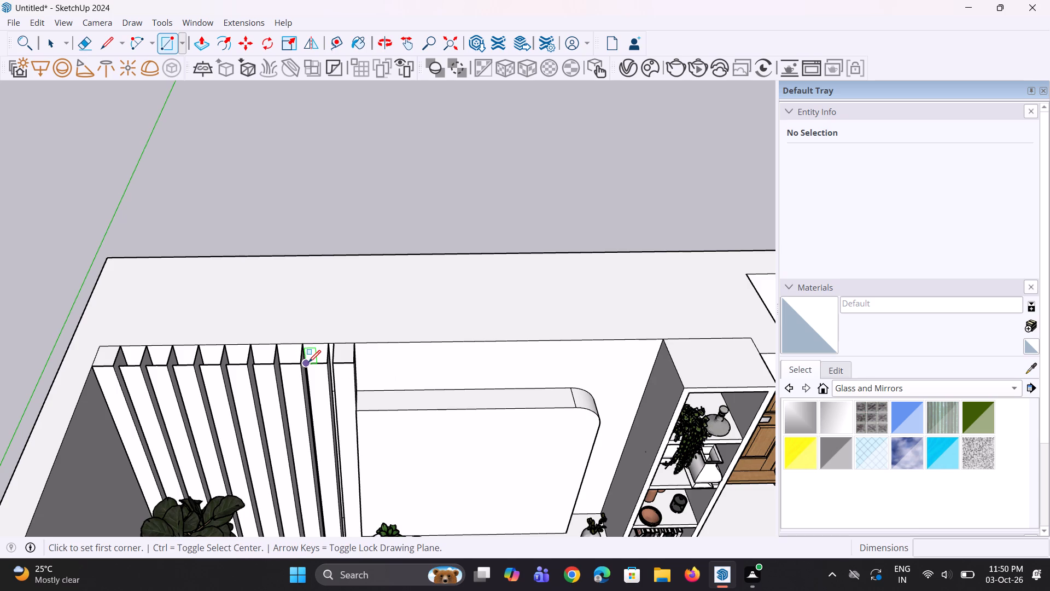
pyautogui.click(308, 362)
pyautogui.click(325, 346)
# Draw 6" by 8" rectangles over the tops of the third to sixth slats, counting from the TV panel.
pyautogui.moveTo(293, 368); pyautogui.dragTo(272, 361, button='middle')
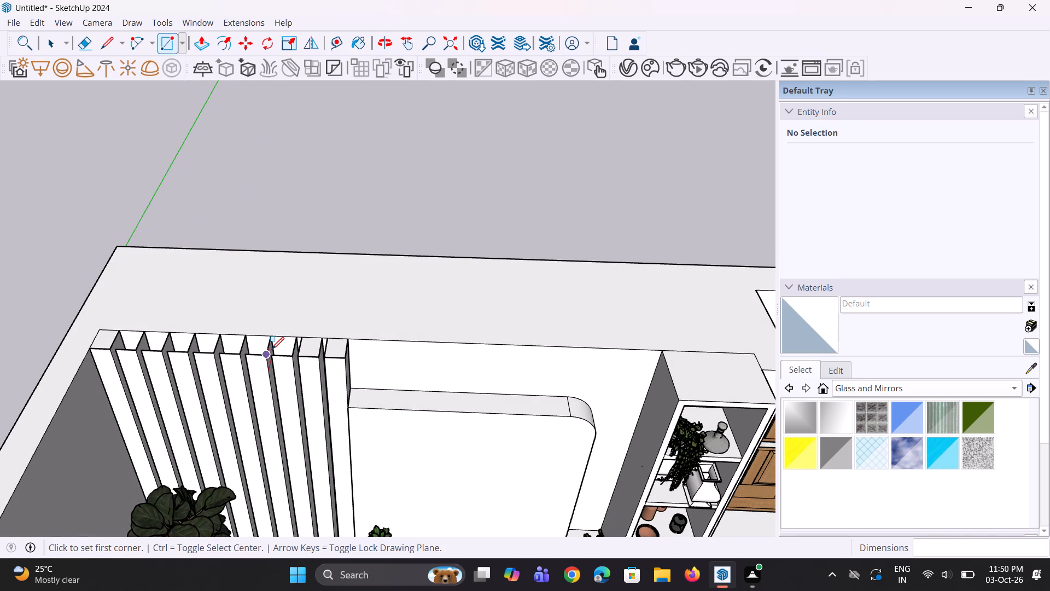
pyautogui.click(275, 355)
pyautogui.click(295, 340)
pyautogui.click(247, 355)
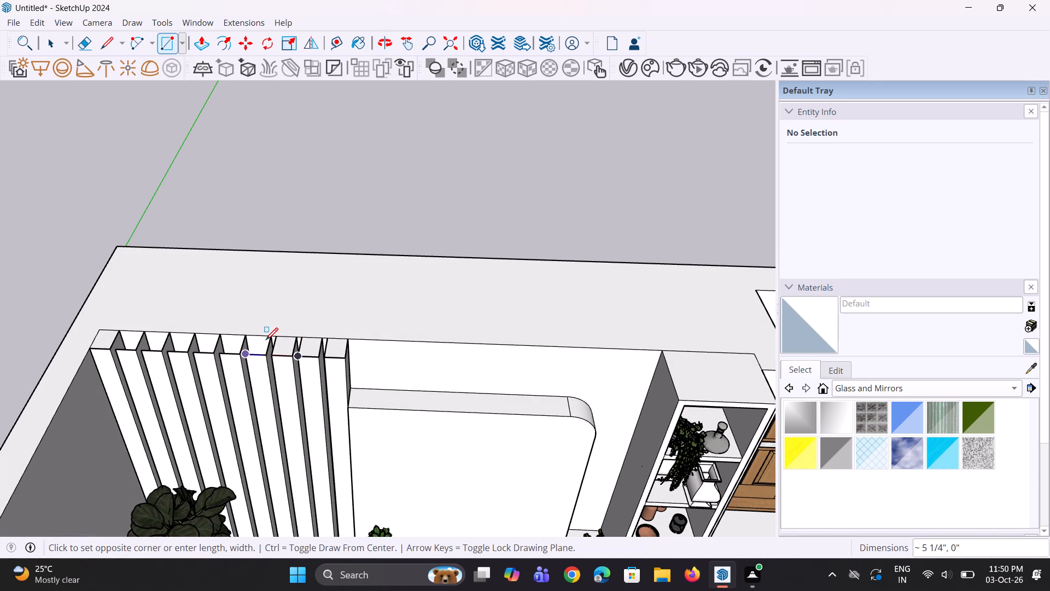
pyautogui.click(270, 338)
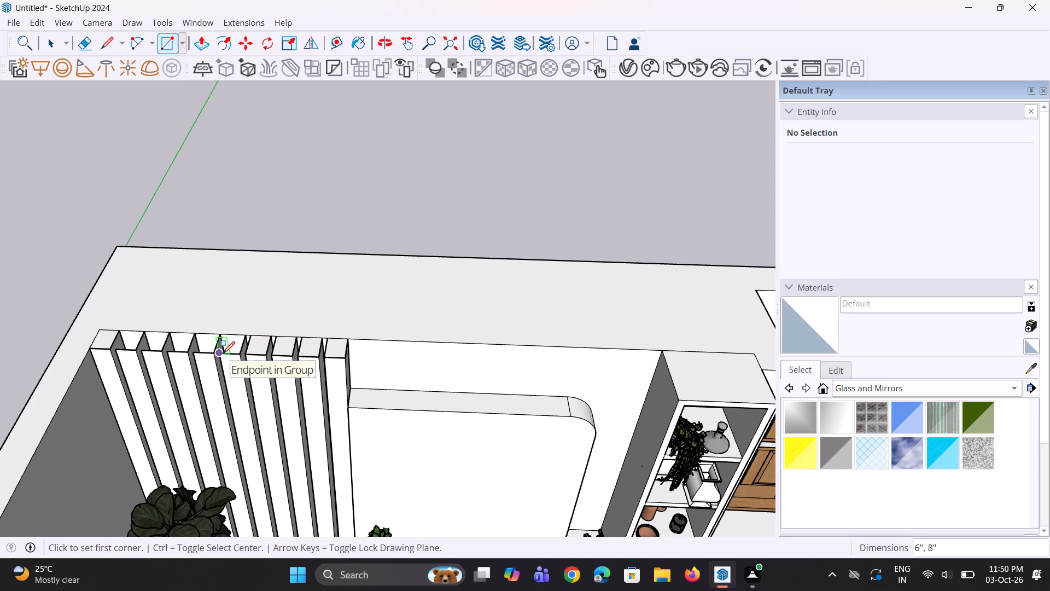
pyautogui.click(223, 354)
pyautogui.click(241, 355)
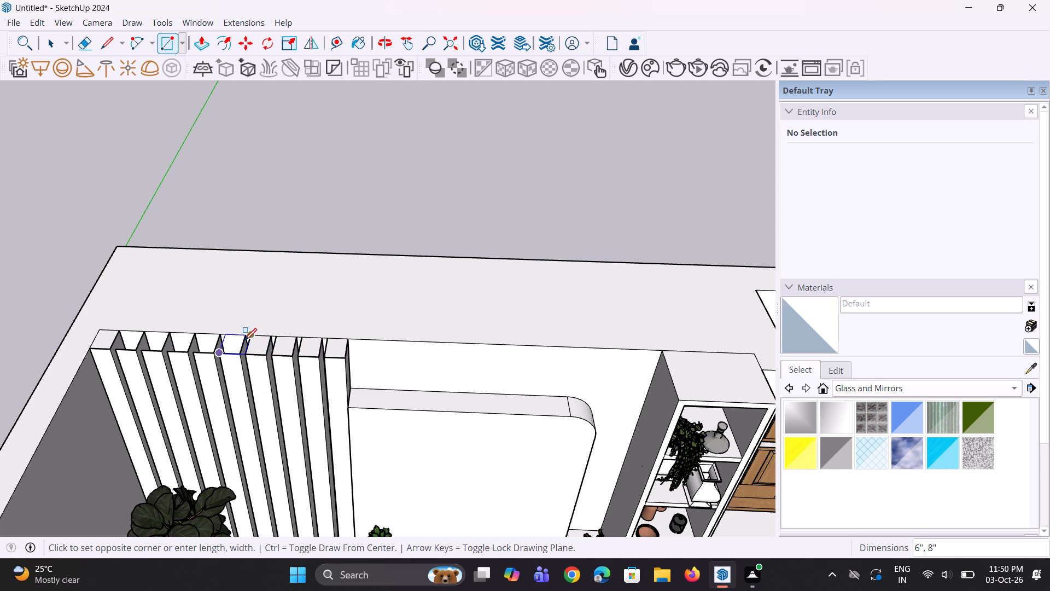
pyautogui.click(245, 339)
pyautogui.click(196, 351)
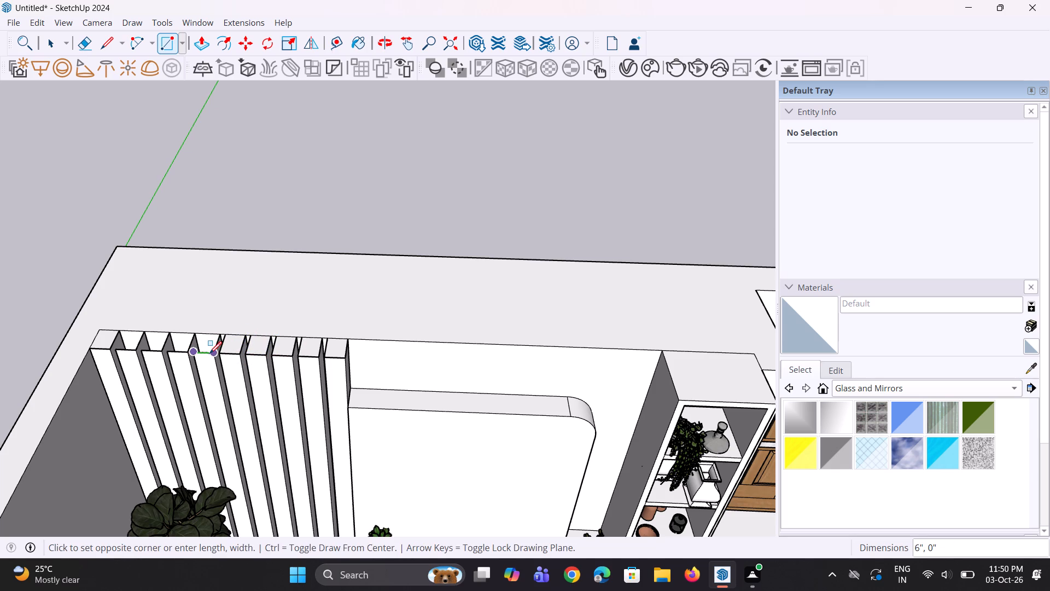
pyautogui.click(213, 353)
pyautogui.click(218, 340)
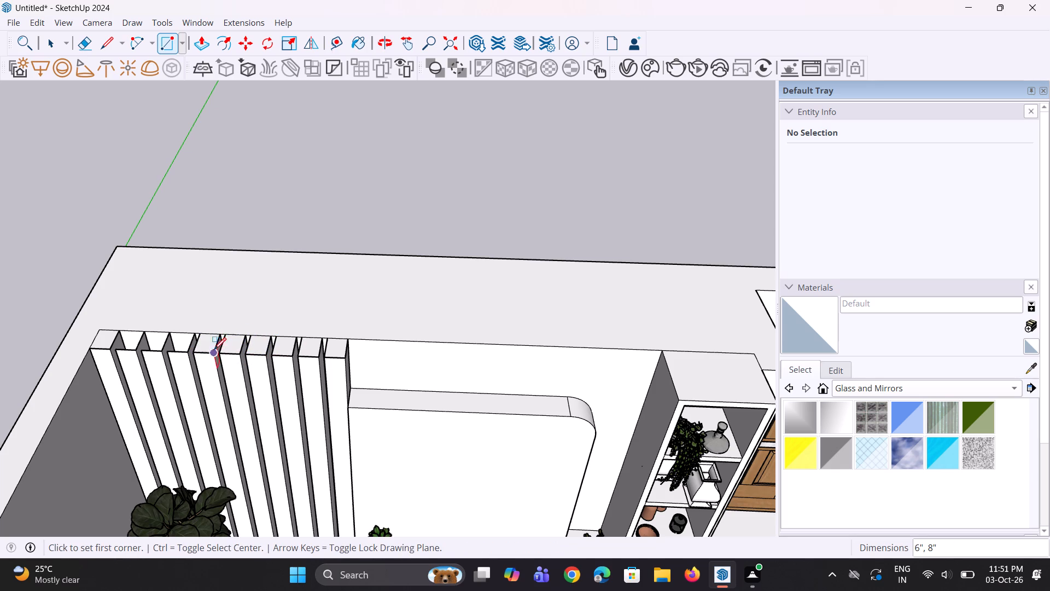
# Draw rectangles over the seventh to ninth slat tops from the TV panel, 6" by 8" except the eighth, about 7 9/16" by 8".
pyautogui.click(173, 354)
pyautogui.click(186, 354)
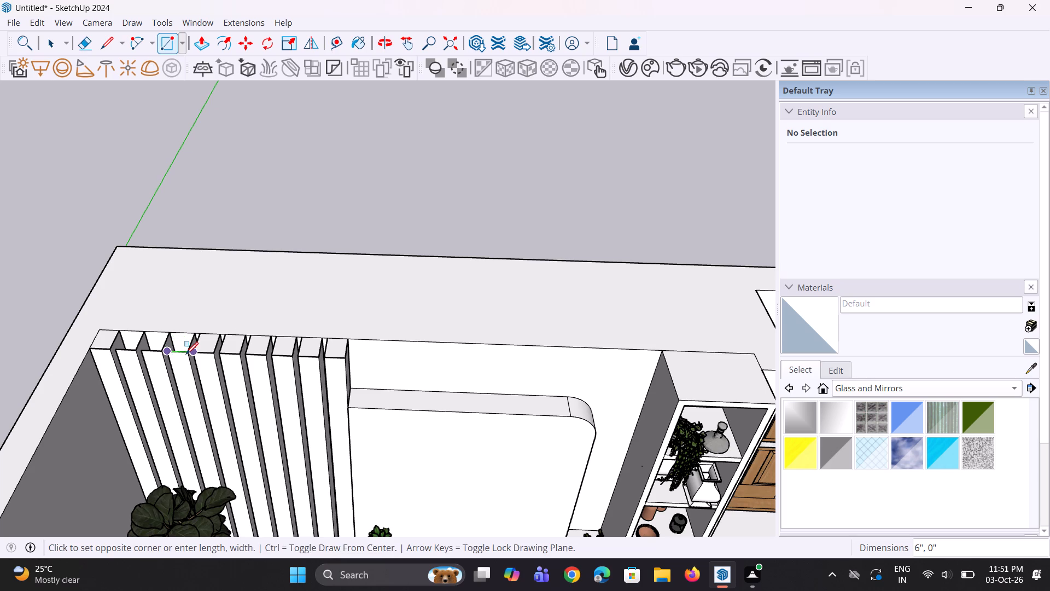
pyautogui.click(192, 339)
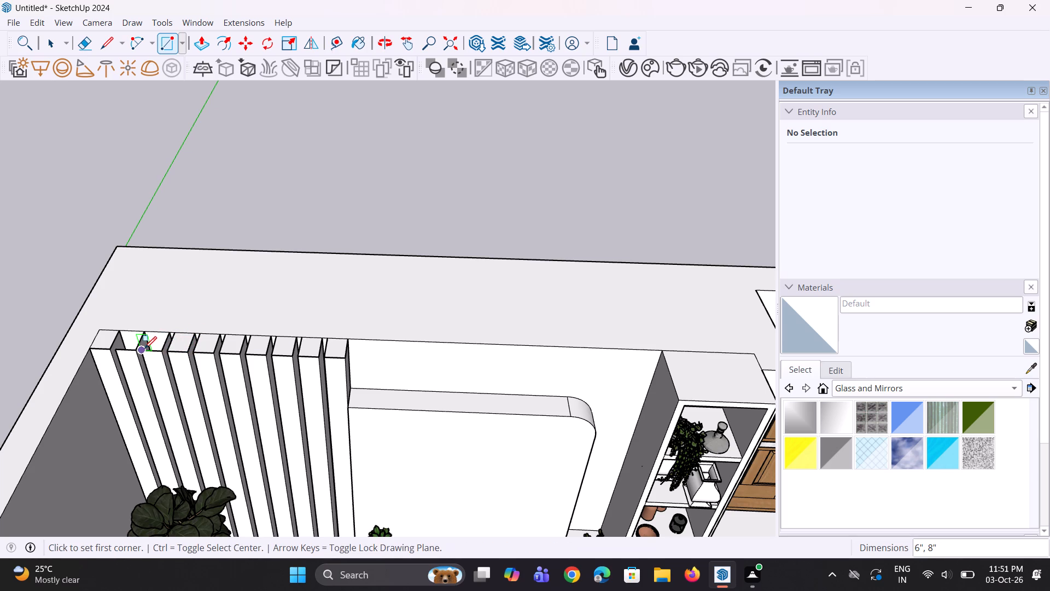
pyautogui.click(144, 349)
pyautogui.click(160, 350)
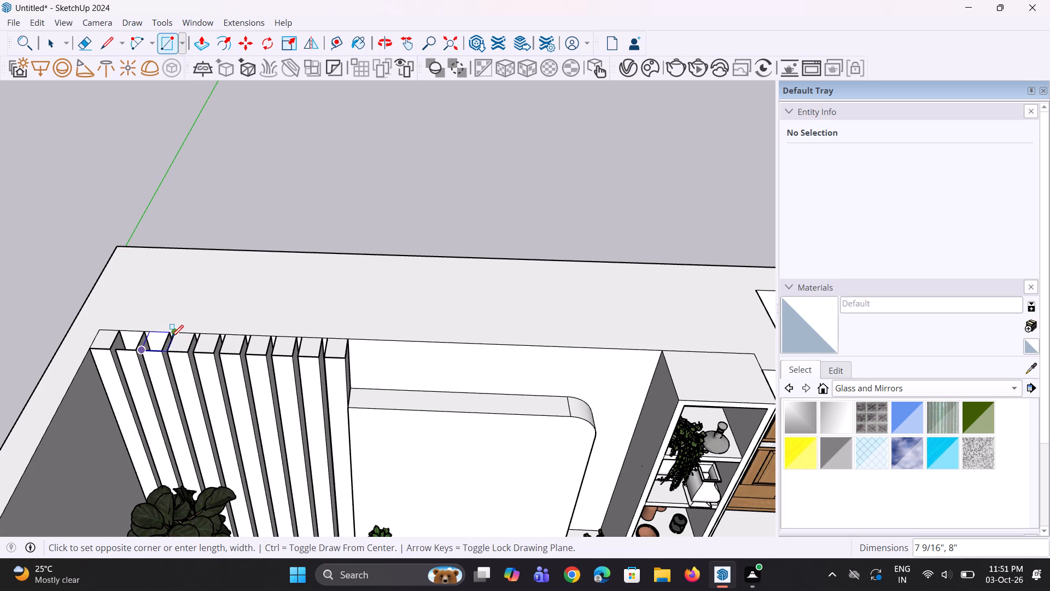
pyautogui.click(167, 336)
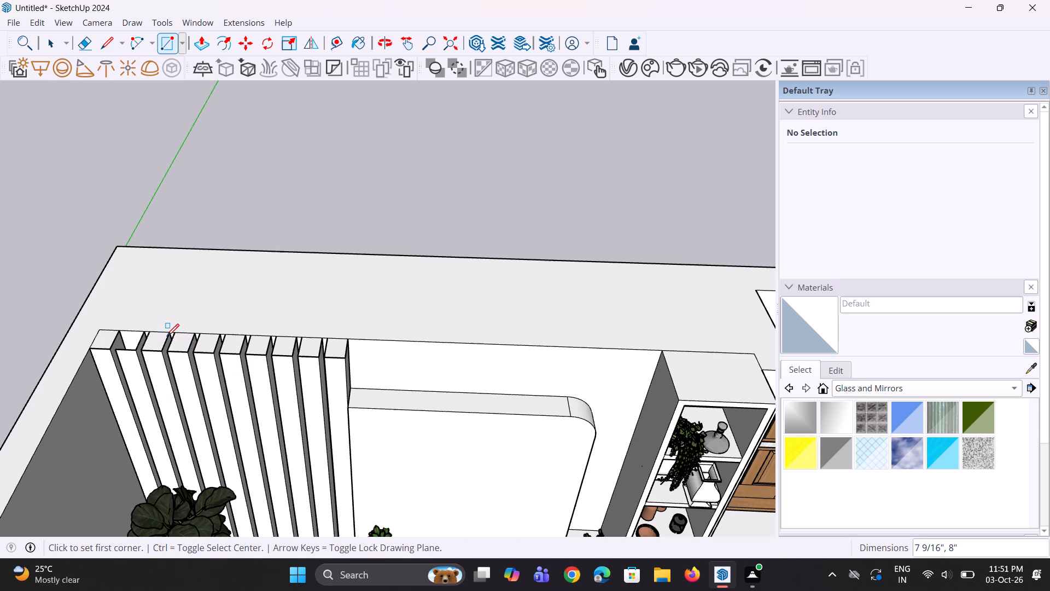
pyautogui.scroll(1, 113, 349)
pyautogui.click(117, 350)
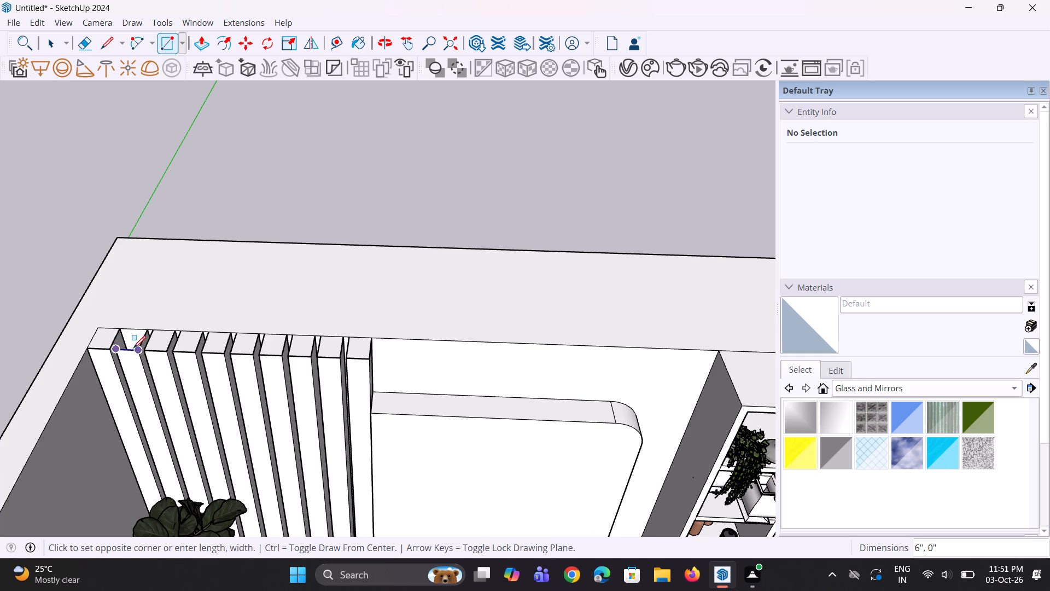
pyautogui.click(136, 349)
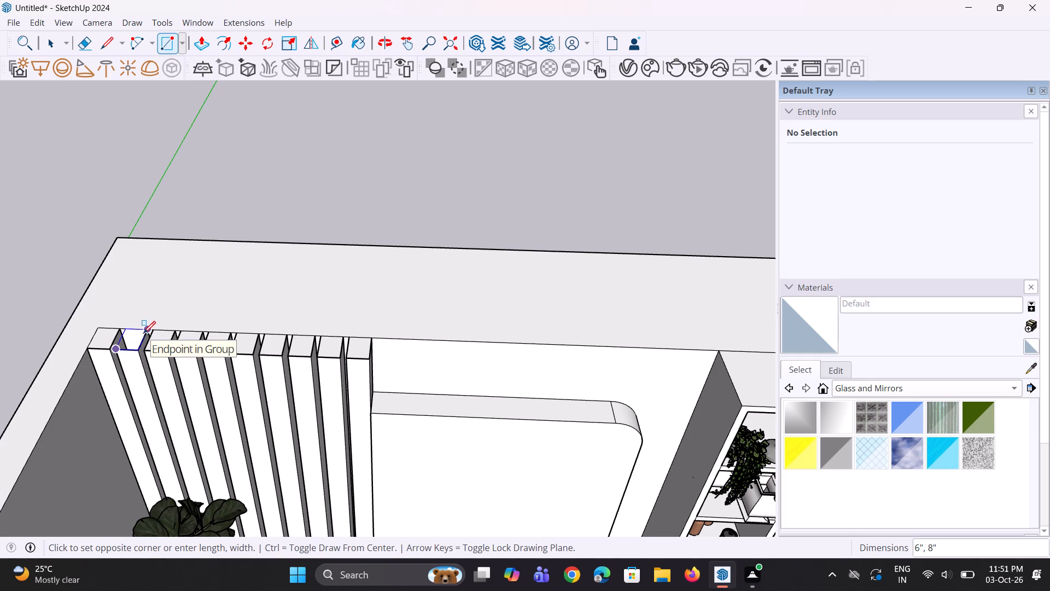
pyautogui.click(143, 333)
# Push/Pull the top face of the room walls up by 1', leaving the slat tops at their height.
pyautogui.scroll(-5, 155, 373)
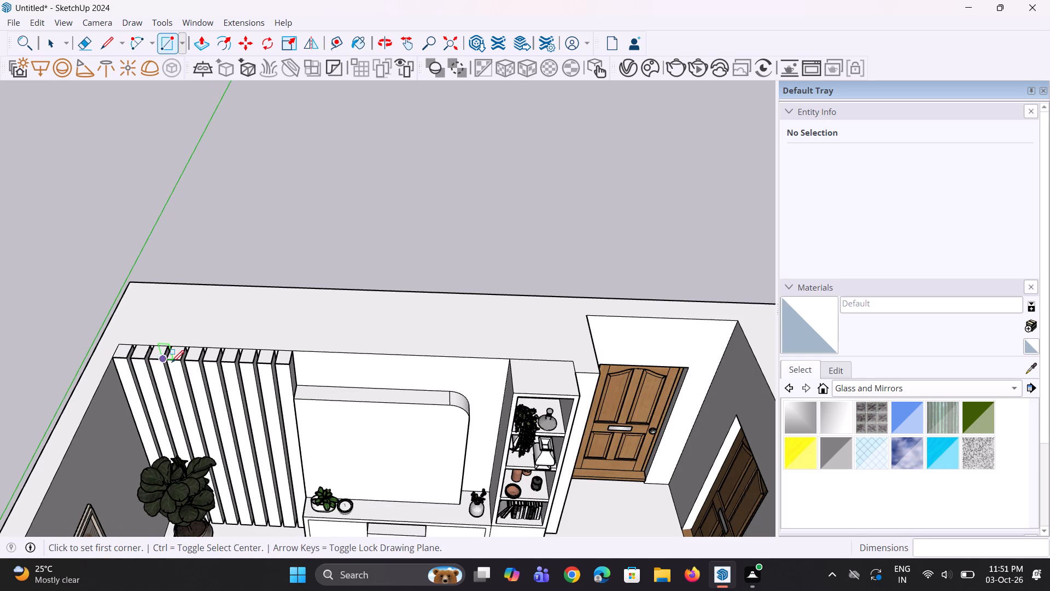
pyautogui.press('space')
pyautogui.press('p')
pyautogui.click(287, 329)
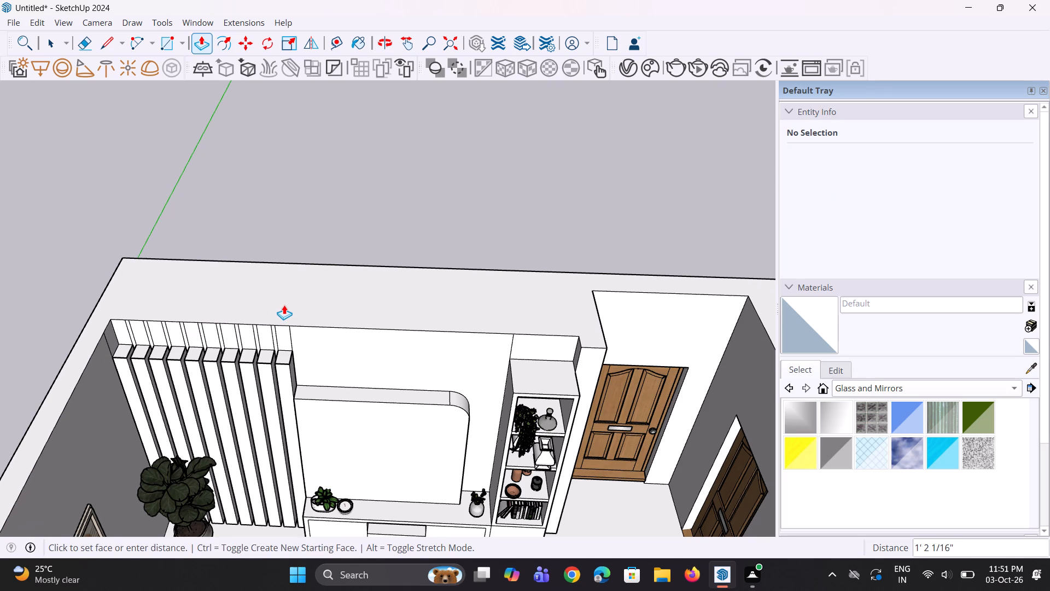
pyautogui.click(284, 309)
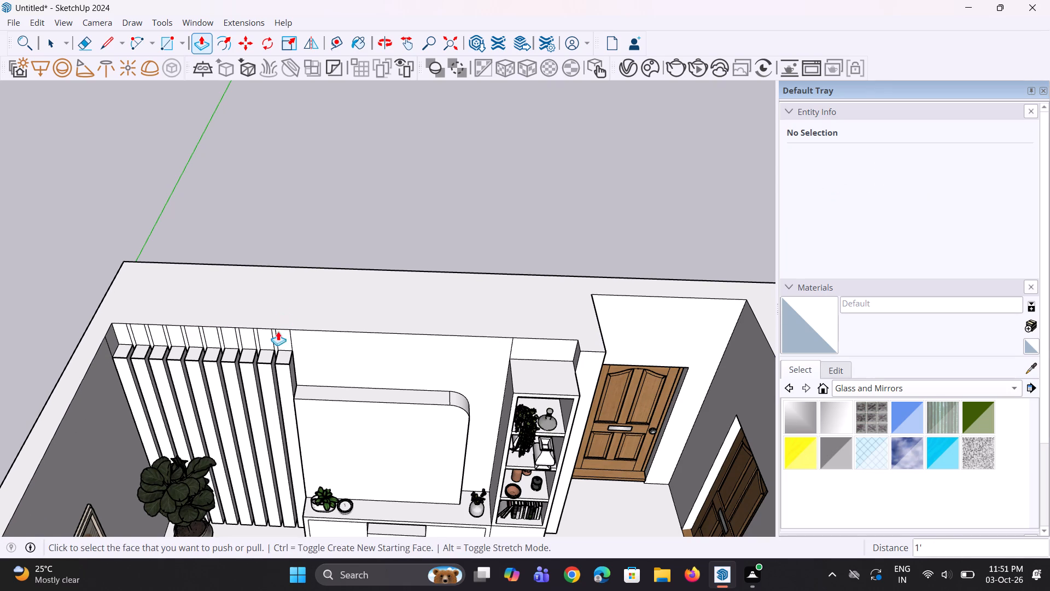
# Erase the leftover vertical lines on the raised wall face above the slats.
pyautogui.moveTo(279, 349); pyautogui.dragTo(279, 299, button='middle')
pyautogui.press('e')
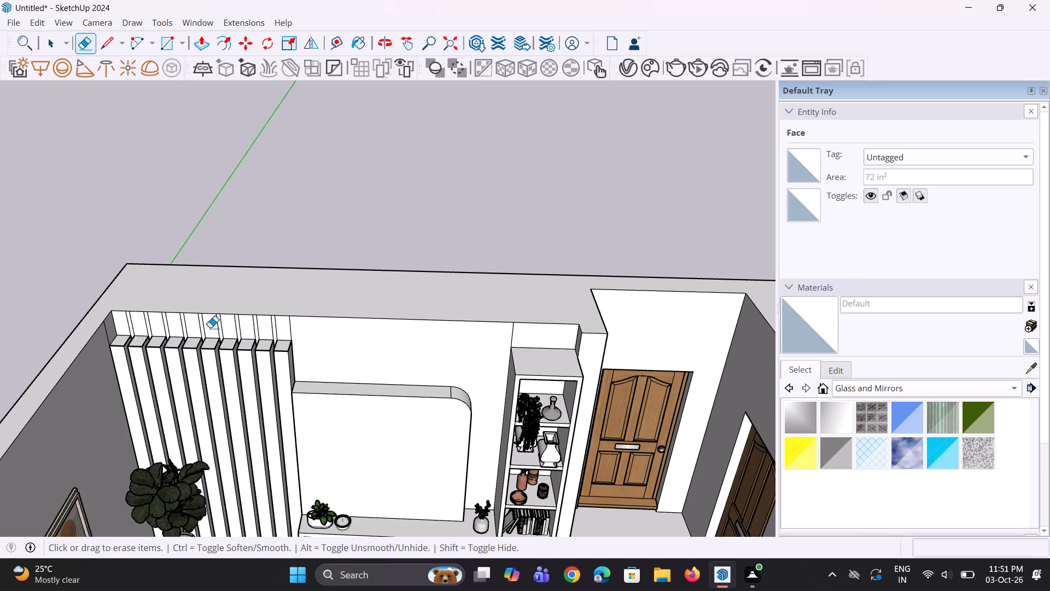
pyautogui.moveTo(126, 322); pyautogui.dragTo(284, 326)
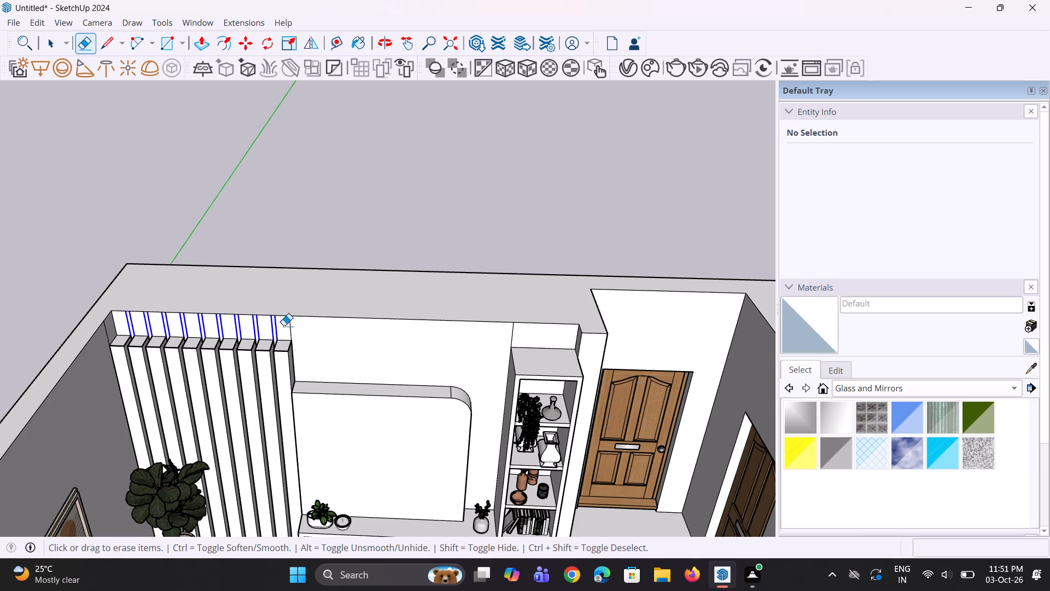
pyautogui.moveTo(284, 326); pyautogui.dragTo(293, 328)
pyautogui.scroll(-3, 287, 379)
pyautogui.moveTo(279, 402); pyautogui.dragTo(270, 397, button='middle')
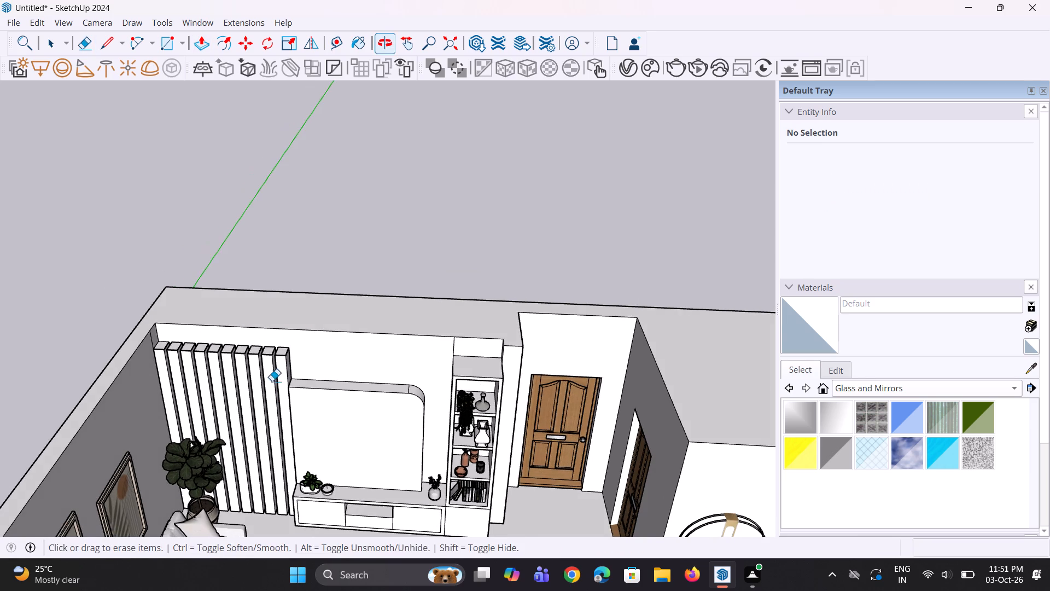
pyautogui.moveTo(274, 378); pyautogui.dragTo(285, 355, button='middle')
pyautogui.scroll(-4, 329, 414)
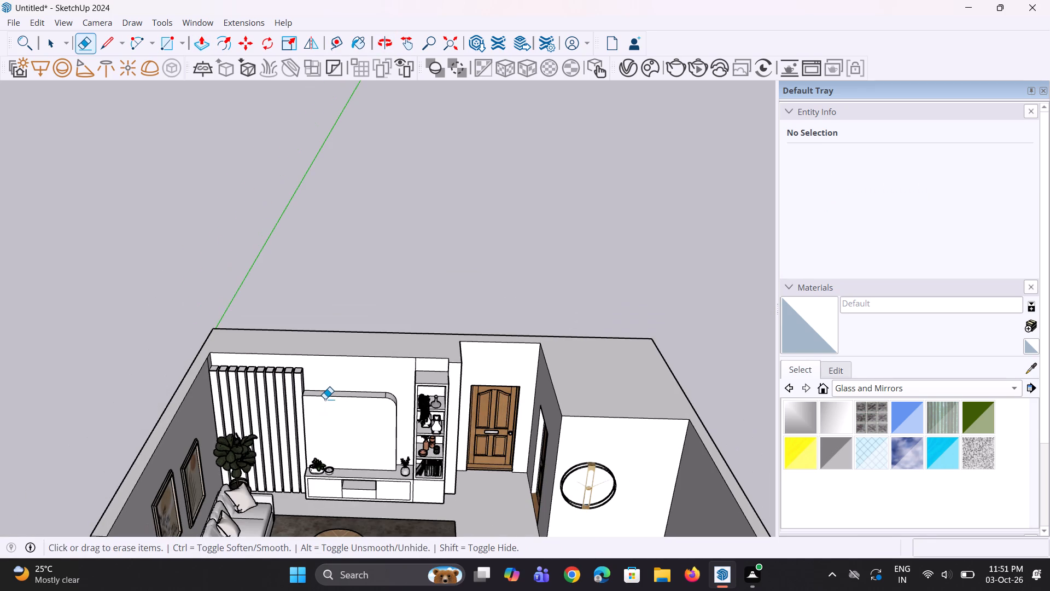
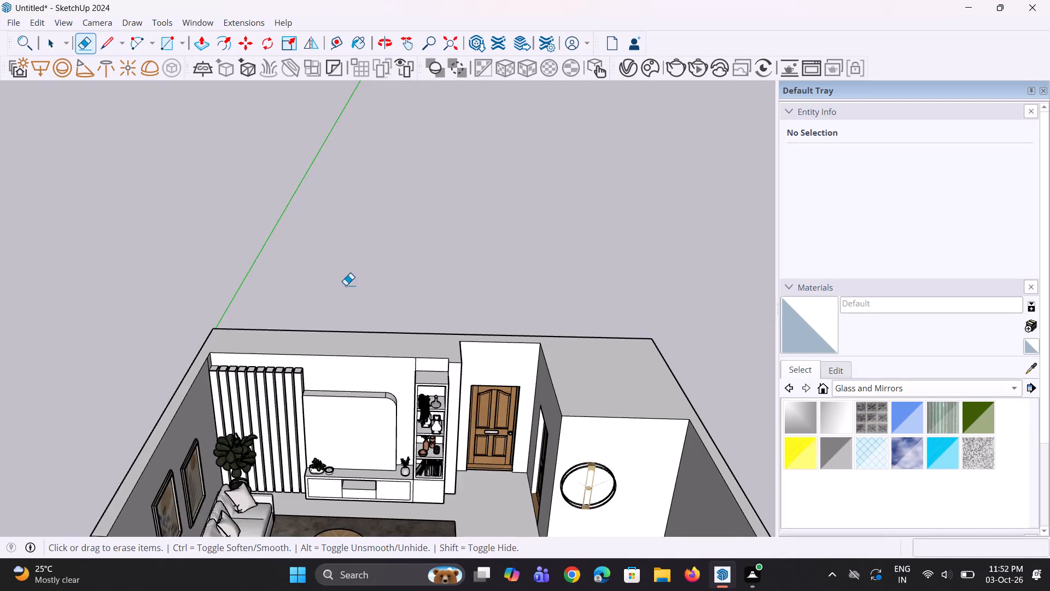
# Erase the leftover vertical line on the back wall above the display shelf.
pyautogui.scroll(-7, 346, 289)
pyautogui.moveTo(355, 360); pyautogui.dragTo(330, 339, button='middle')
pyautogui.scroll(-1, 355, 360)
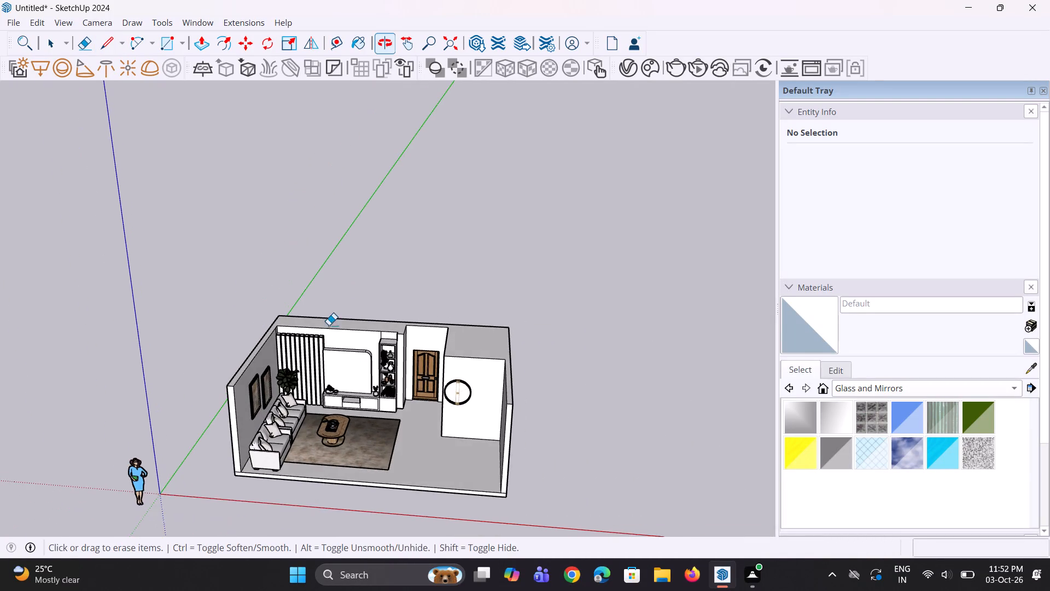
pyautogui.scroll(-3, 313, 303)
pyautogui.moveTo(306, 321); pyautogui.dragTo(305, 339, button='middle')
pyautogui.scroll(4, 305, 339)
pyautogui.moveTo(377, 369); pyautogui.dragTo(416, 311, button='middle')
pyautogui.scroll(3, 416, 312)
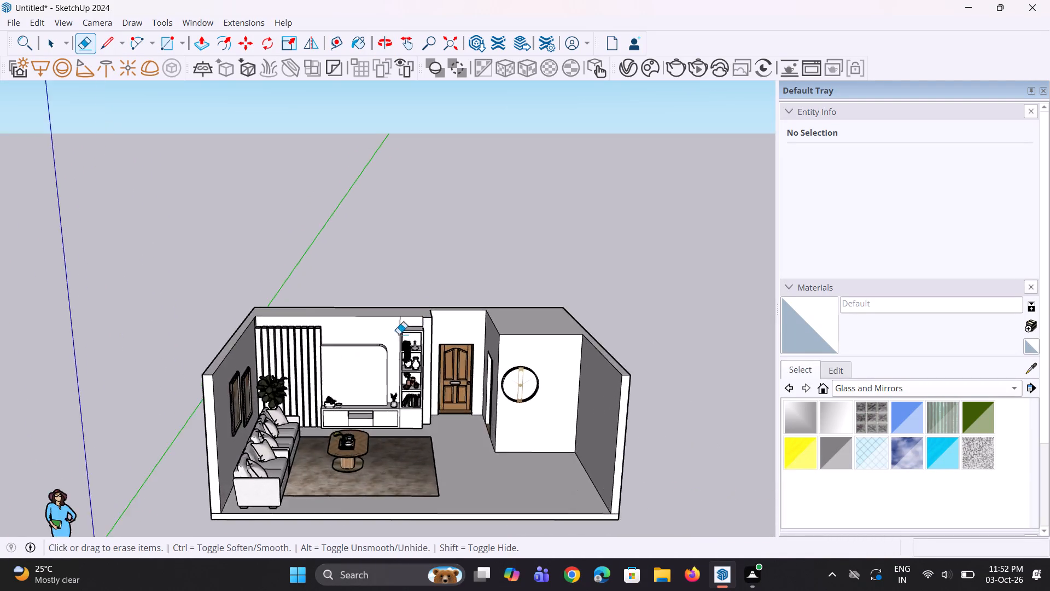
pyautogui.scroll(6, 399, 334)
pyautogui.click(406, 306)
pyautogui.scroll(-5, 415, 297)
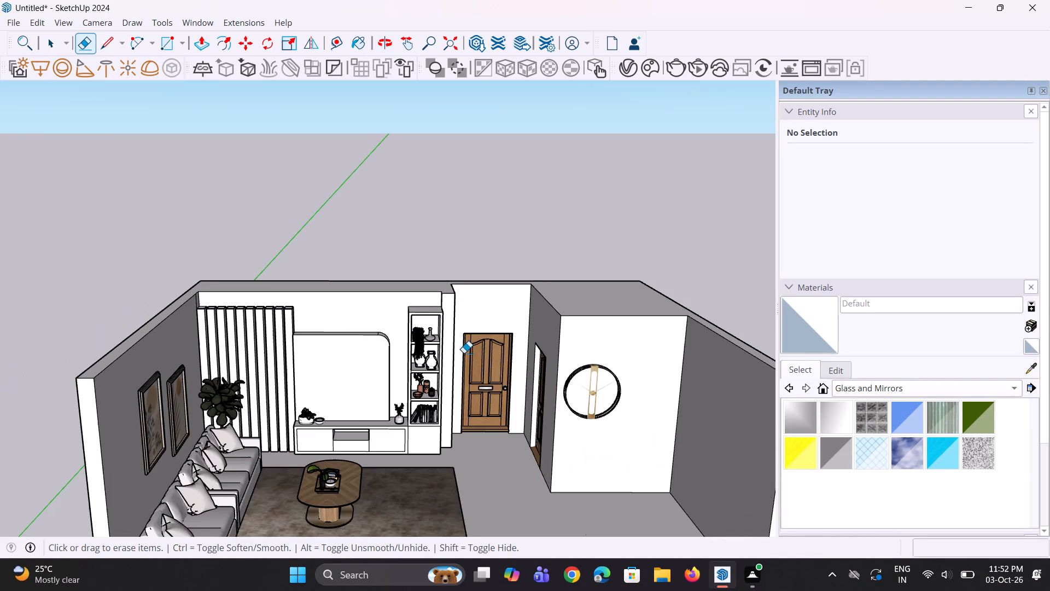
# Push/Pull the front face of the wall column between the display shelf and the door back by about 7 7/16".
pyautogui.moveTo(477, 364); pyautogui.dragTo(374, 378, button='middle')
pyautogui.scroll(5, 459, 395)
pyautogui.press('p')
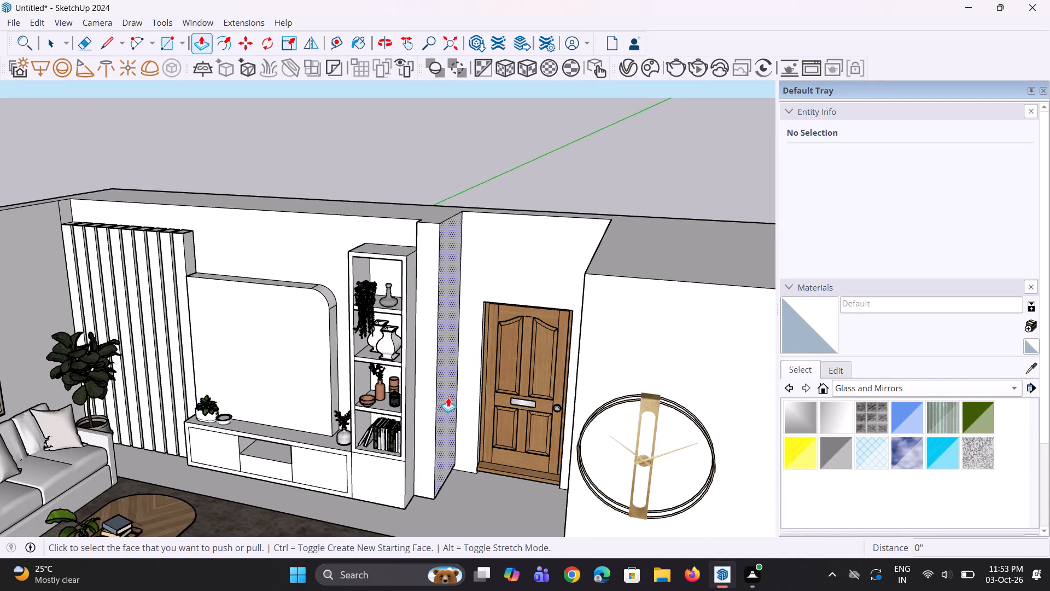
pyautogui.click(434, 395)
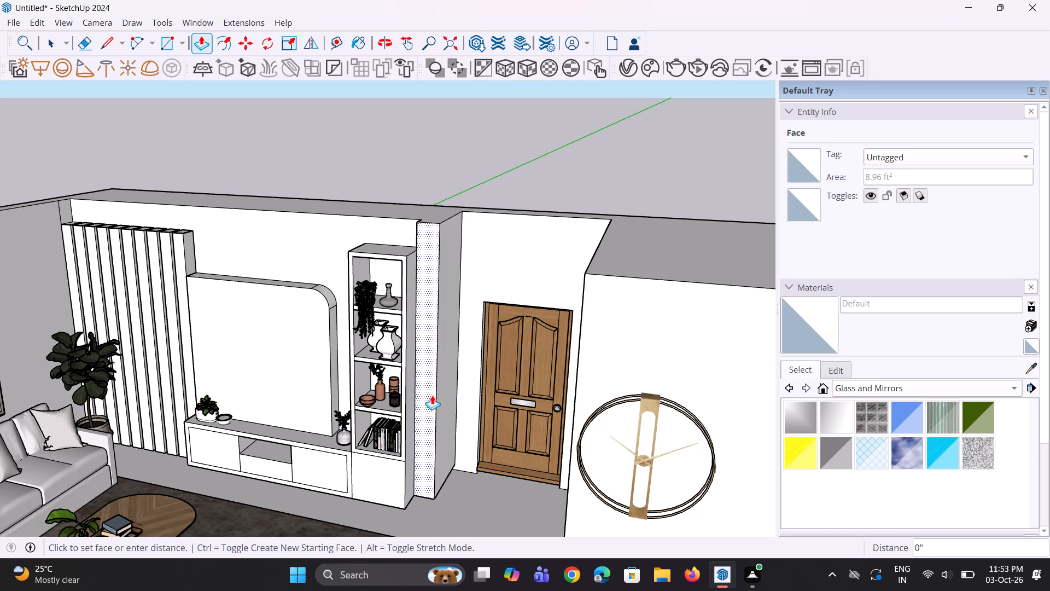
pyautogui.press('Escape')
pyautogui.press('Escape')
pyautogui.scroll(-4, 434, 361)
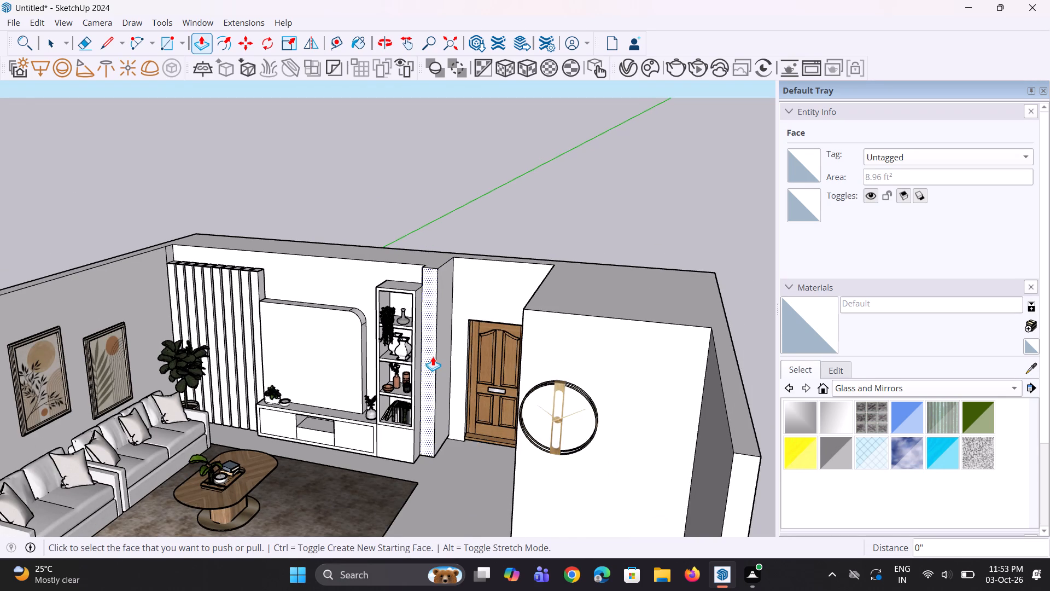
pyautogui.click(433, 356)
pyautogui.click(437, 353)
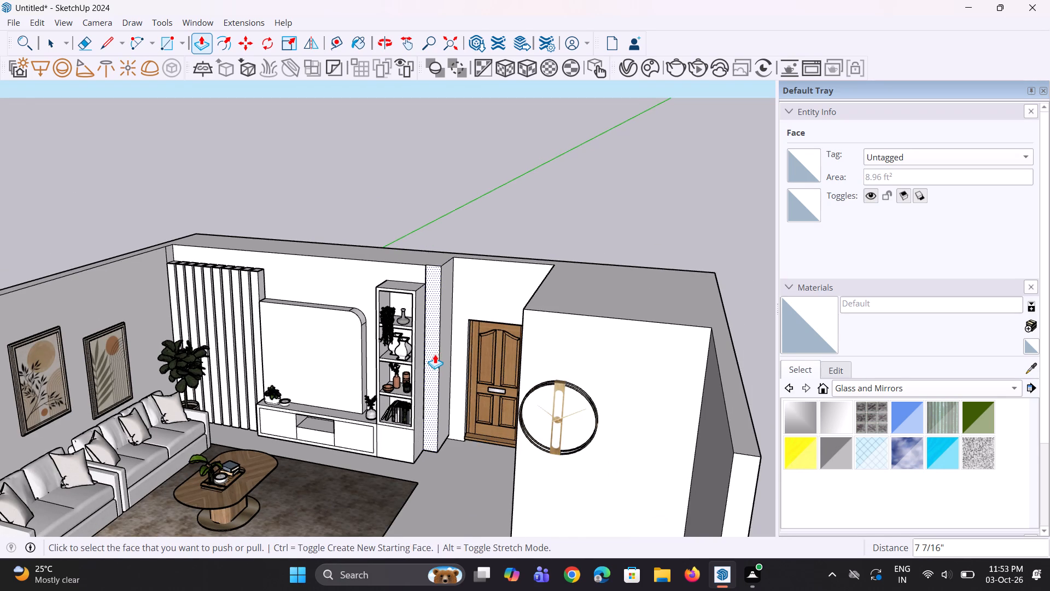
# Push/Pull the front face of the wall column beside the display shelf forward by about 6 11/16".
pyautogui.moveTo(439, 358); pyautogui.dragTo(633, 386, button='middle')
pyautogui.scroll(3, 478, 339)
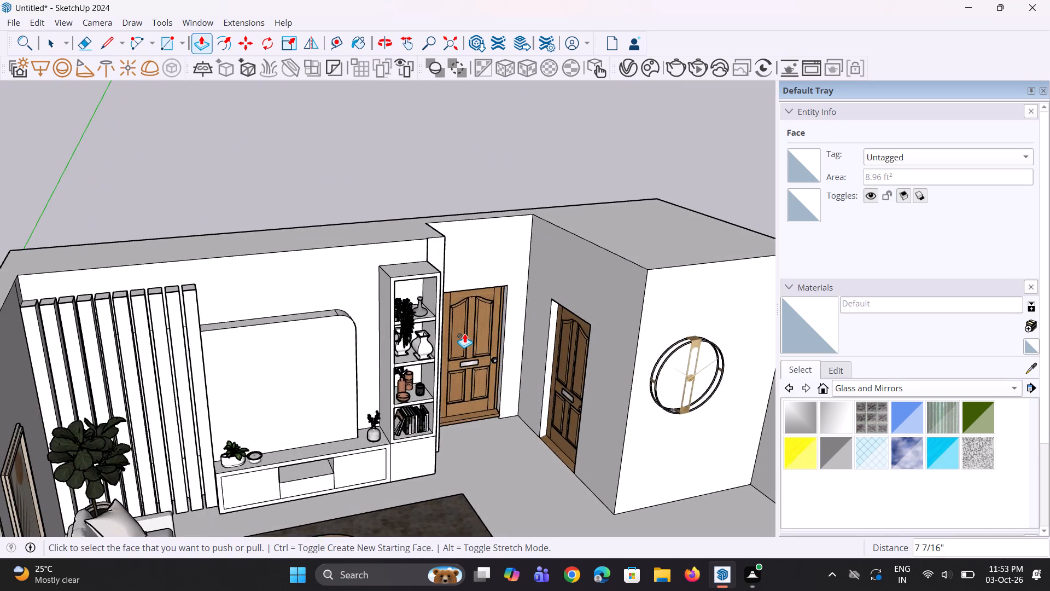
pyautogui.scroll(2, 464, 333)
pyautogui.moveTo(464, 333); pyautogui.dragTo(411, 316, button='middle')
pyautogui.moveTo(440, 331); pyautogui.dragTo(320, 329, button='middle')
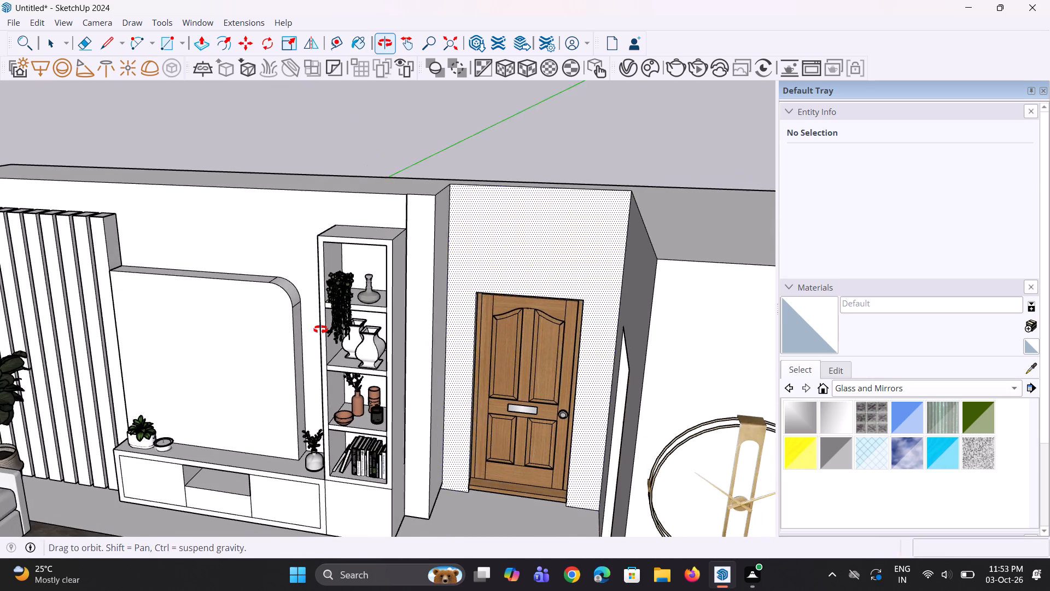
pyautogui.moveTo(320, 329); pyautogui.dragTo(313, 328, button='middle')
pyautogui.click(423, 328)
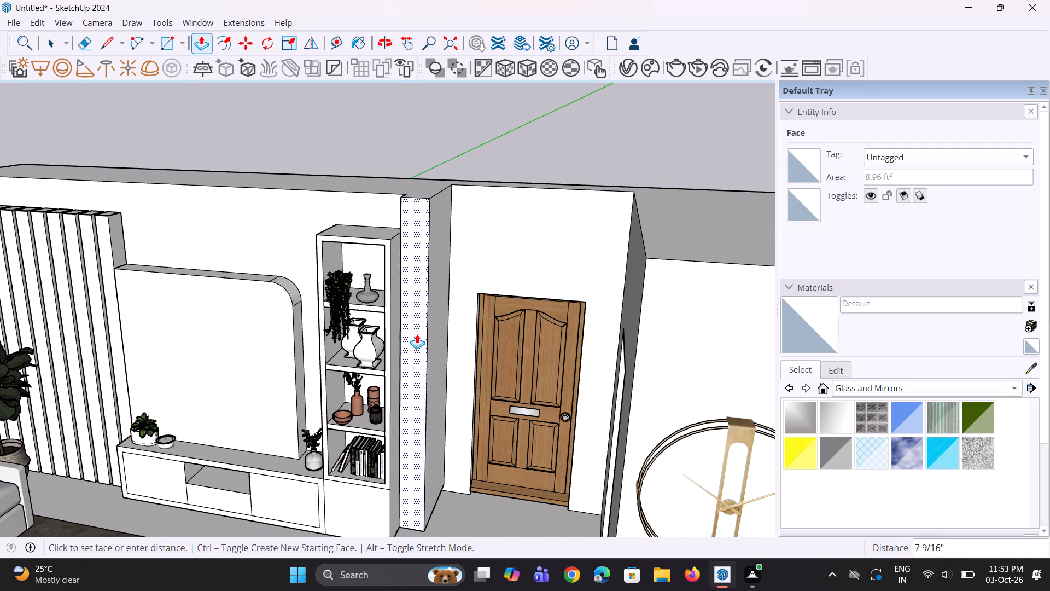
pyautogui.click(418, 334)
pyautogui.moveTo(383, 345); pyautogui.dragTo(519, 347, button='middle')
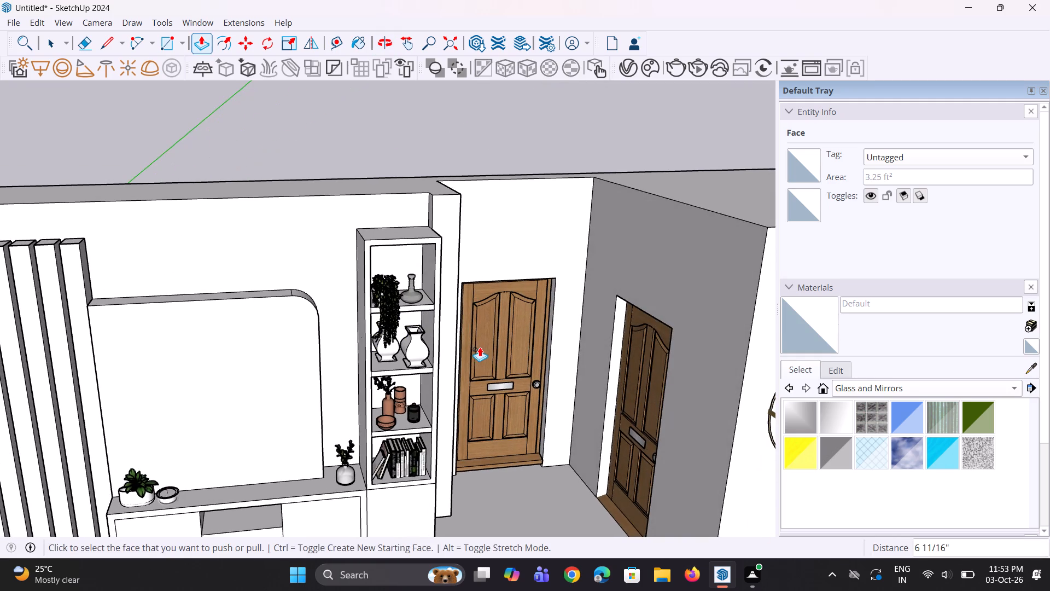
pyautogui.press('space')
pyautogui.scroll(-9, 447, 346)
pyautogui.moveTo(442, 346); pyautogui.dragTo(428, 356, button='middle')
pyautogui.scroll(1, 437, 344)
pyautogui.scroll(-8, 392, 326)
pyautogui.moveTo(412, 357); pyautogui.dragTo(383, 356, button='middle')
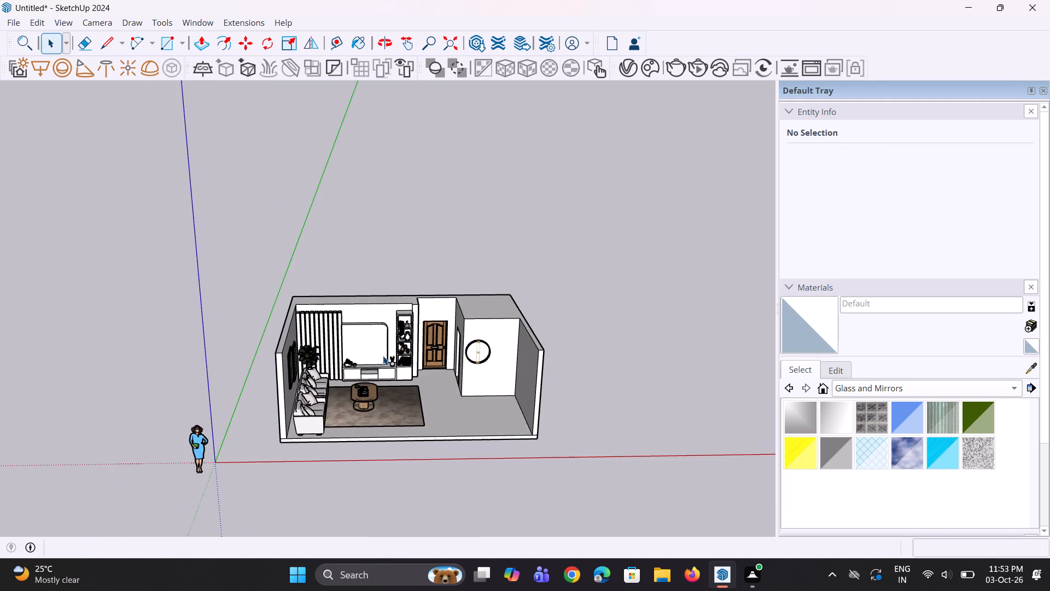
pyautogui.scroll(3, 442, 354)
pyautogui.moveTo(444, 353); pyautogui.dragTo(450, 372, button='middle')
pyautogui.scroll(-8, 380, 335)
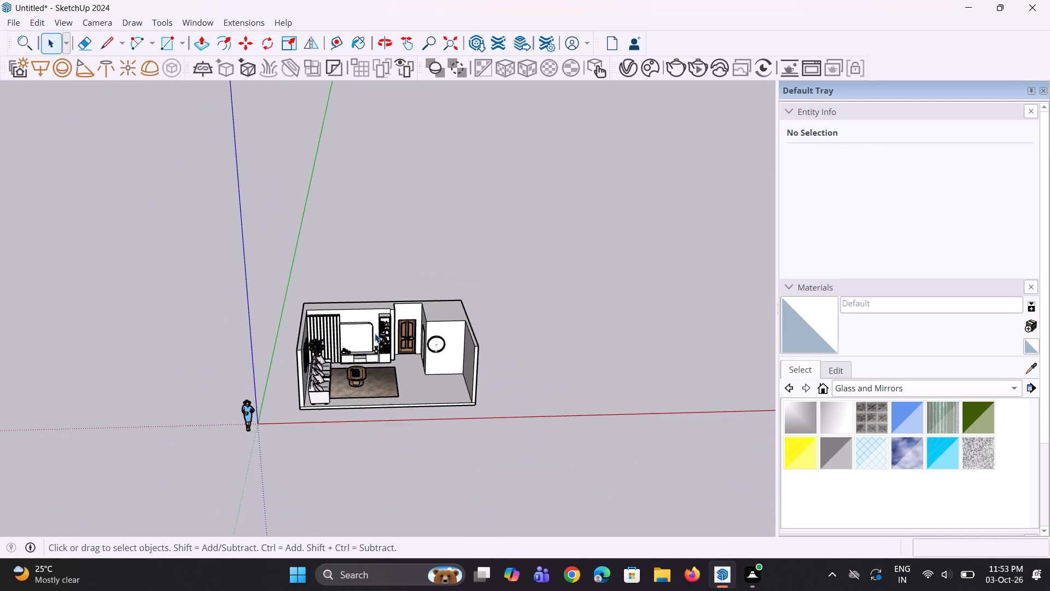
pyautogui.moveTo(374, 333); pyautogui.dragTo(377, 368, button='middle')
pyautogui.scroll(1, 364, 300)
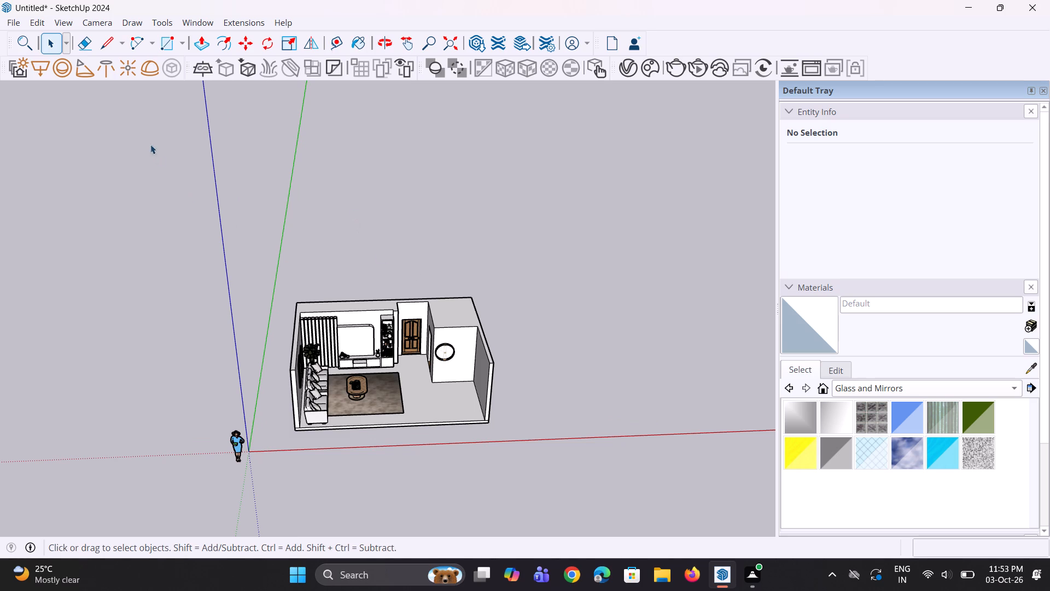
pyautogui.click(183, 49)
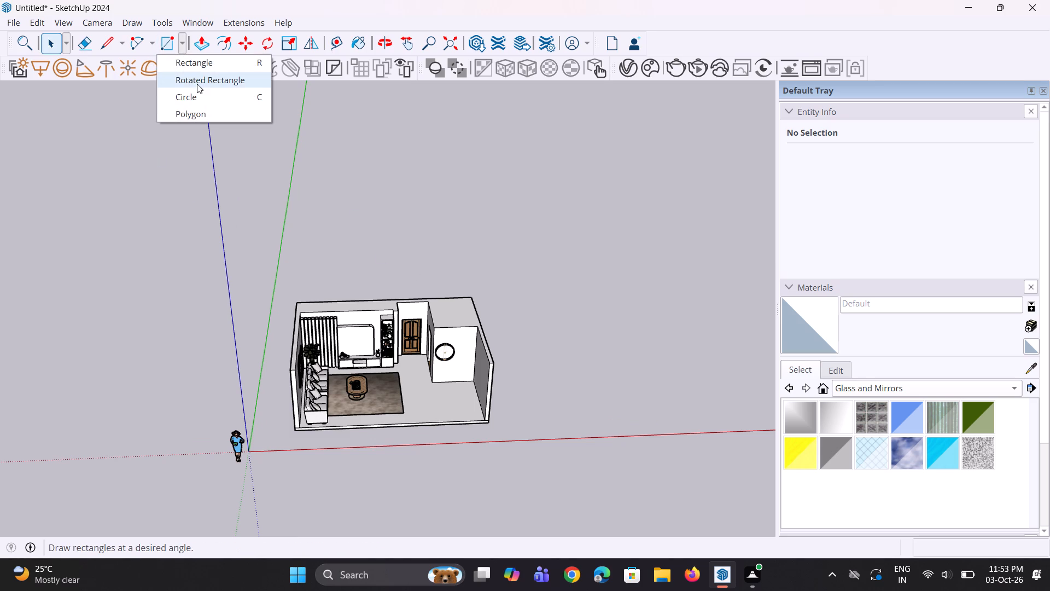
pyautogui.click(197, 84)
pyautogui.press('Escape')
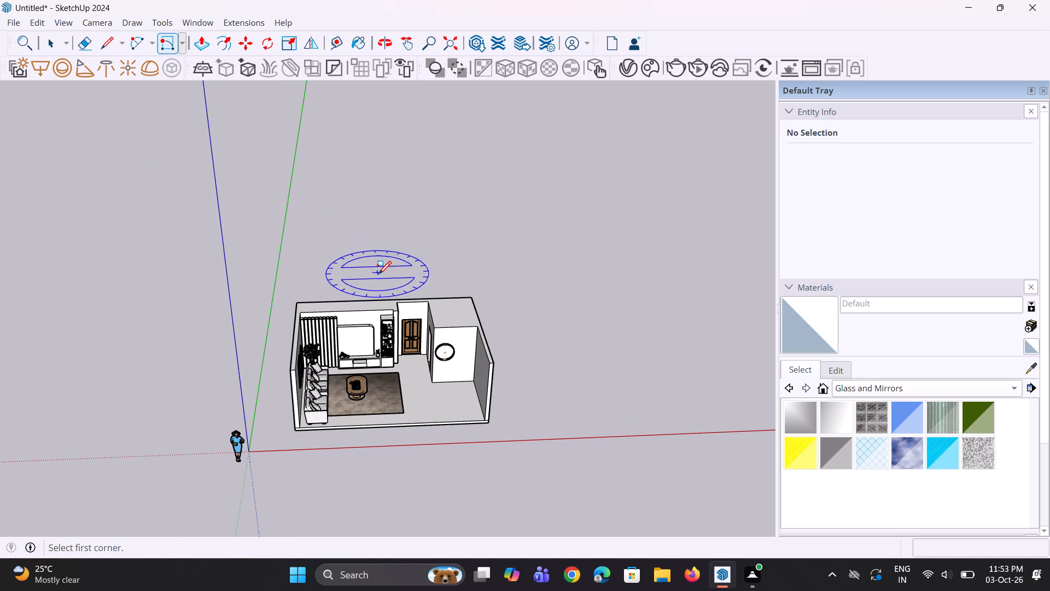
# Push/Pull the top face of the room walls up by about 9 3/4".
pyautogui.moveTo(378, 274); pyautogui.dragTo(344, 237, button='middle')
pyautogui.press('p')
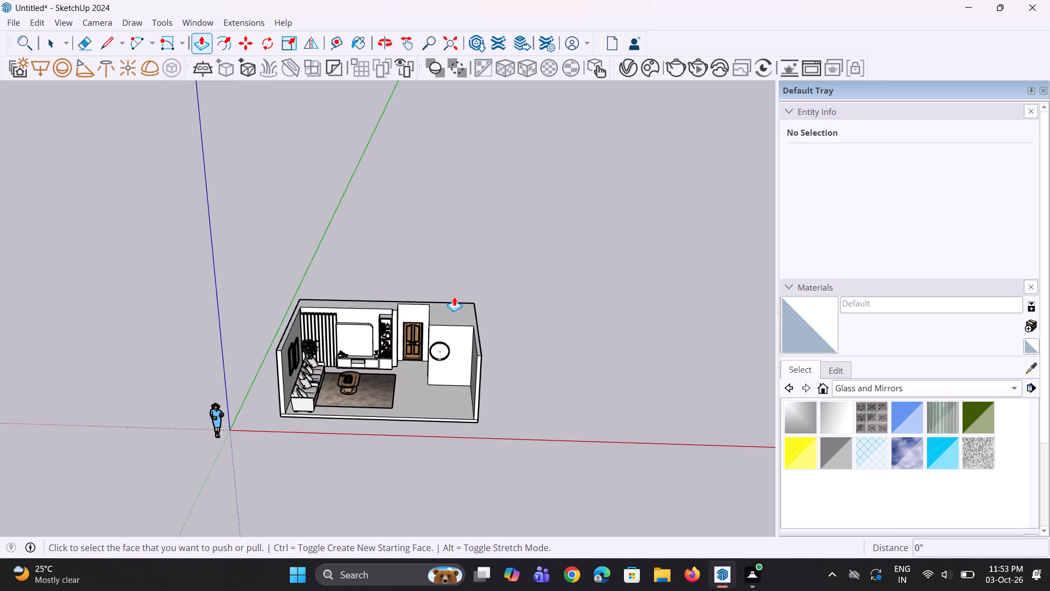
pyautogui.click(468, 308)
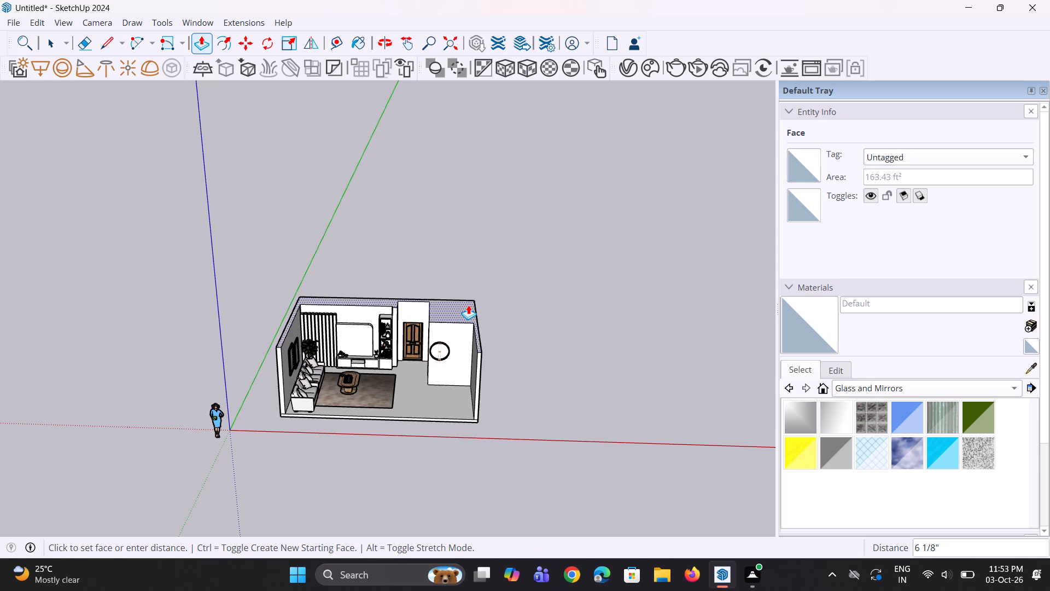
pyautogui.click(468, 304)
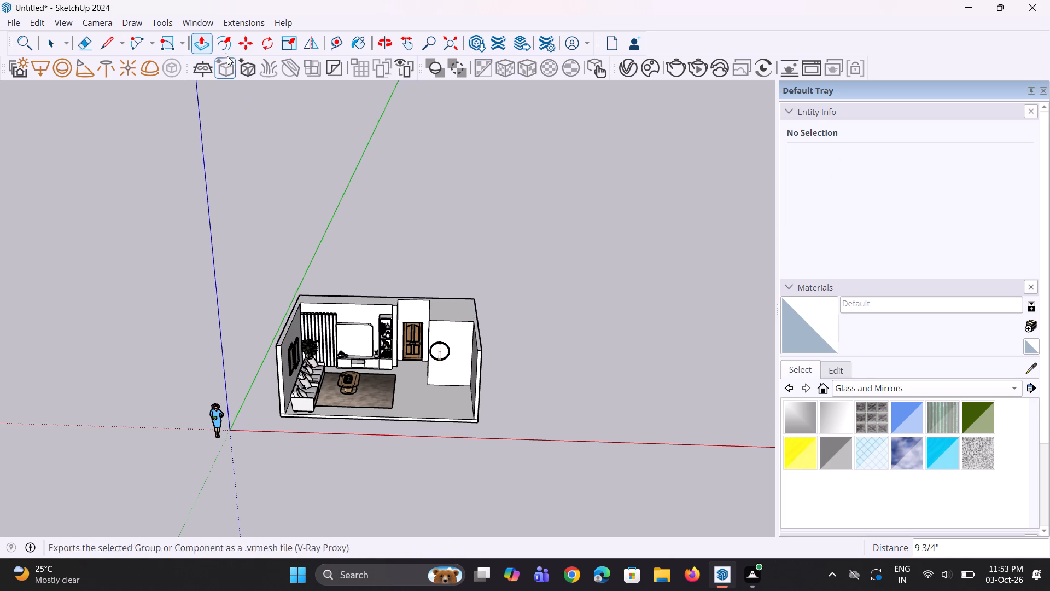
# Draw an upright rotated rectangle along the back wall's full outer top edge, about 30' 9 5/16" long and 6" high.
pyautogui.click(178, 48)
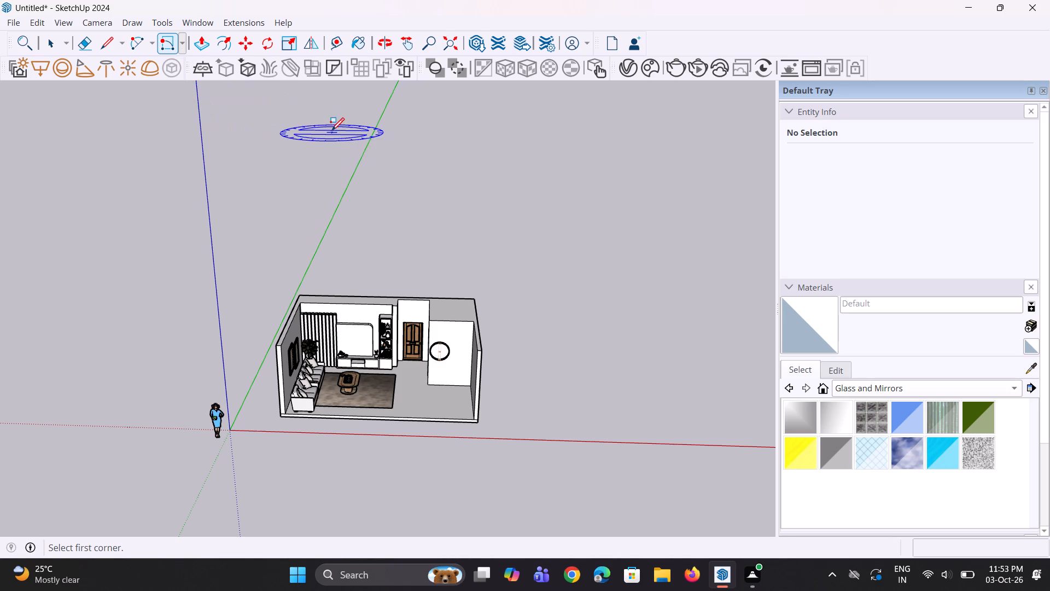
pyautogui.click(181, 45)
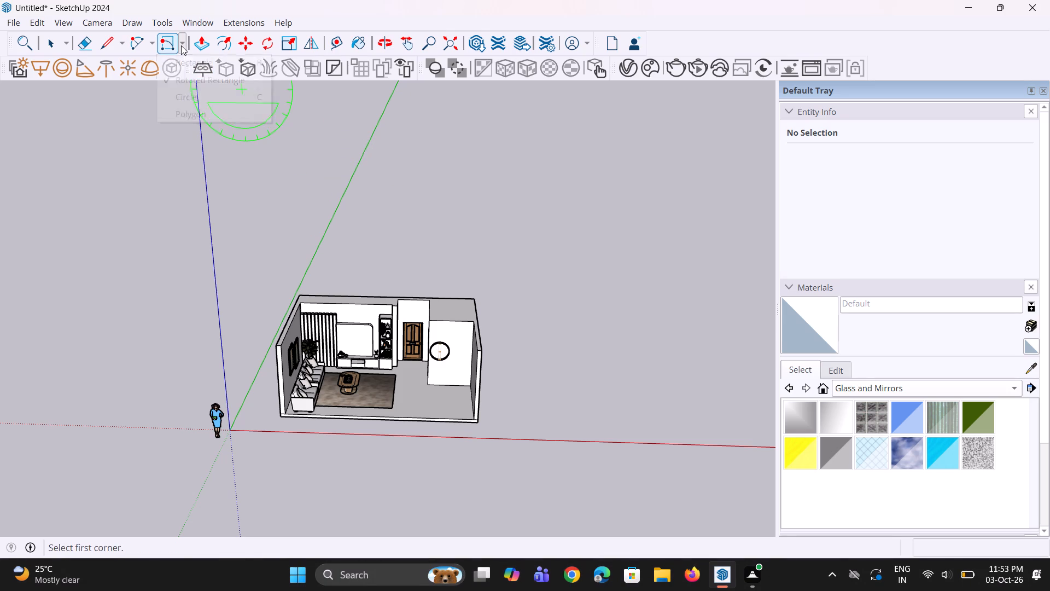
pyautogui.click(193, 80)
pyautogui.moveTo(325, 199); pyautogui.dragTo(351, 286, button='middle')
pyautogui.click(303, 293)
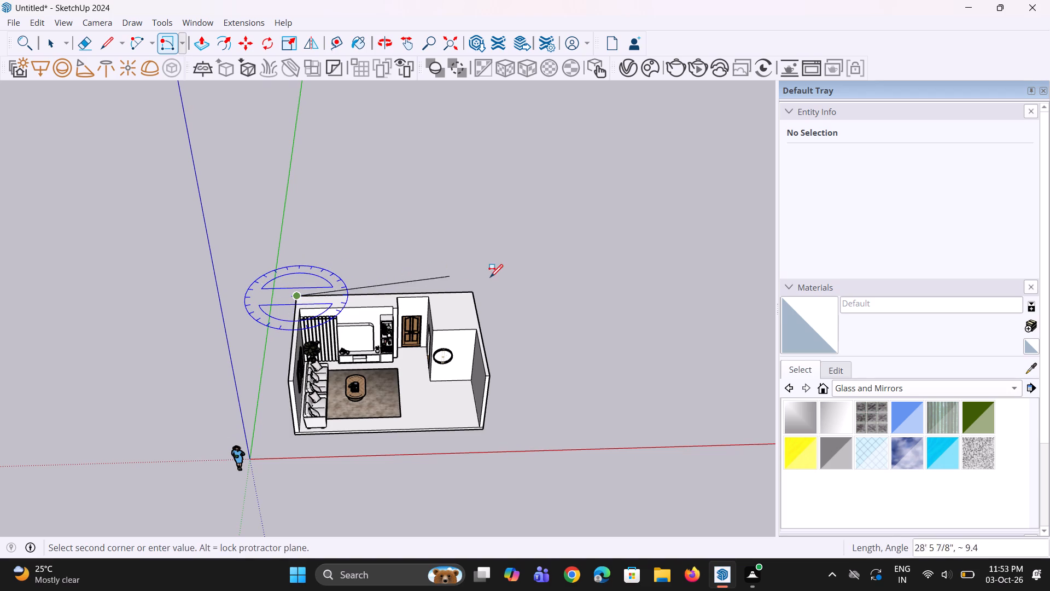
pyautogui.click(472, 289)
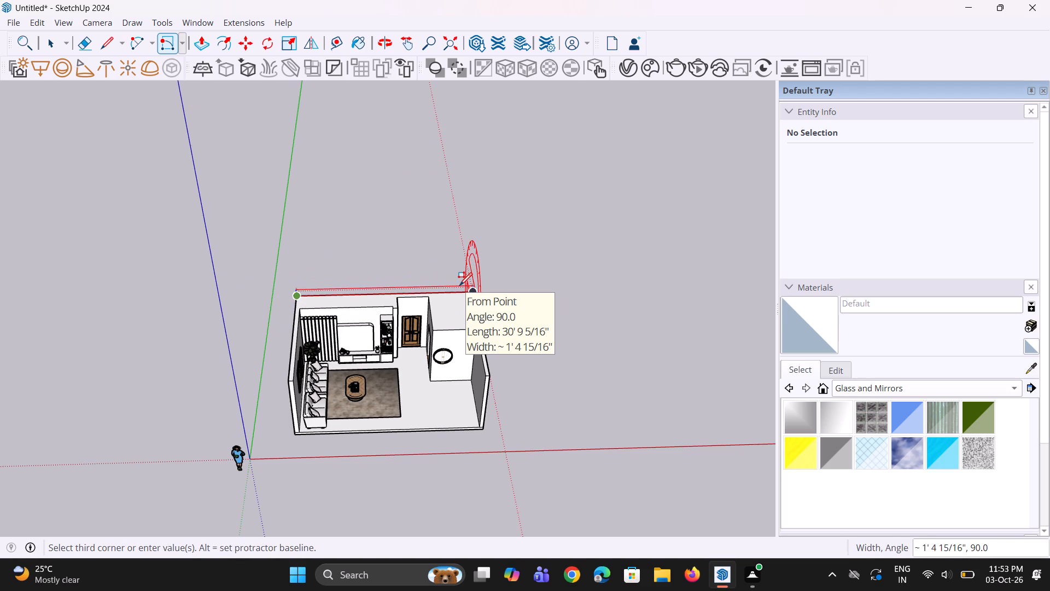
pyautogui.moveTo(462, 284); pyautogui.dragTo(193, 228, button='middle')
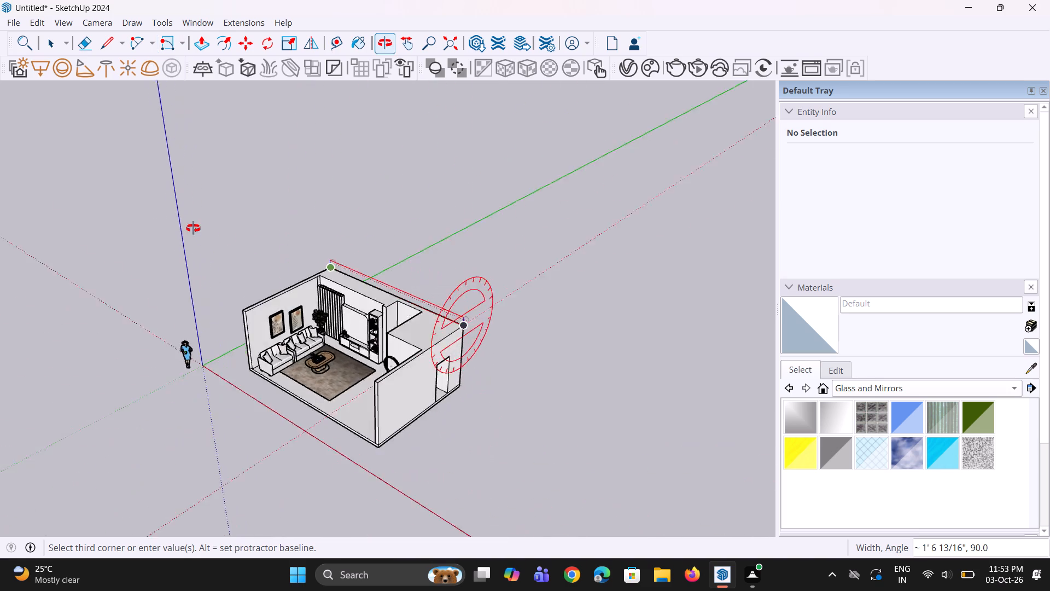
pyautogui.moveTo(193, 228); pyautogui.dragTo(140, 221, button='middle')
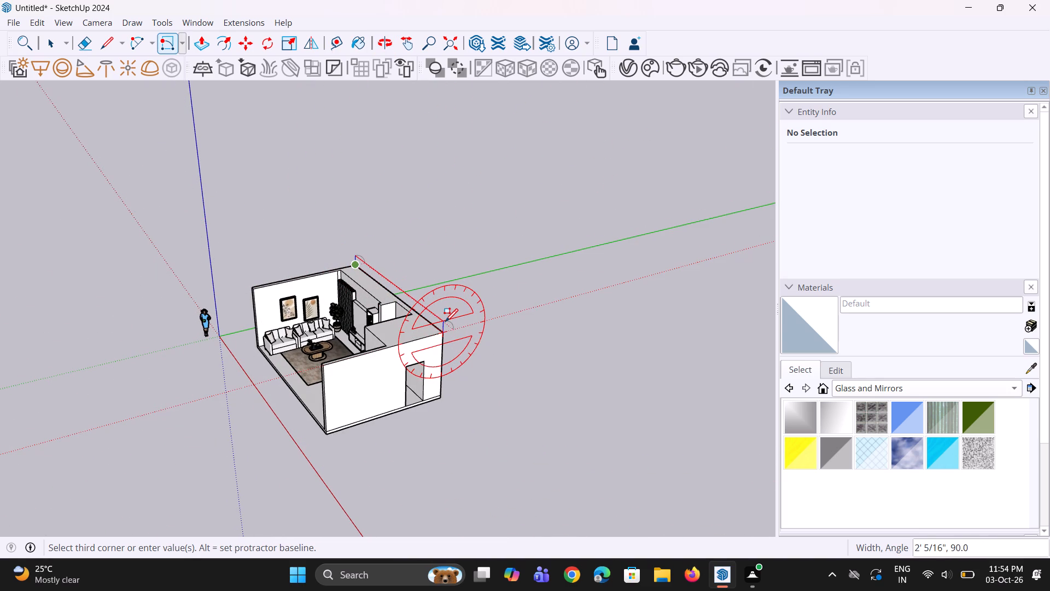
pyautogui.press('6')
pyautogui.hotkey('shift', '"')
pyautogui.press('Return')
# Push/Pull the 6" high strip forward about 20' 8 11/16" to the open front edge, forming the ceiling slab.
pyautogui.moveTo(392, 332); pyautogui.dragTo(462, 292, button='middle')
pyautogui.scroll(4, 447, 313)
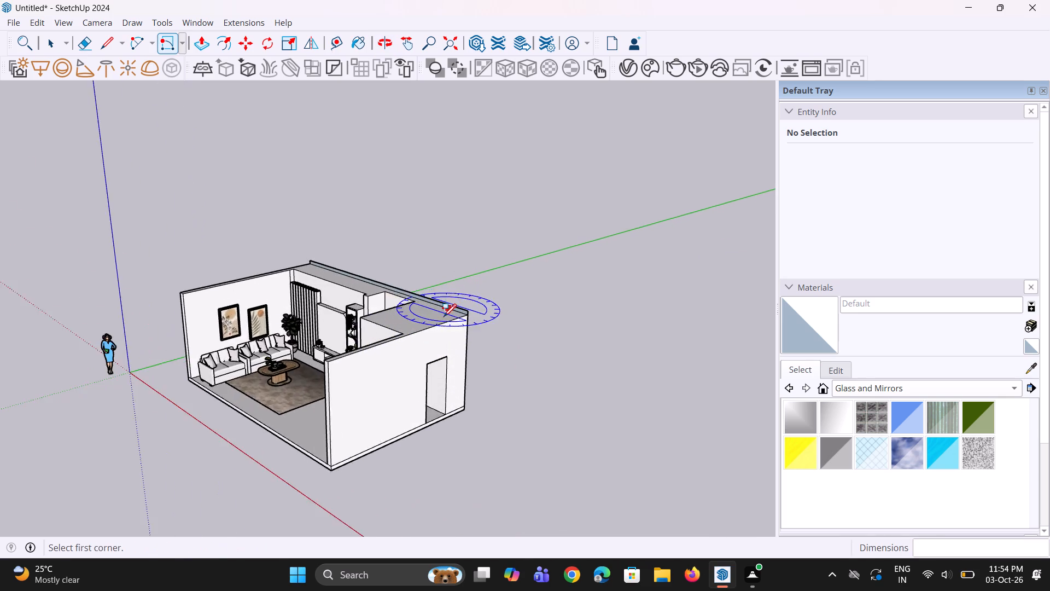
pyautogui.scroll(4, 443, 316)
pyautogui.moveTo(443, 316); pyautogui.dragTo(503, 310, button='middle')
pyautogui.scroll(1, 479, 311)
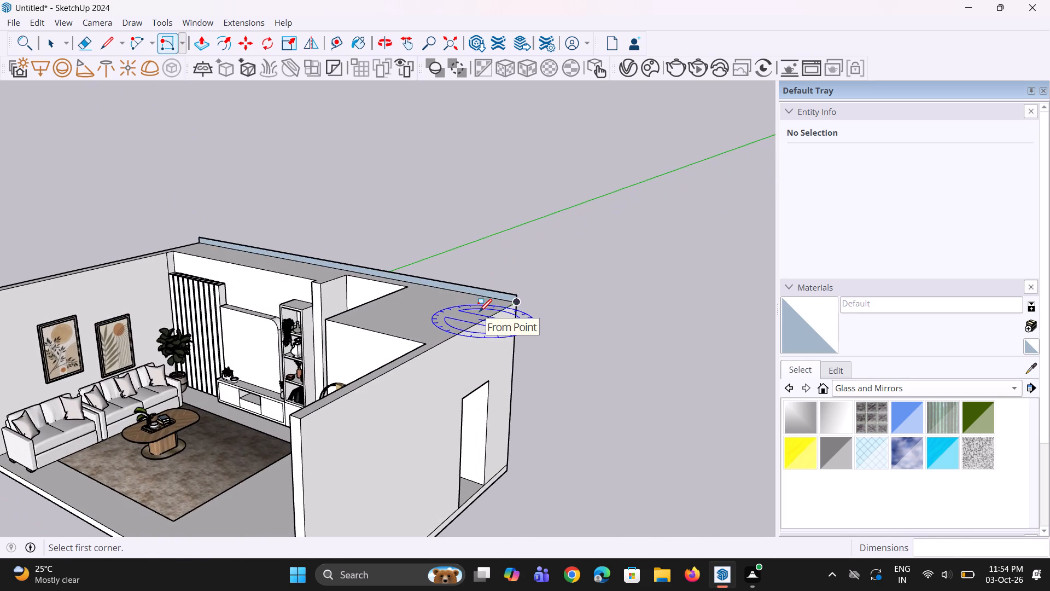
pyautogui.press('p')
pyautogui.click(480, 293)
pyautogui.scroll(-5, 443, 332)
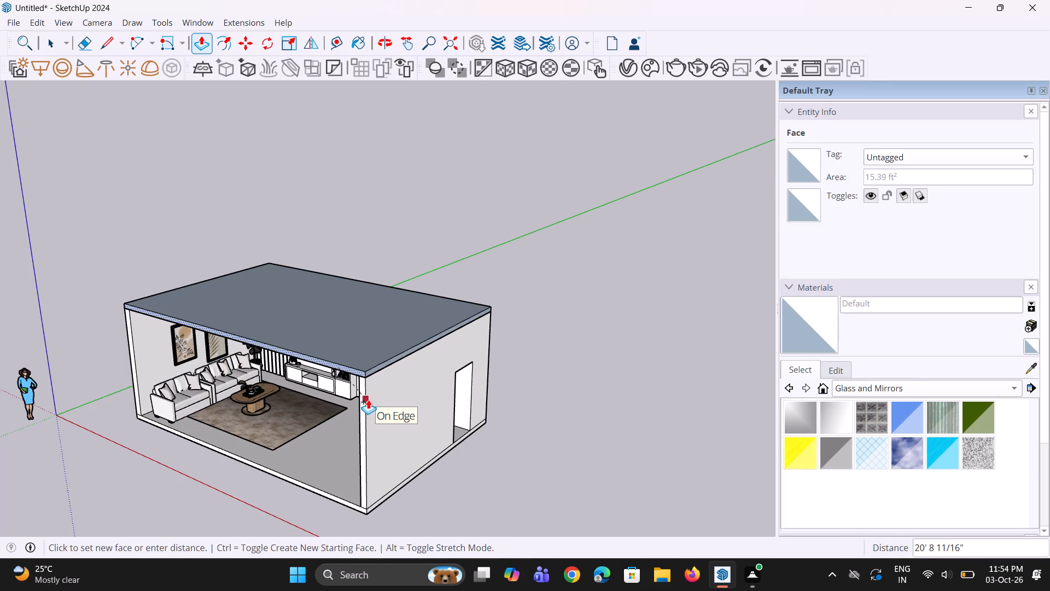
pyautogui.click(365, 402)
# Draw a line about 16' 9 3/8" long across the ceiling's underside, from the wall column's corner beside the door to the front edge.
pyautogui.moveTo(354, 406); pyautogui.dragTo(524, 287, button='middle')
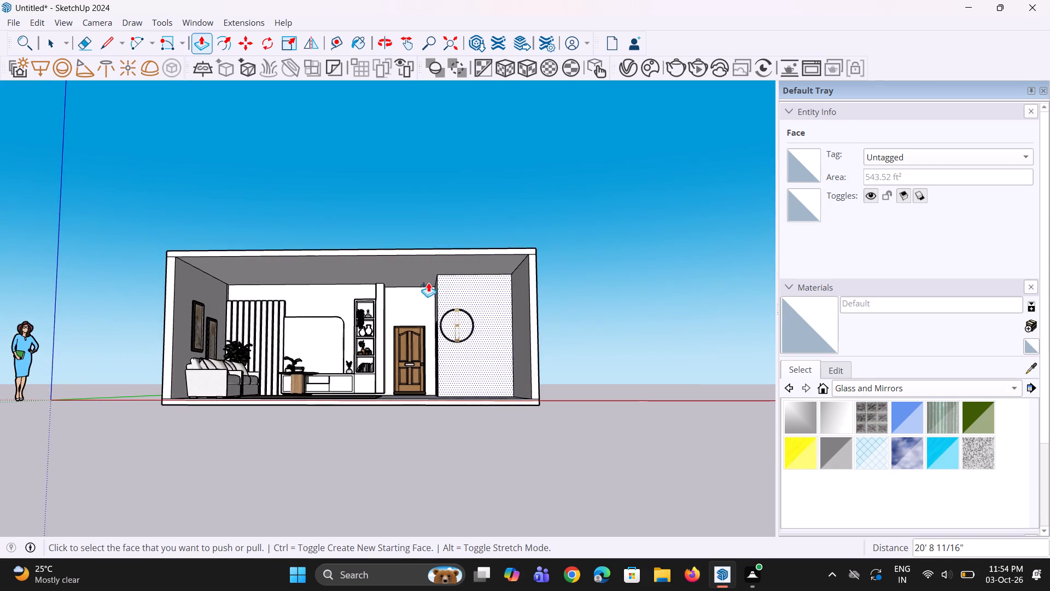
pyautogui.scroll(2, 377, 275)
pyautogui.moveTo(345, 282); pyautogui.dragTo(358, 266, button='middle')
pyautogui.scroll(1, 358, 266)
pyautogui.press('space')
pyautogui.click(354, 277)
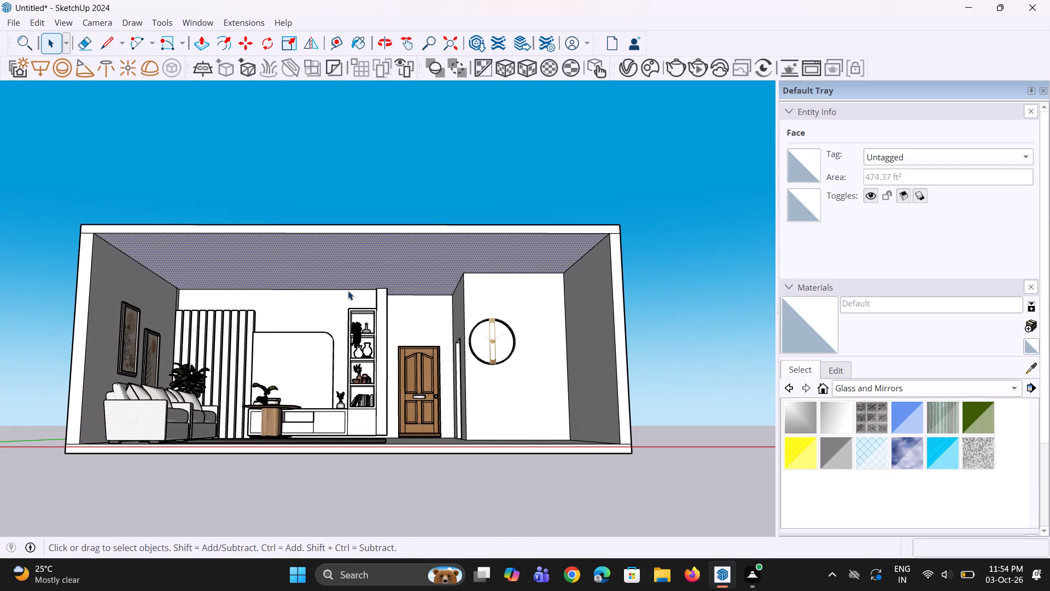
pyautogui.scroll(-5, 346, 291)
pyautogui.moveTo(346, 291); pyautogui.dragTo(343, 282, button='middle')
pyautogui.scroll(5, 347, 281)
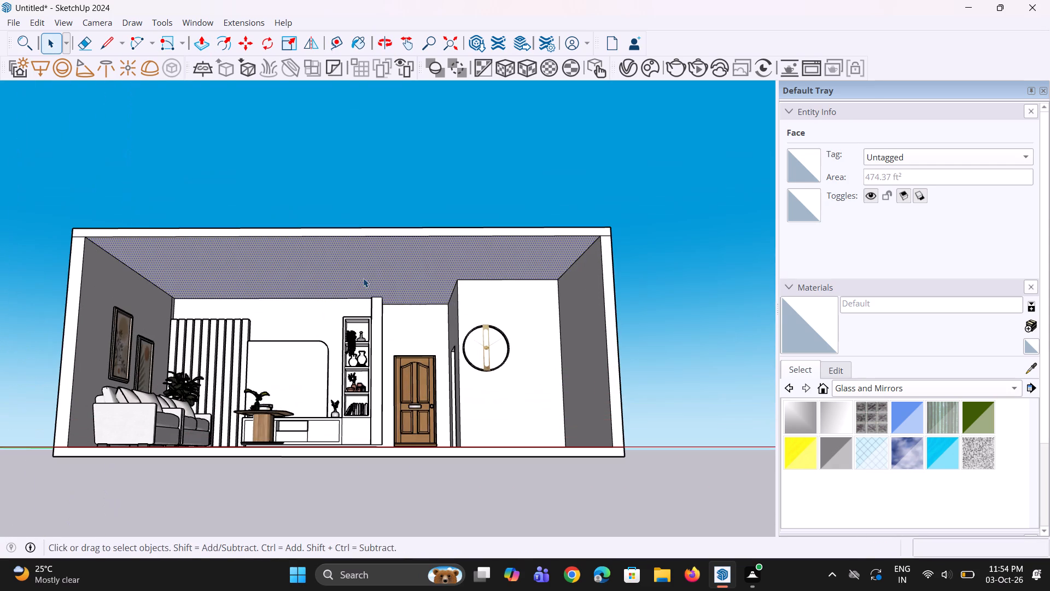
pyautogui.press('l')
pyautogui.click(383, 298)
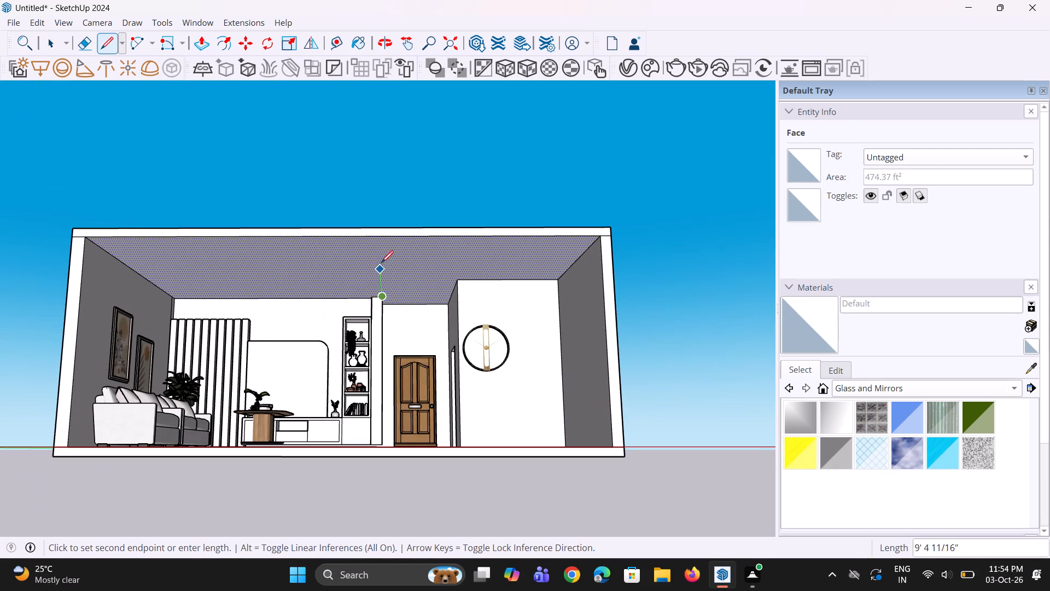
pyautogui.click(380, 239)
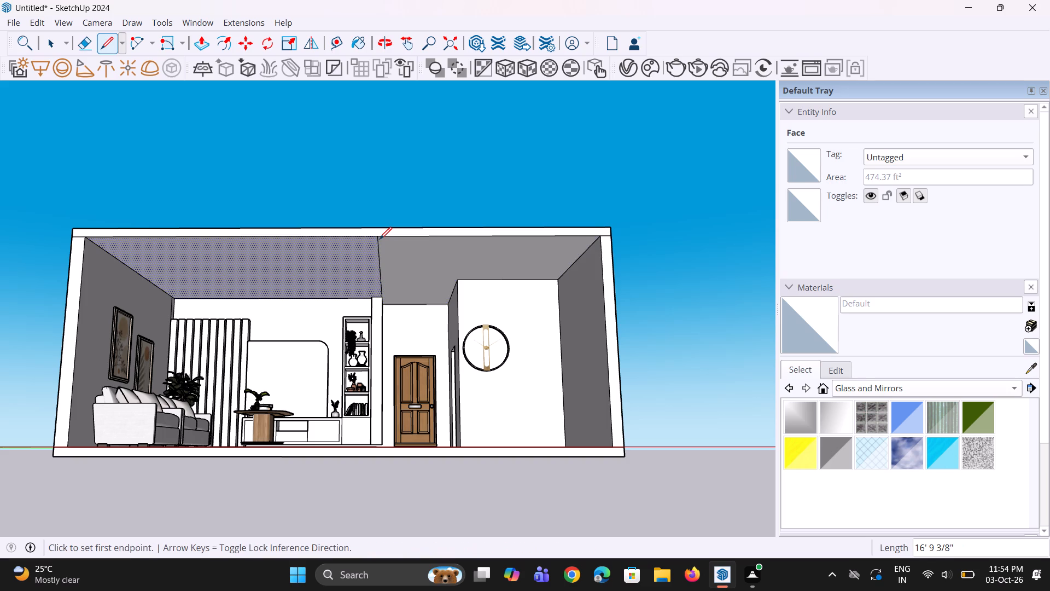
pyautogui.moveTo(391, 271); pyautogui.dragTo(391, 305, button='middle')
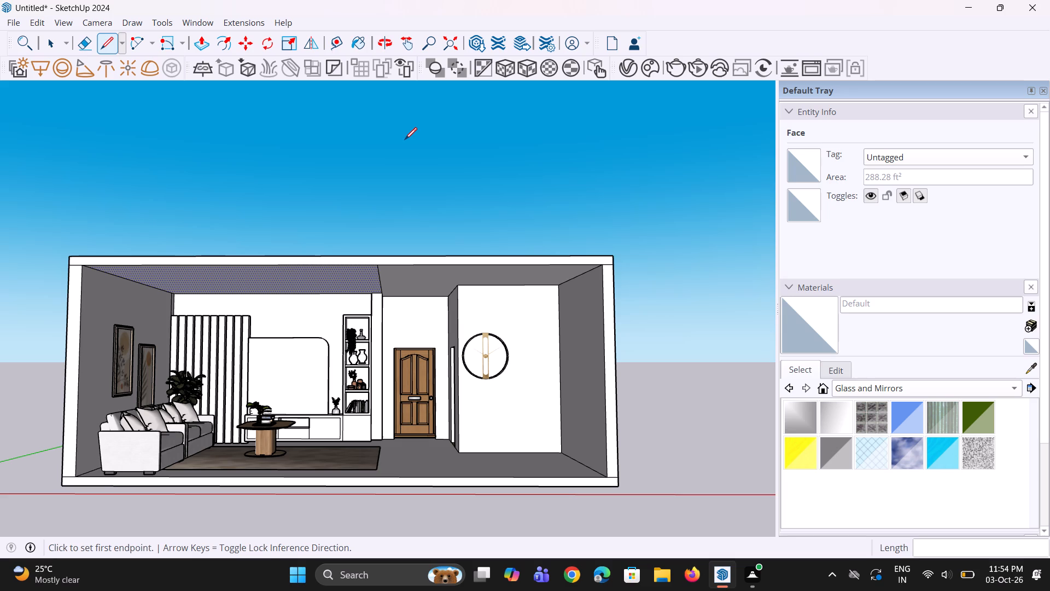
# Undo the line drawn across the ceiling's underside.
pyautogui.hotkey('ctrl', 'z')
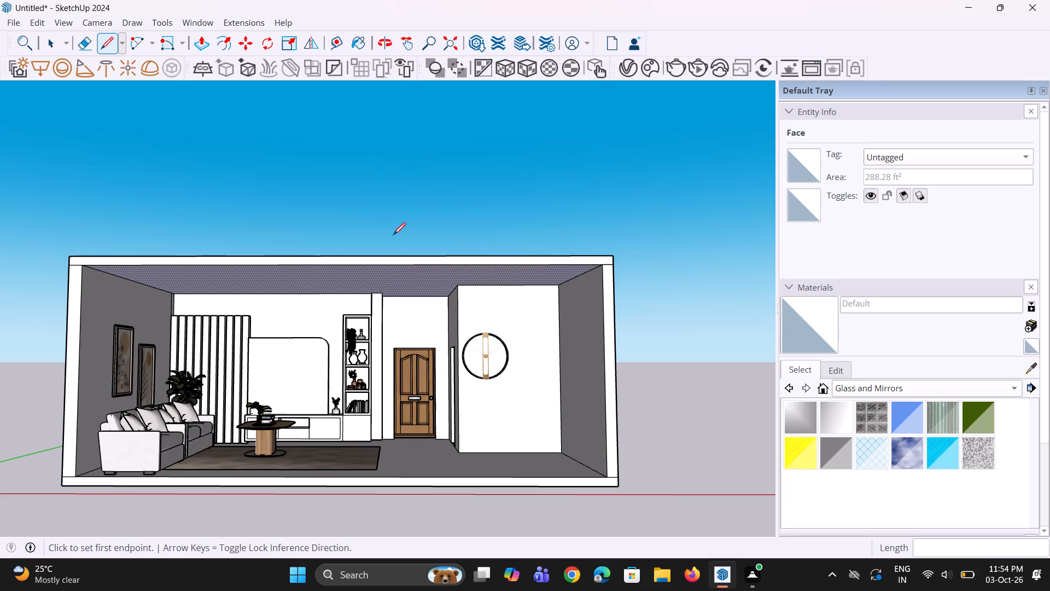
# Draw a line about 2' 3 5/16" long on the ceiling's underside, from the wall column's corner along the back wall toward the clock wall.
pyautogui.scroll(-2, 386, 256)
pyautogui.moveTo(394, 289); pyautogui.dragTo(396, 259, button='middle')
pyautogui.scroll(2, 398, 285)
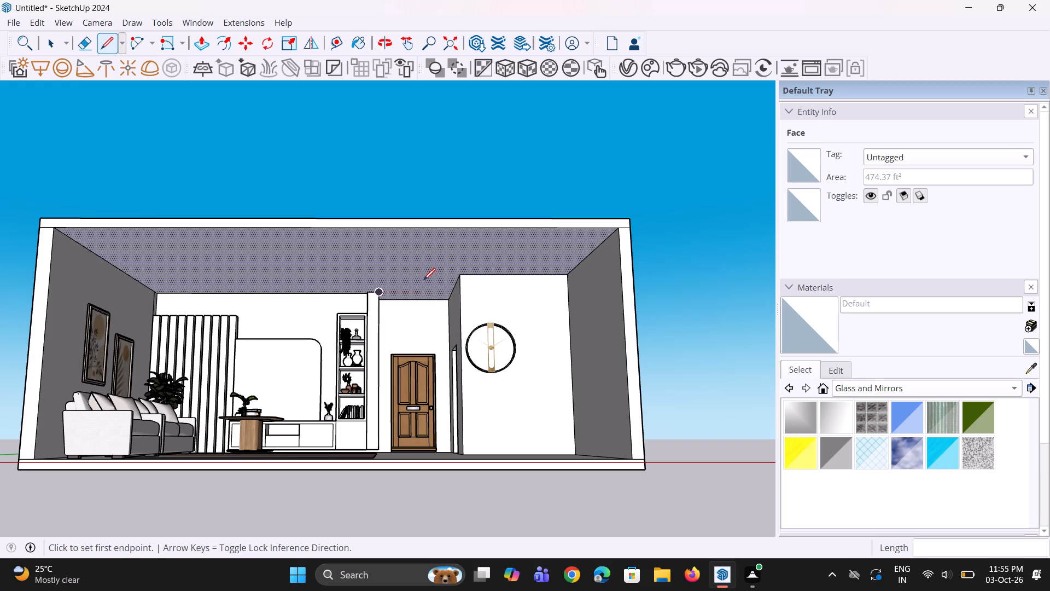
pyautogui.scroll(1, 408, 290)
pyautogui.moveTo(406, 290); pyautogui.dragTo(358, 296, button='middle')
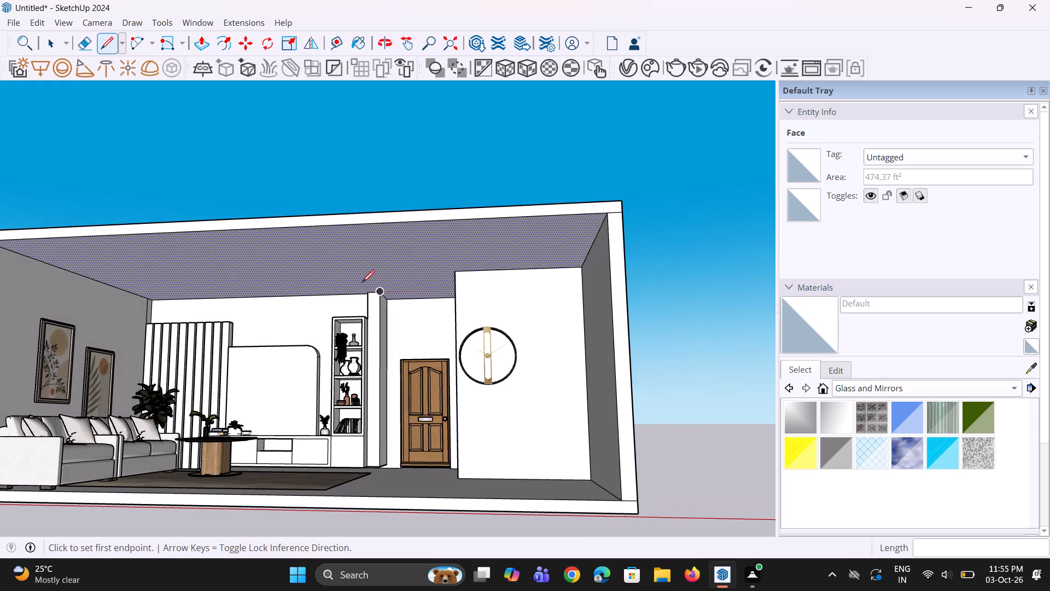
pyautogui.scroll(3, 359, 282)
pyautogui.click(389, 294)
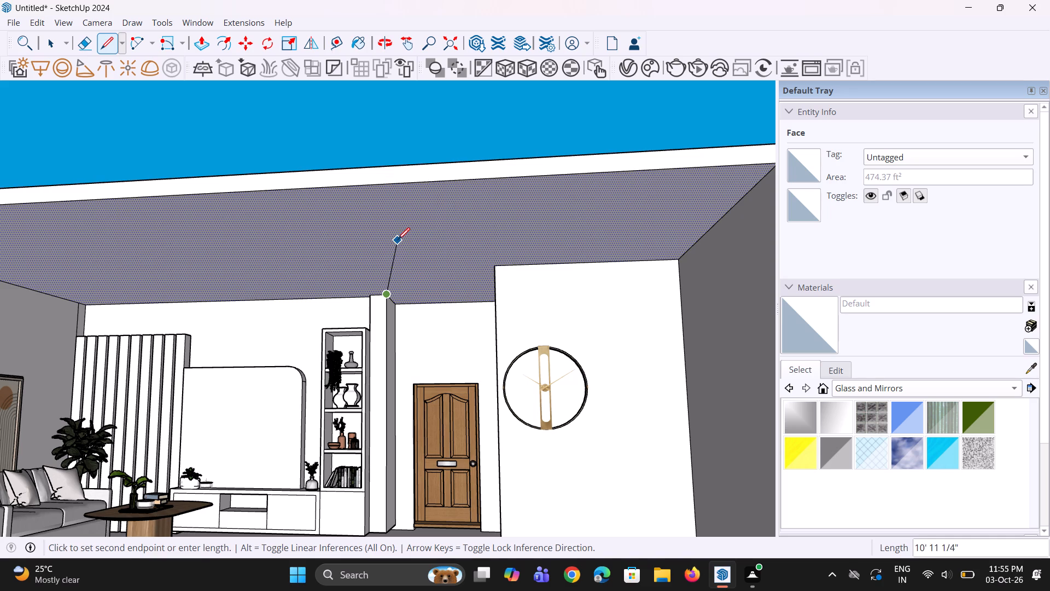
pyautogui.press('Escape')
pyautogui.scroll(1, 419, 306)
pyautogui.moveTo(419, 306); pyautogui.dragTo(405, 275, button='middle')
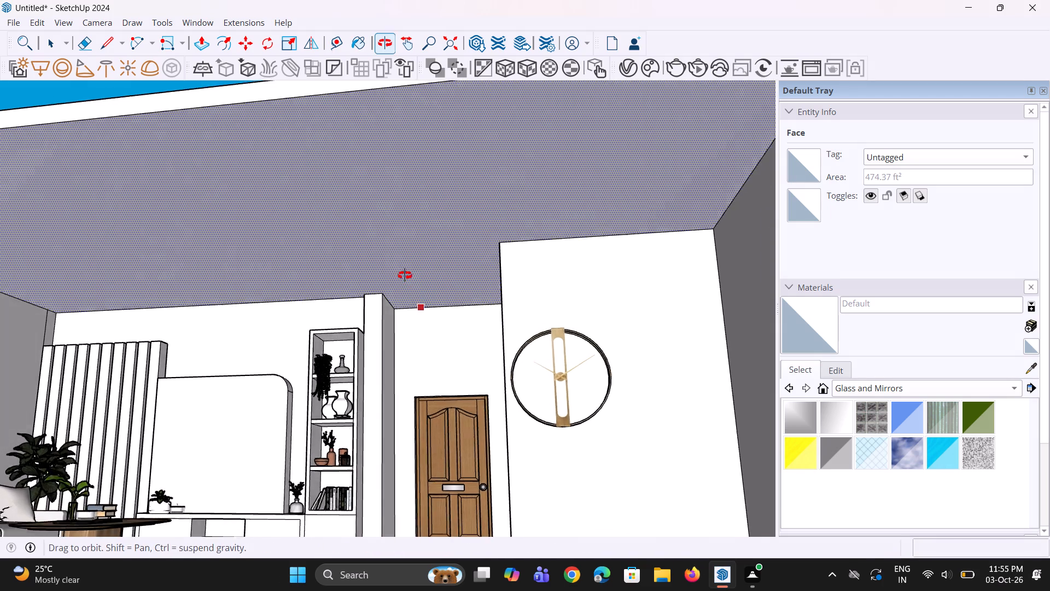
pyautogui.moveTo(405, 275); pyautogui.dragTo(393, 269, button='middle')
pyautogui.scroll(1, 399, 290)
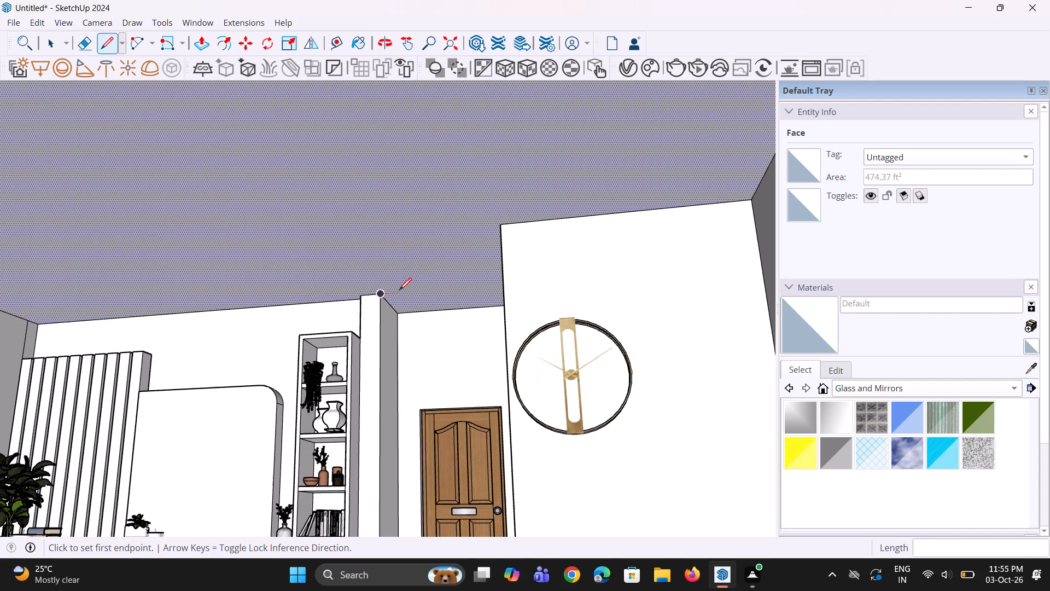
pyautogui.scroll(-1, 409, 297)
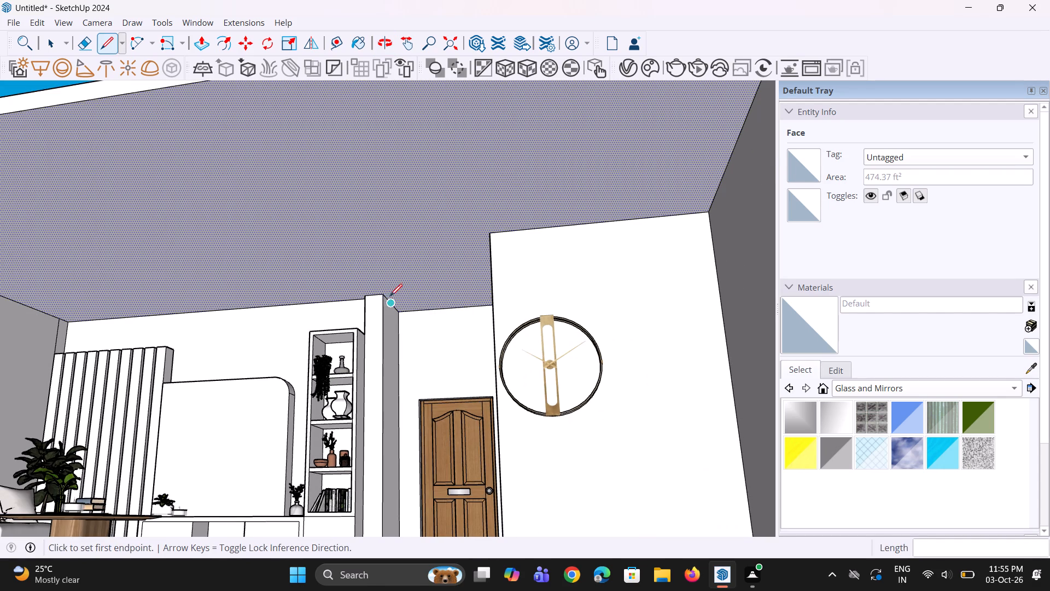
pyautogui.click(387, 292)
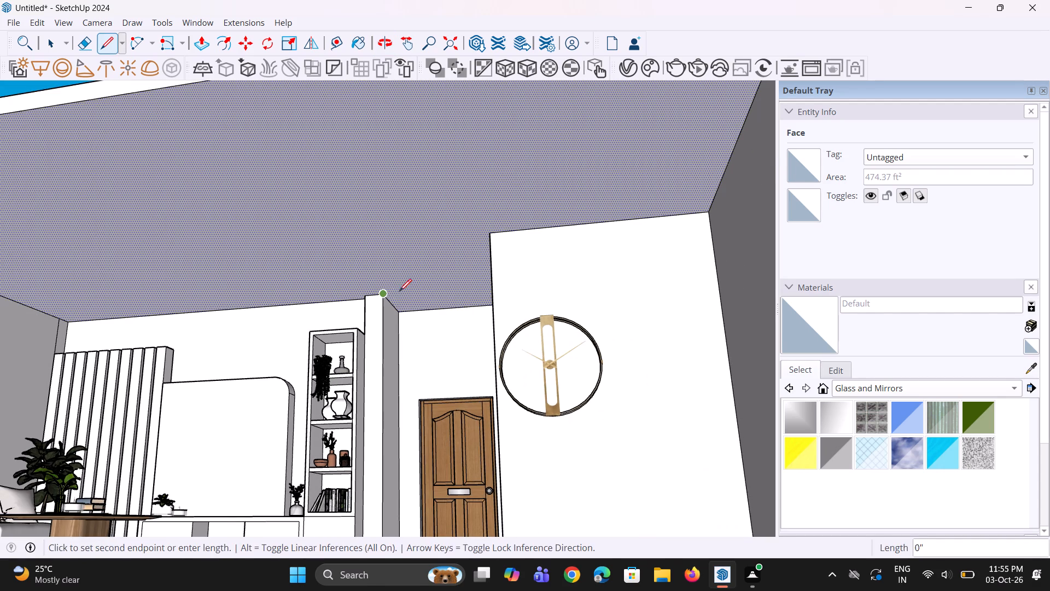
pyautogui.click(433, 287)
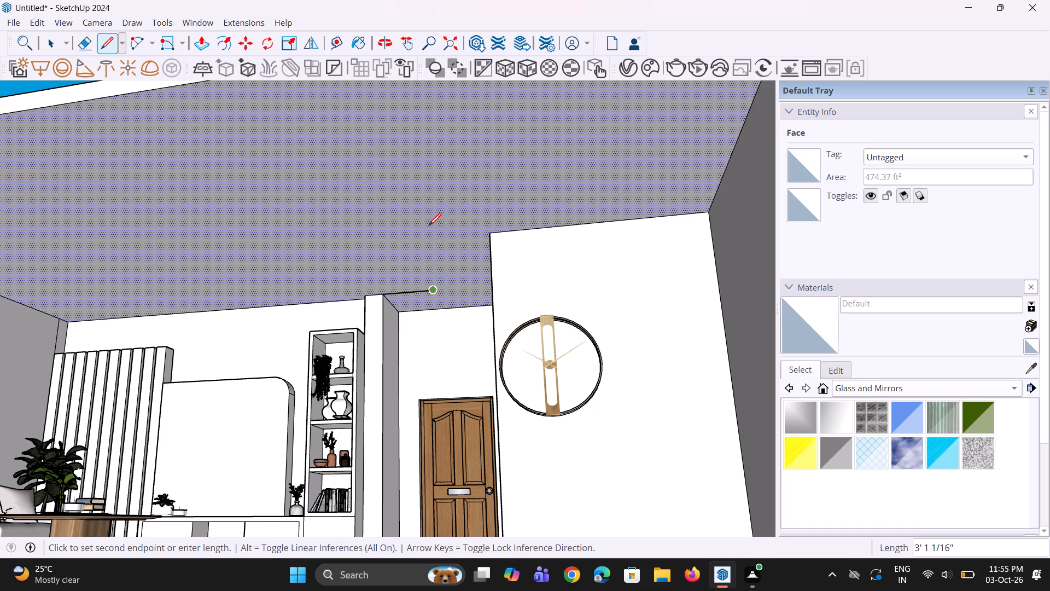
# Continue the line across the ceiling's underside from its end above the door to just short of the open front edge.
pyautogui.scroll(-5, 429, 225)
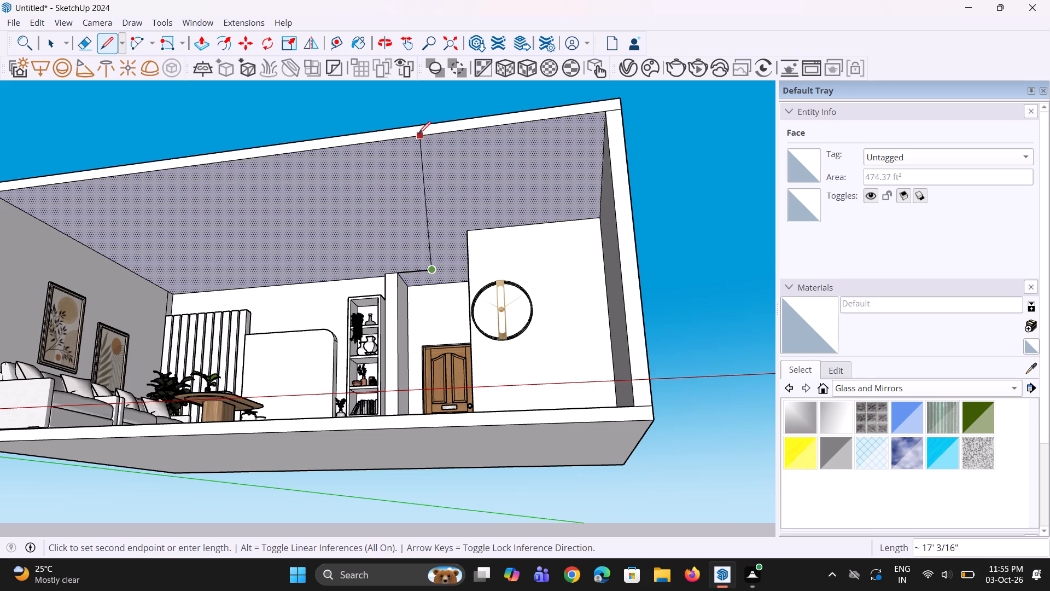
pyautogui.moveTo(416, 148); pyautogui.dragTo(284, 141, button='middle')
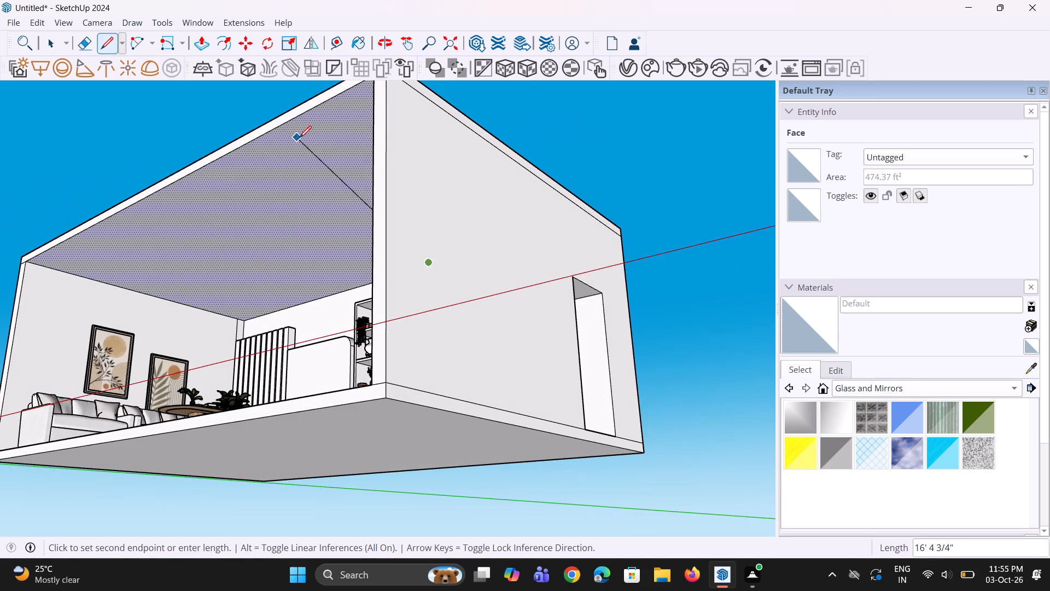
pyautogui.moveTo(297, 190); pyautogui.dragTo(524, 255, button='middle')
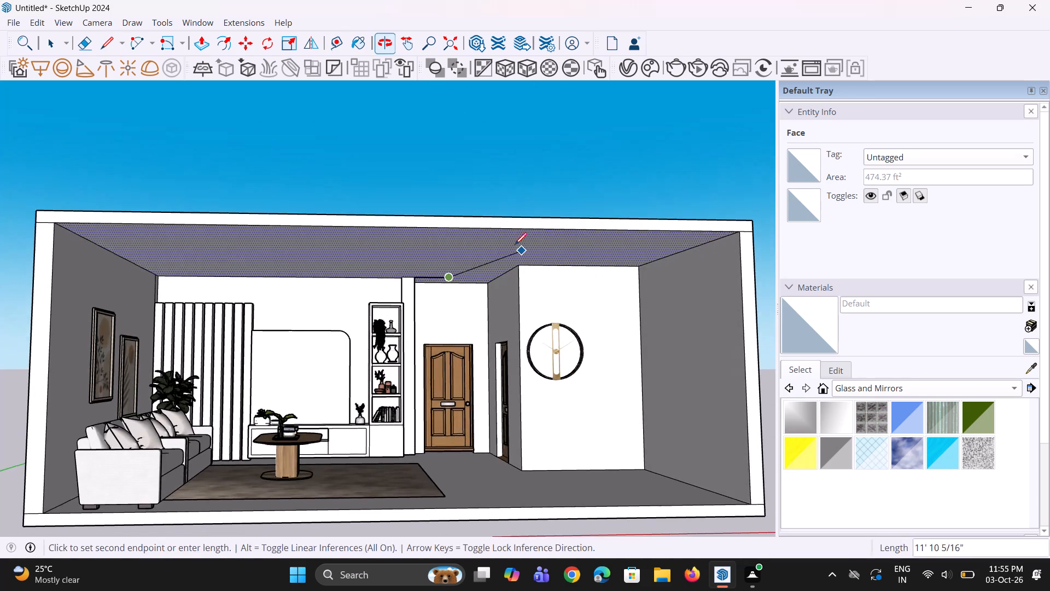
pyautogui.moveTo(505, 236); pyautogui.dragTo(515, 194, button='middle')
pyautogui.click(512, 191)
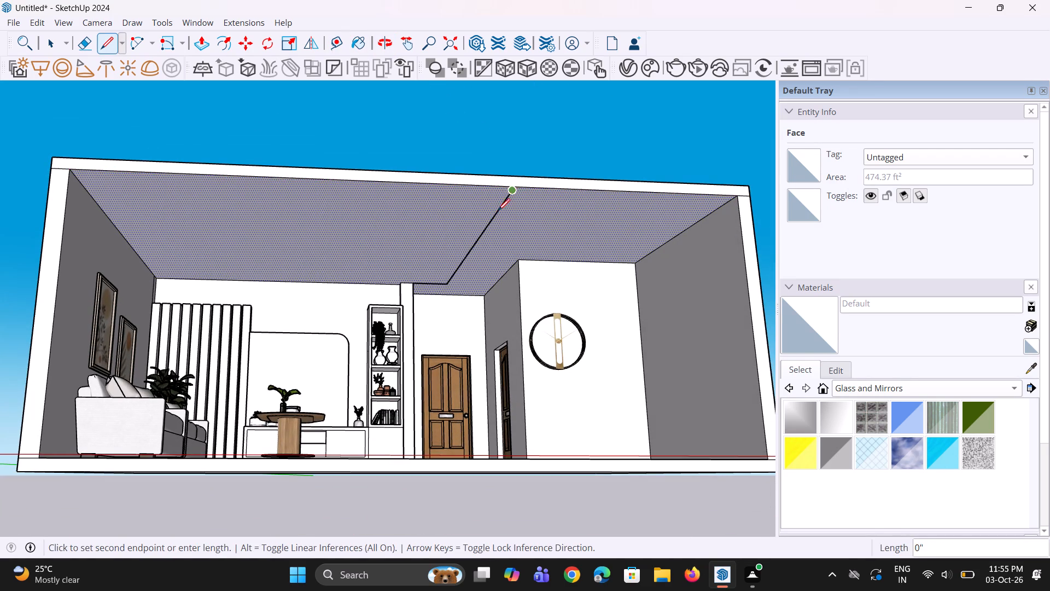
pyautogui.moveTo(496, 235); pyautogui.dragTo(483, 266, button='middle')
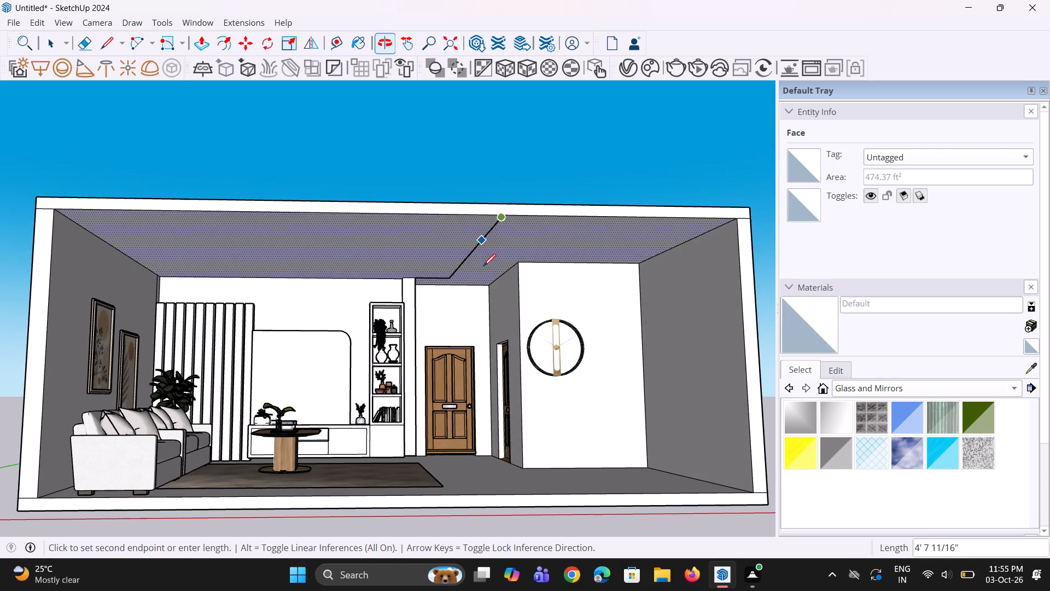
pyautogui.scroll(2, 471, 262)
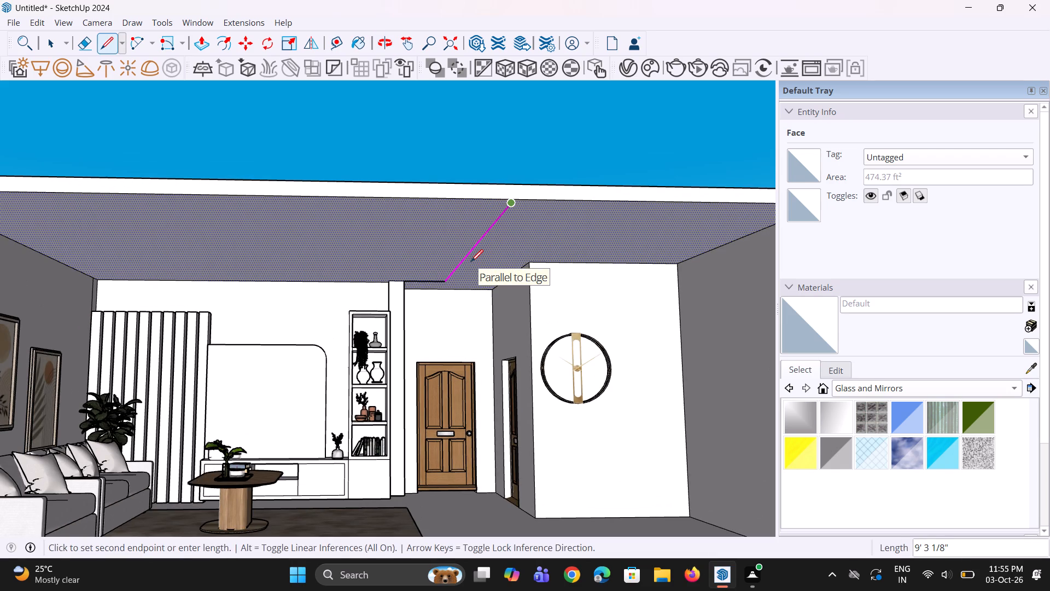
pyautogui.press('space')
# Close the gap with a line about 5 7/16" long to the ceiling's front edge, splitting the underside in two.
pyautogui.scroll(3, 510, 210)
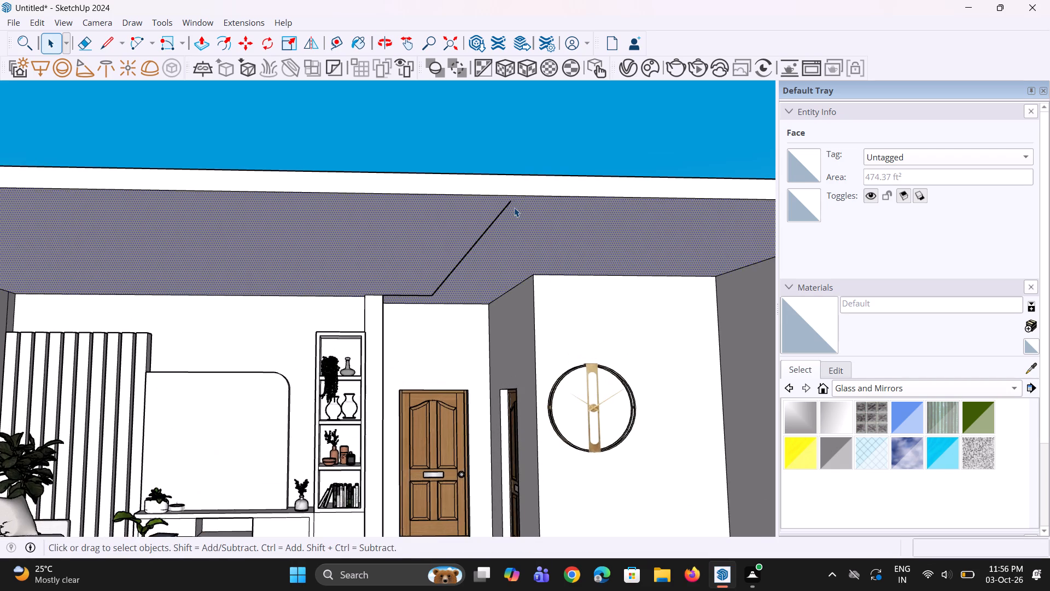
pyautogui.moveTo(514, 207); pyautogui.dragTo(509, 170, button='middle')
pyautogui.press('l')
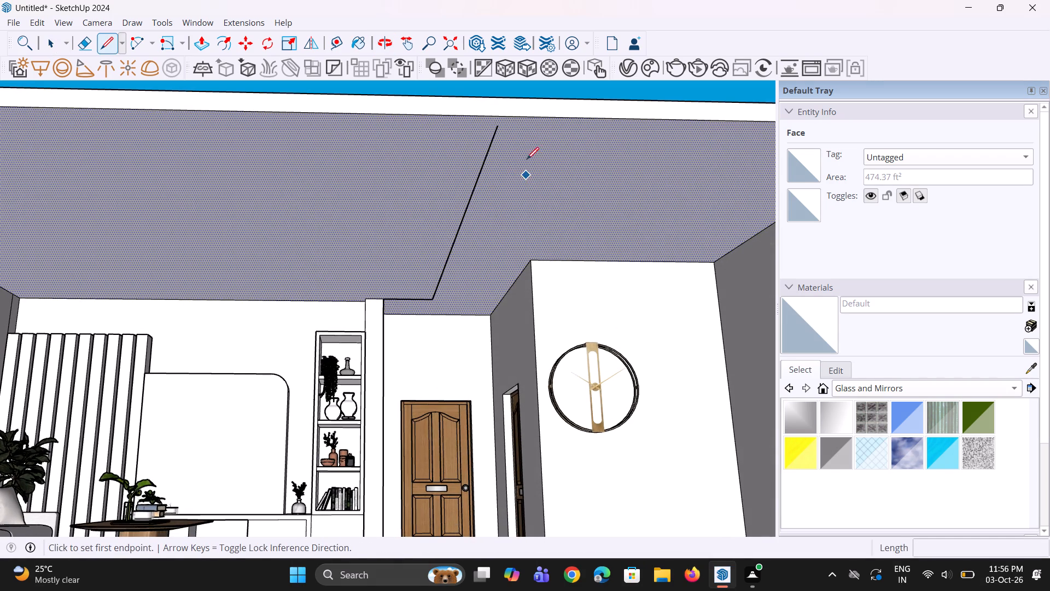
pyautogui.click(499, 125)
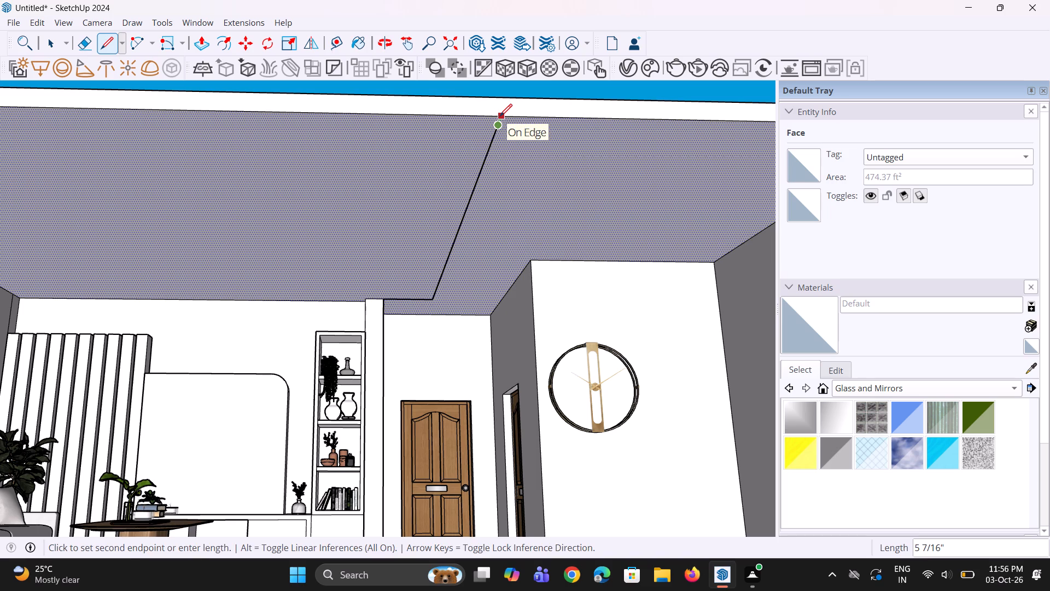
pyautogui.click(500, 116)
pyautogui.press('space')
# Copy the ceiling face above the sofa area sideways to empty space beyond the clock-side wall of the room.
pyautogui.scroll(-1, 429, 217)
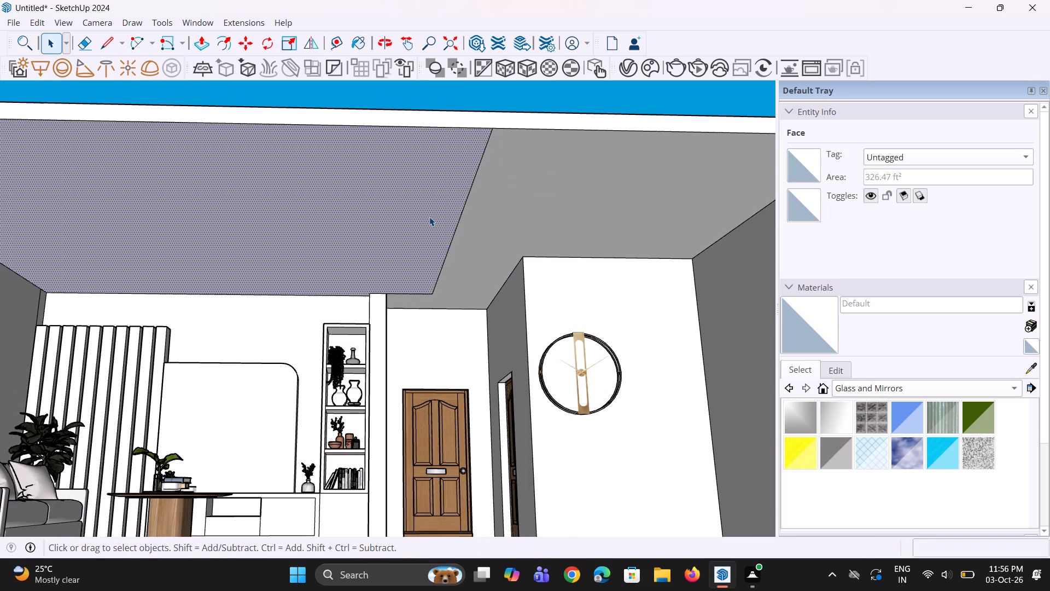
pyautogui.scroll(-4, 422, 221)
pyautogui.moveTo(415, 245); pyautogui.dragTo(405, 267, button='middle')
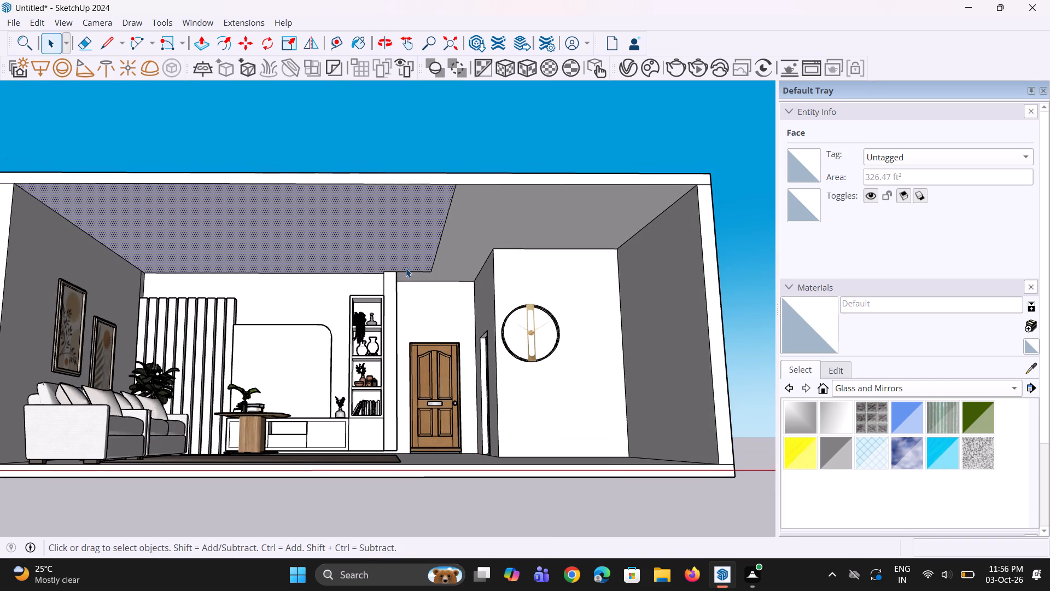
pyautogui.scroll(1, 471, 255)
pyautogui.press('m')
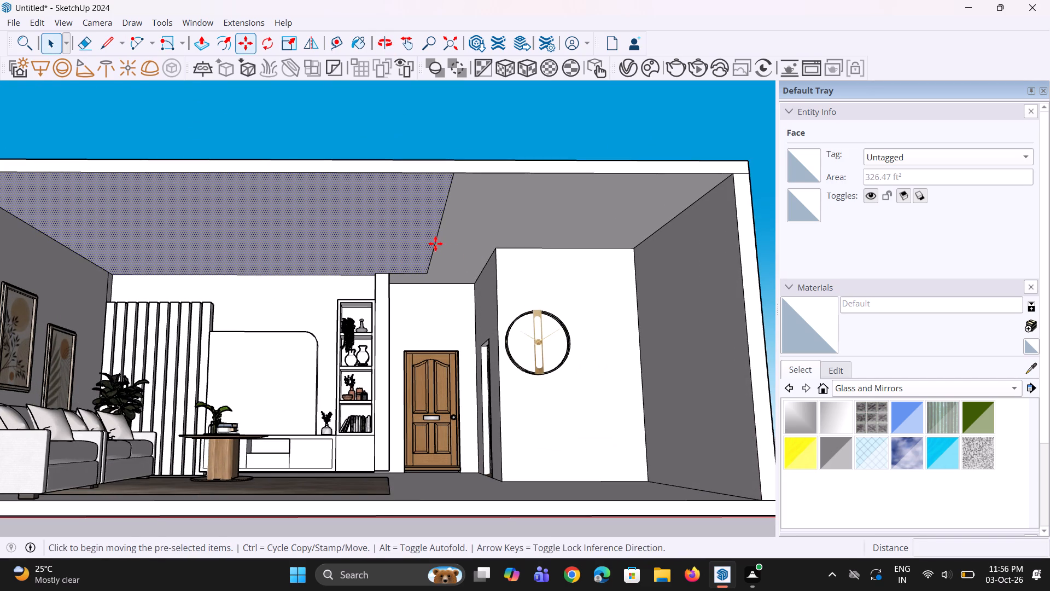
pyautogui.click(450, 177)
pyautogui.scroll(-9, 477, 183)
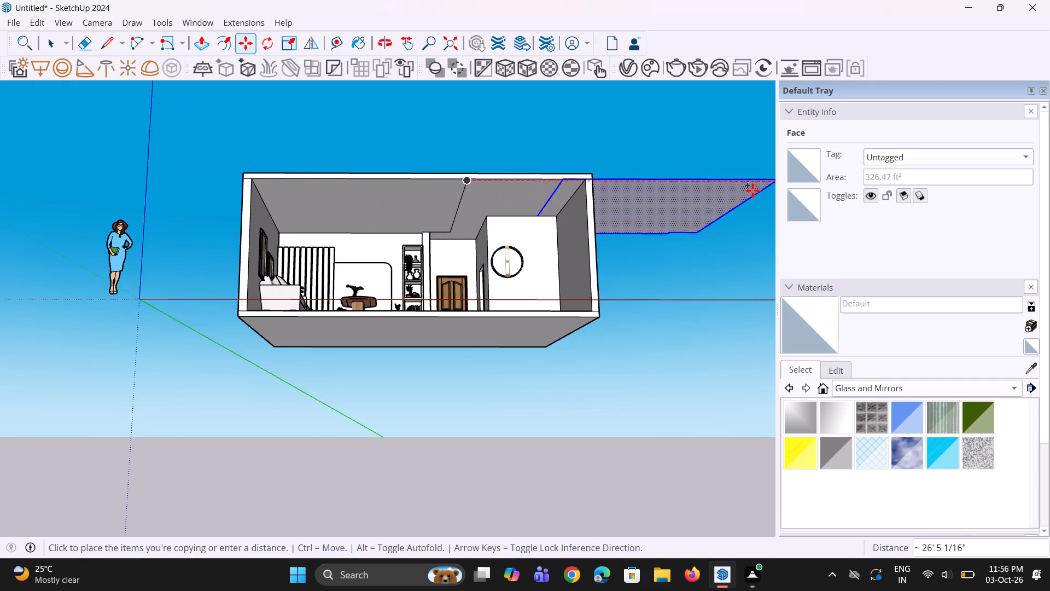
pyautogui.scroll(-10, 598, 208)
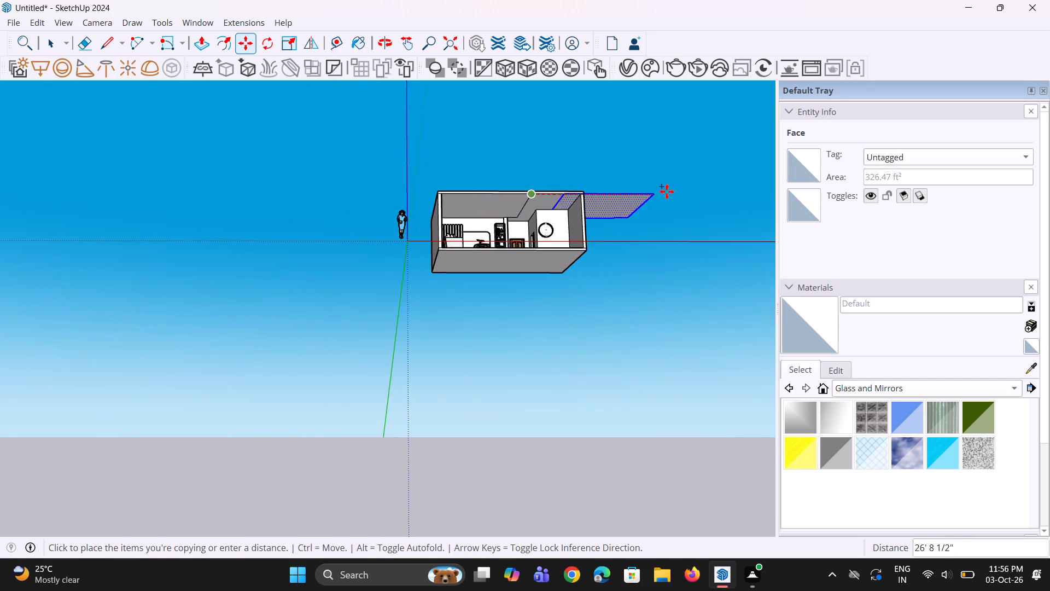
pyautogui.click(697, 189)
# Offset the copied ceiling face's outline inward by about 1' 10 1/4".
pyautogui.moveTo(561, 235); pyautogui.dragTo(528, 284, button='middle')
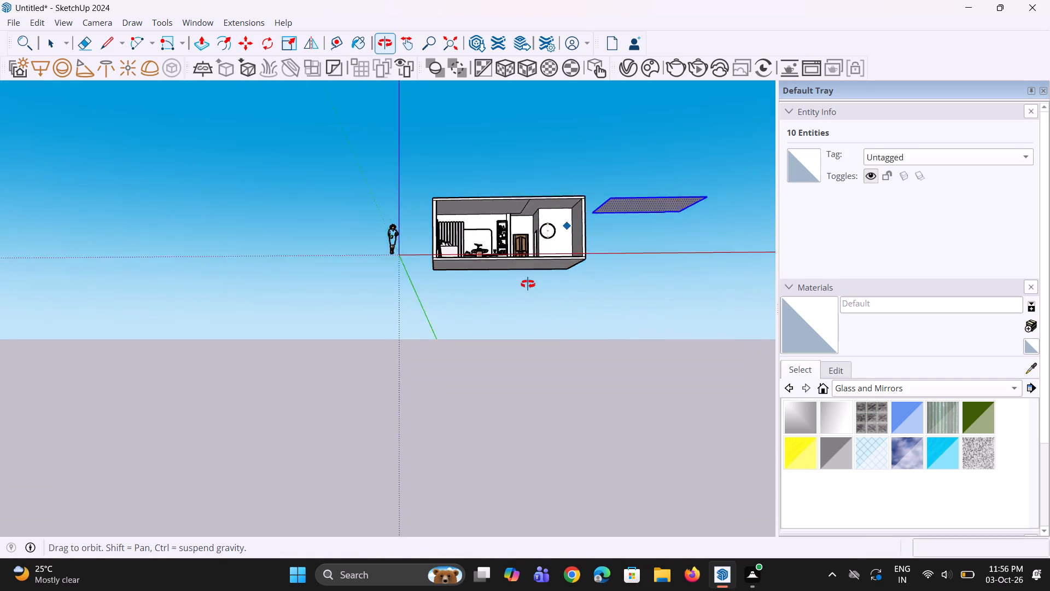
pyautogui.moveTo(528, 284); pyautogui.dragTo(527, 285, button='middle')
pyautogui.scroll(2, 631, 224)
pyautogui.moveTo(634, 217); pyautogui.dragTo(593, 172, button='middle')
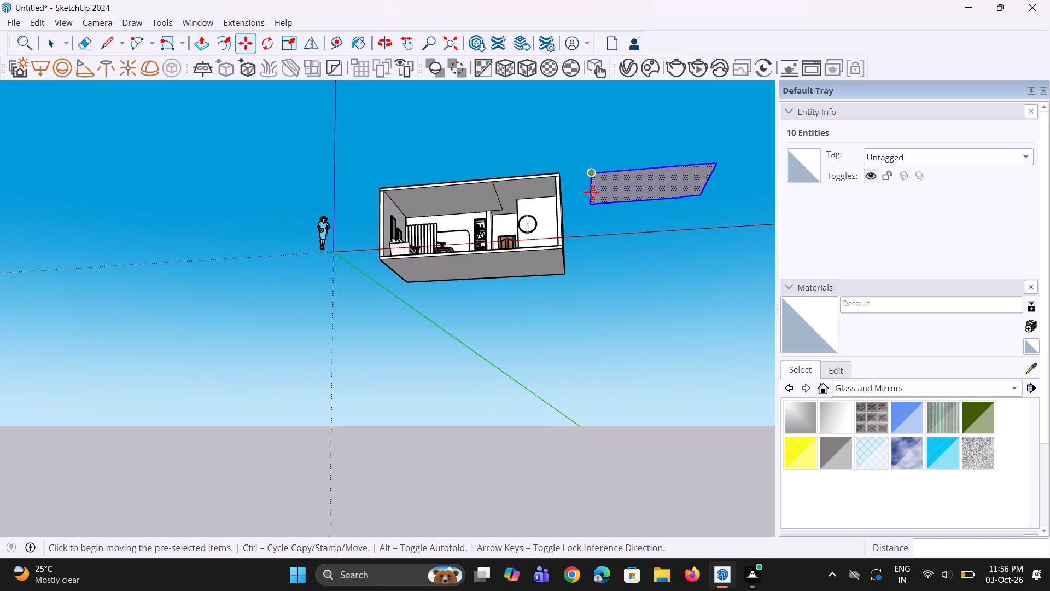
pyautogui.press('f')
pyautogui.click(596, 197)
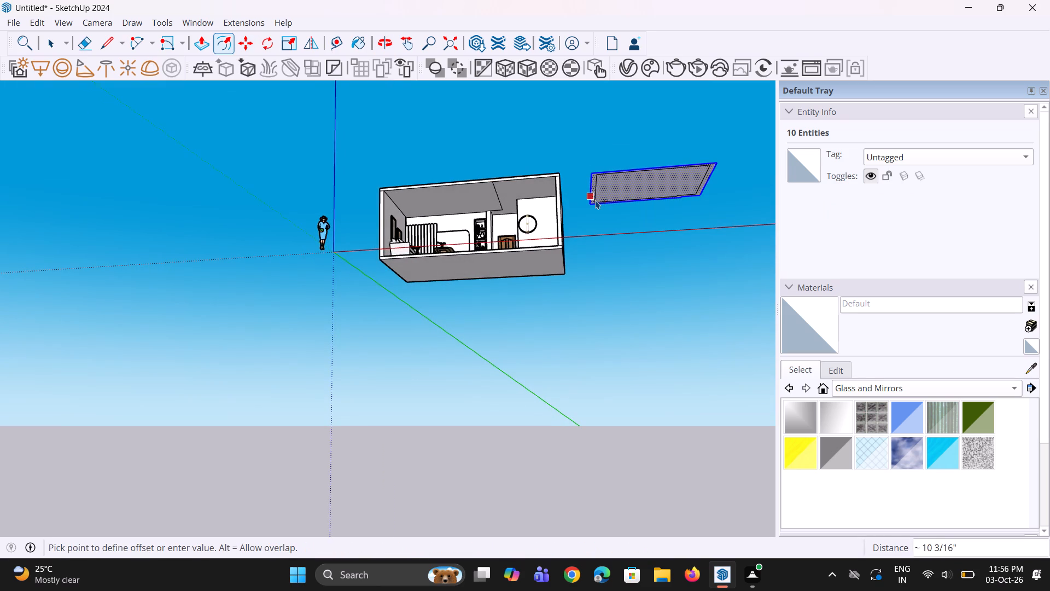
pyautogui.moveTo(598, 202); pyautogui.dragTo(597, 142, button='middle')
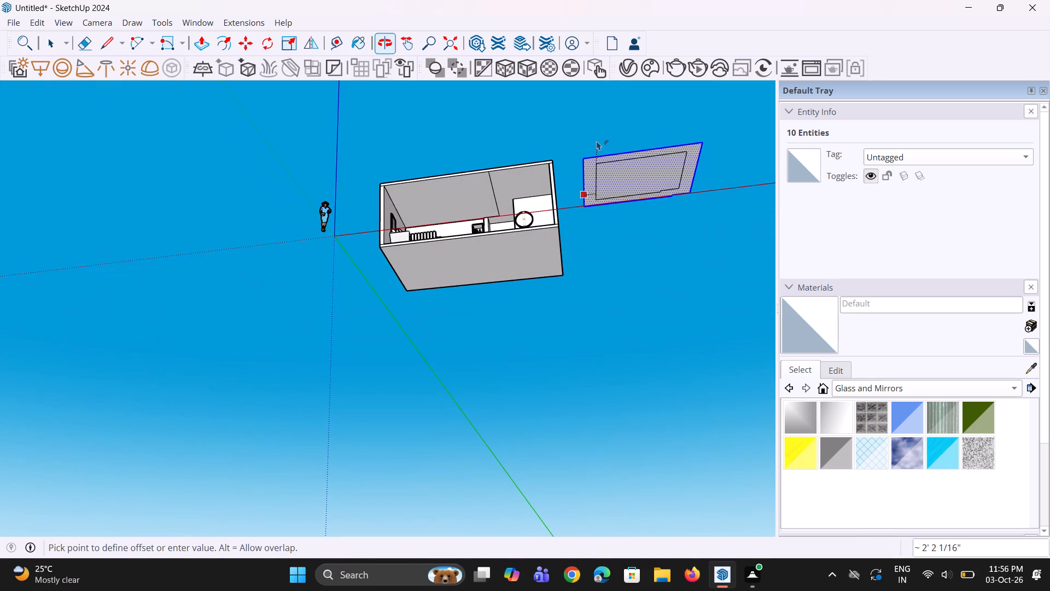
pyautogui.scroll(3, 604, 163)
pyautogui.moveTo(614, 179); pyautogui.dragTo(626, 229, button='middle')
pyautogui.scroll(3, 622, 208)
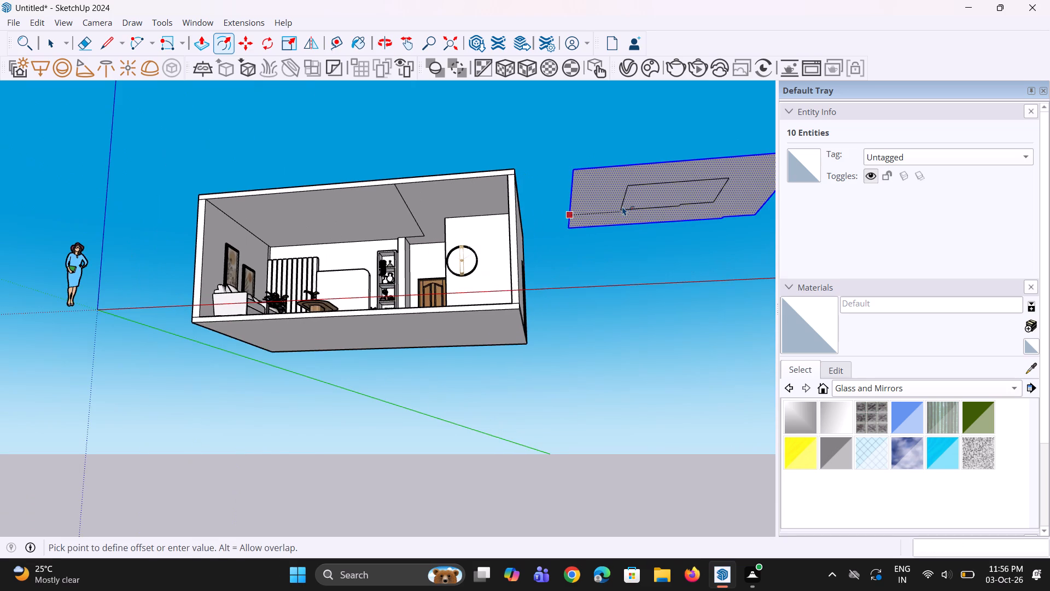
pyautogui.moveTo(622, 206); pyautogui.dragTo(612, 179, button='middle')
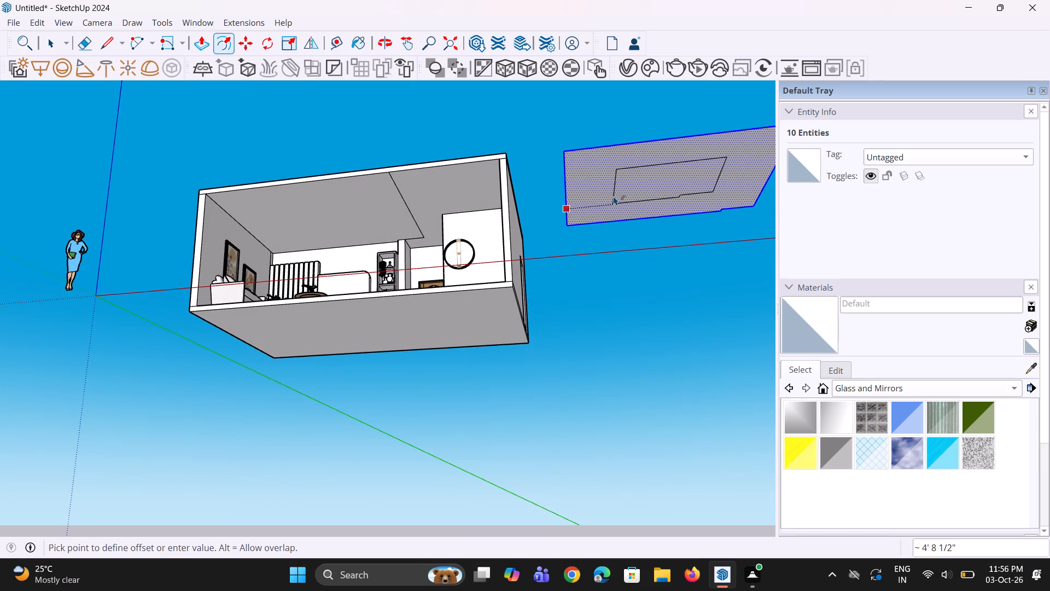
pyautogui.scroll(2, 614, 196)
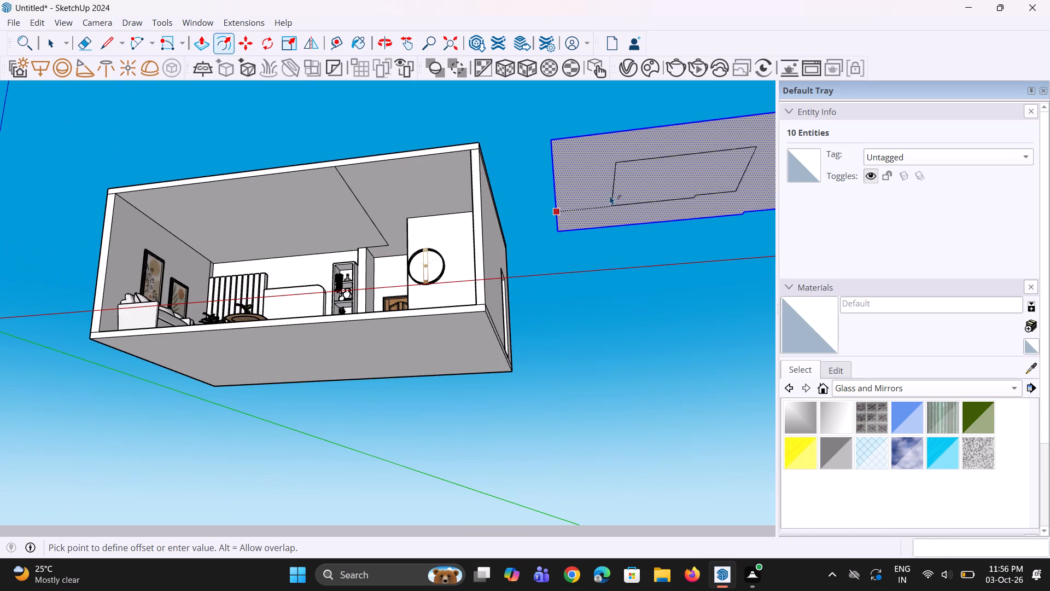
pyautogui.click(578, 197)
# Push/Pull the border face of the copied ceiling panel down by about 9 3/8".
pyautogui.scroll(-5, 551, 225)
pyautogui.moveTo(551, 225); pyautogui.dragTo(562, 235, button='middle')
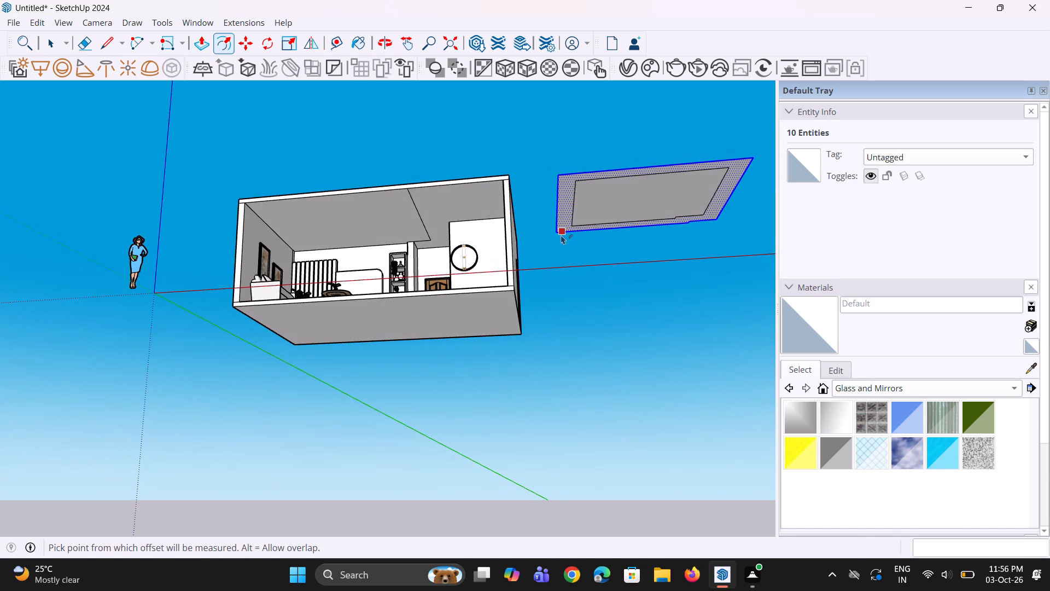
pyautogui.press('p')
pyautogui.click(567, 215)
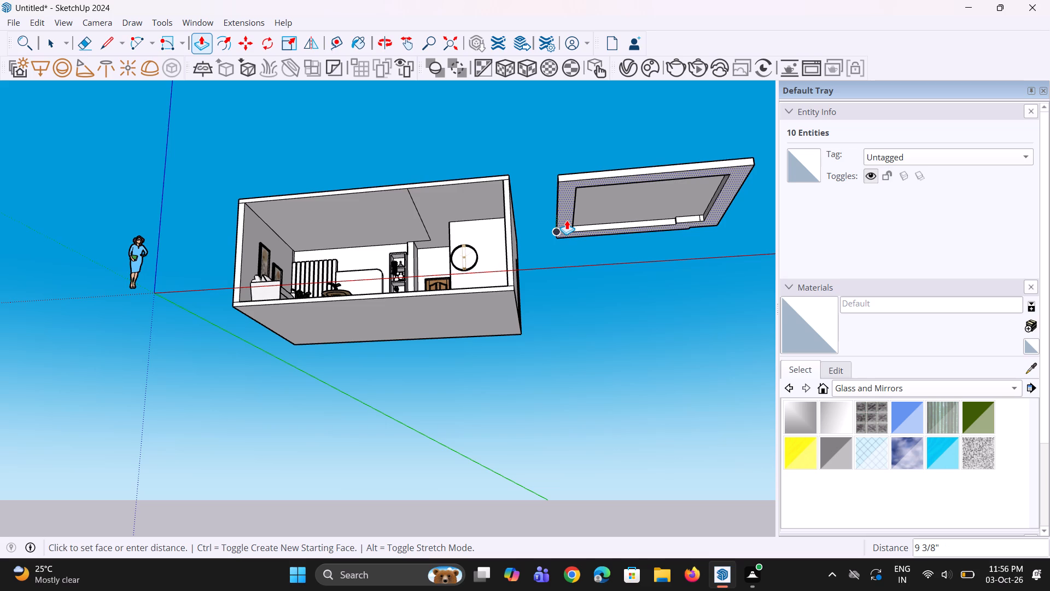
pyautogui.click(567, 220)
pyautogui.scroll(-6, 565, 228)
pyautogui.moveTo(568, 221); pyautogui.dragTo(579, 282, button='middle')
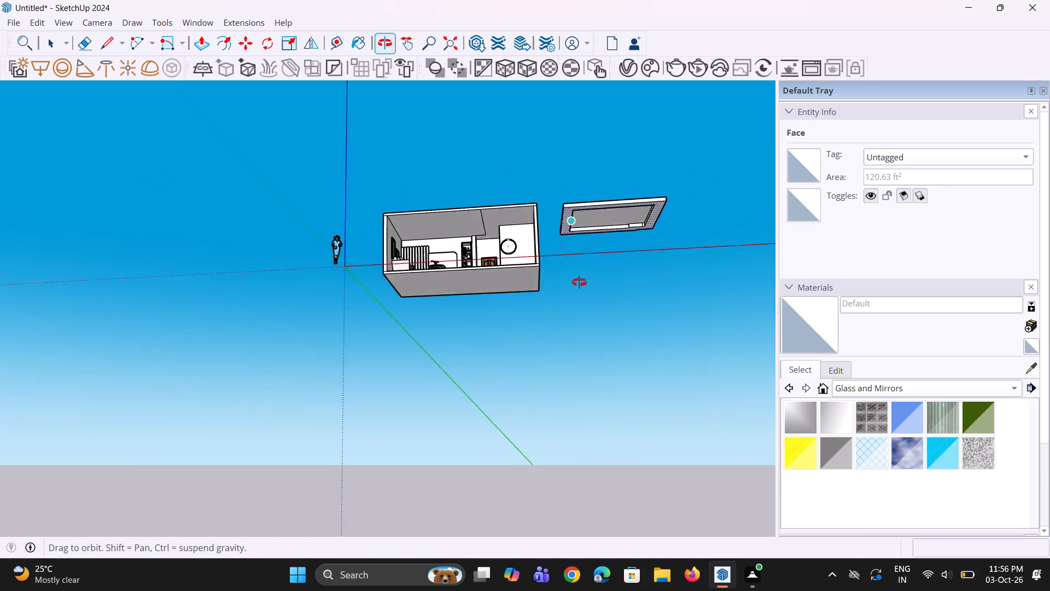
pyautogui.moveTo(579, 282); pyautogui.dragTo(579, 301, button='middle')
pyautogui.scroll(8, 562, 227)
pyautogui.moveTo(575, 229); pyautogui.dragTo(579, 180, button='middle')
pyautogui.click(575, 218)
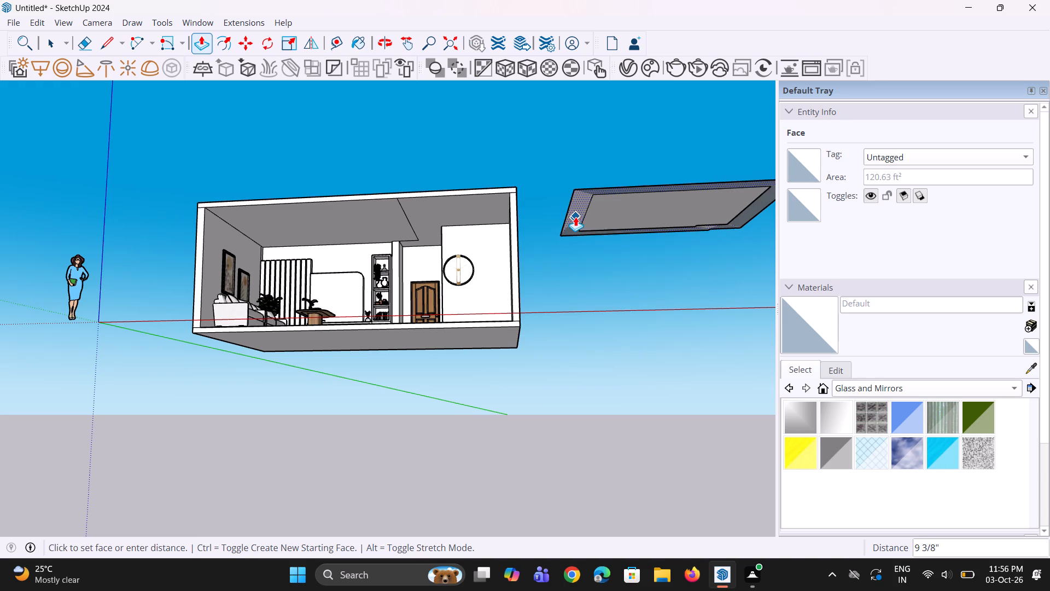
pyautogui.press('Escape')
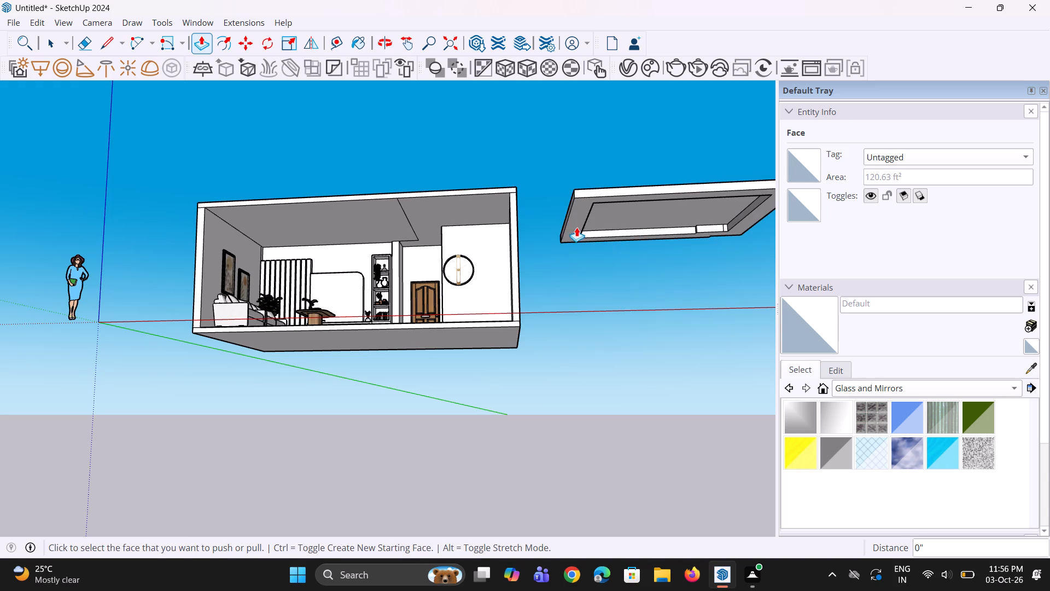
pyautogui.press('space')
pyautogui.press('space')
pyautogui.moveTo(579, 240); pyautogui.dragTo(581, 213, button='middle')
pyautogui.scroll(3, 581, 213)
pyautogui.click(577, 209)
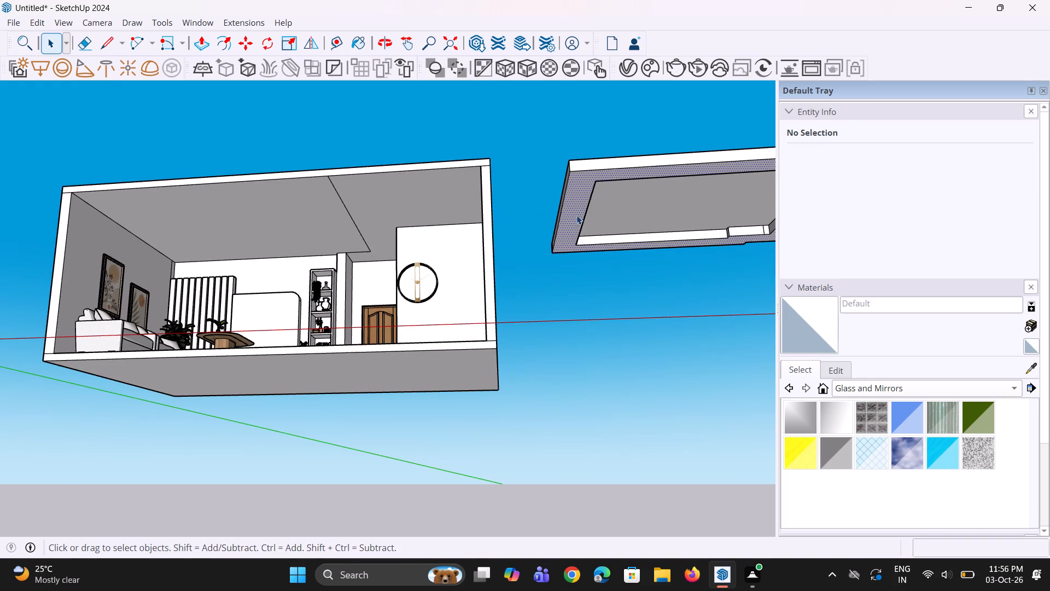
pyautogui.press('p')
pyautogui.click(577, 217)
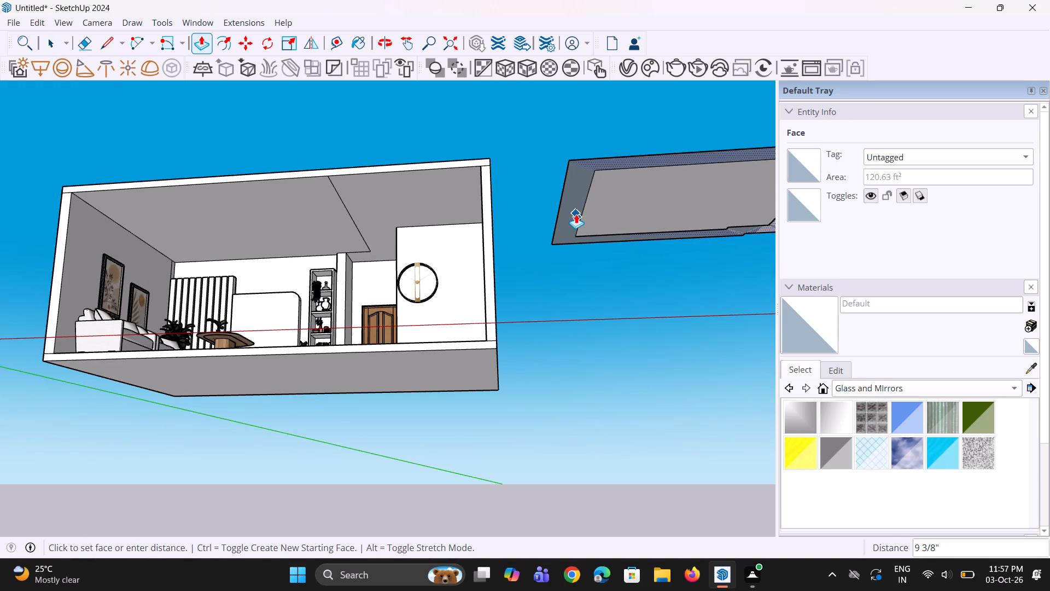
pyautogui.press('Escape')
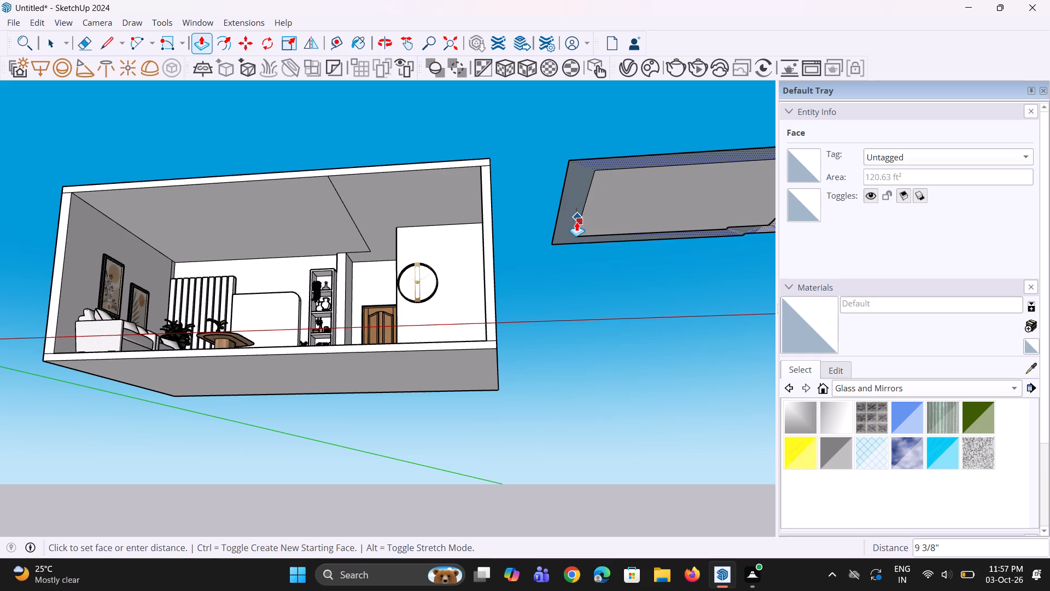
# Push/Pull the copied ceiling panel's border face up by about 2 3/4" to thin its drop.
pyautogui.scroll(7, 576, 231)
pyautogui.click(570, 222)
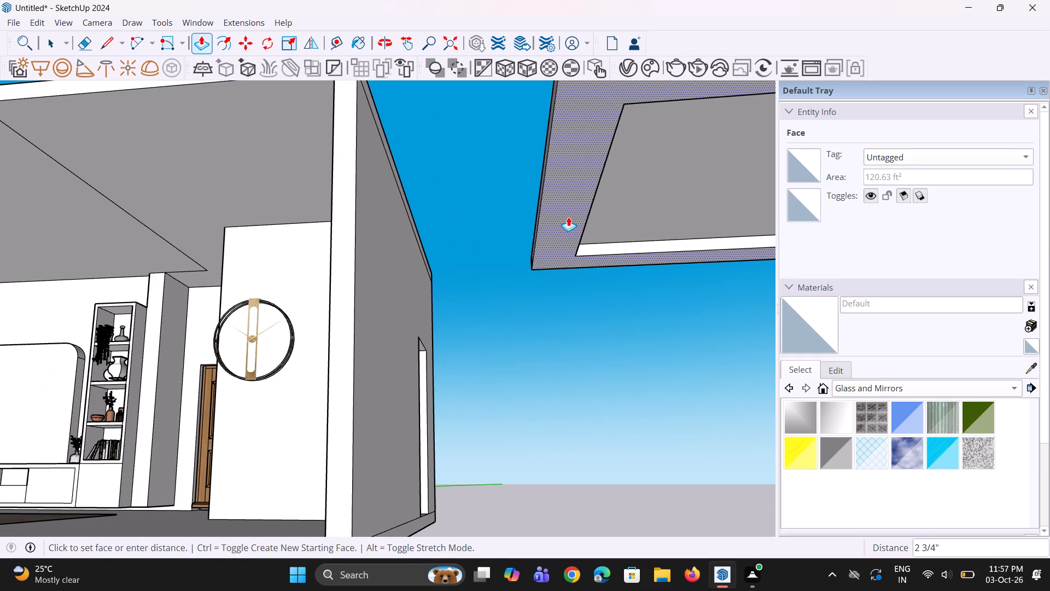
pyautogui.click(568, 216)
pyautogui.scroll(-5, 559, 234)
pyautogui.press('space')
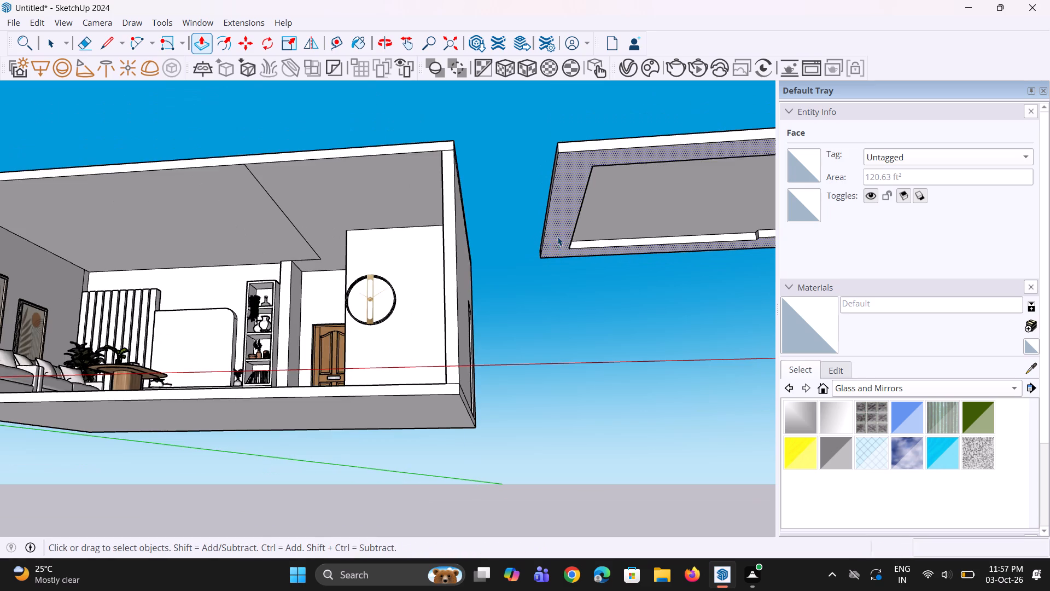
pyautogui.press('space')
# Select the whole copied ceiling panel and move it about 35' 1 3/4" into the room, against the sofa-side wall's front edge.
pyautogui.scroll(-4, 546, 245)
pyautogui.moveTo(595, 206); pyautogui.dragTo(590, 279, button='middle')
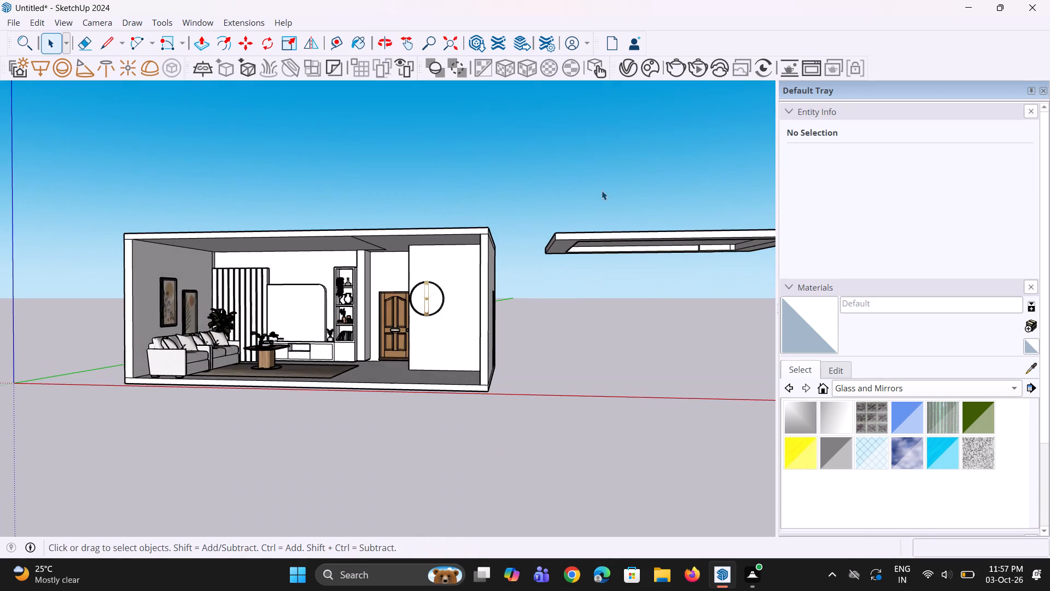
pyautogui.scroll(-9, 602, 190)
pyautogui.moveTo(599, 213); pyautogui.dragTo(602, 272, button='middle')
pyautogui.scroll(-5, 612, 180)
pyautogui.moveTo(624, 194); pyautogui.dragTo(633, 236, button='middle')
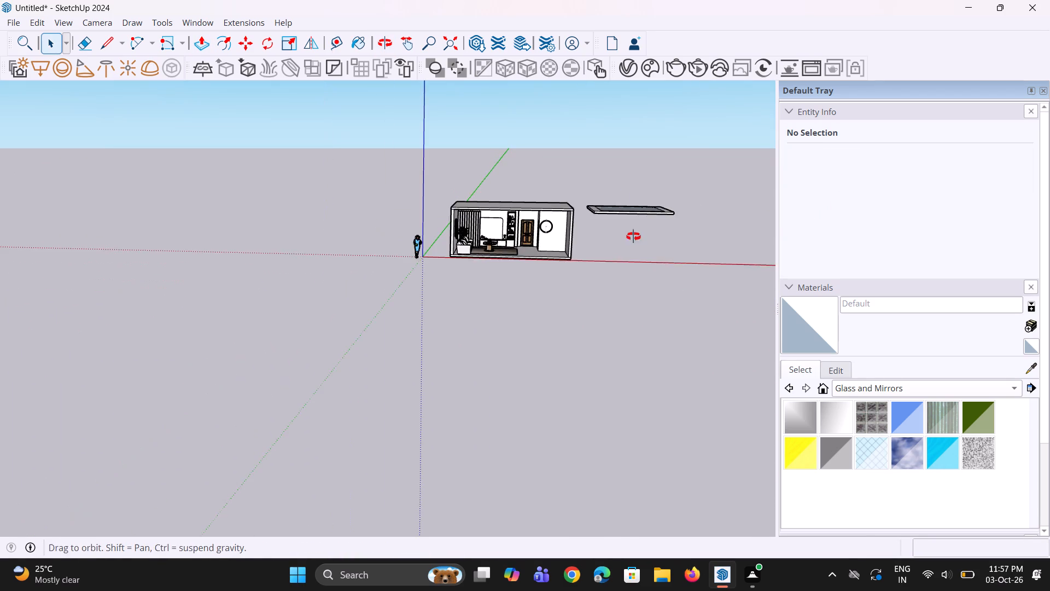
pyautogui.moveTo(633, 236); pyautogui.dragTo(630, 266, button='middle')
pyautogui.scroll(2, 593, 196)
pyautogui.moveTo(585, 188); pyautogui.dragTo(630, 277)
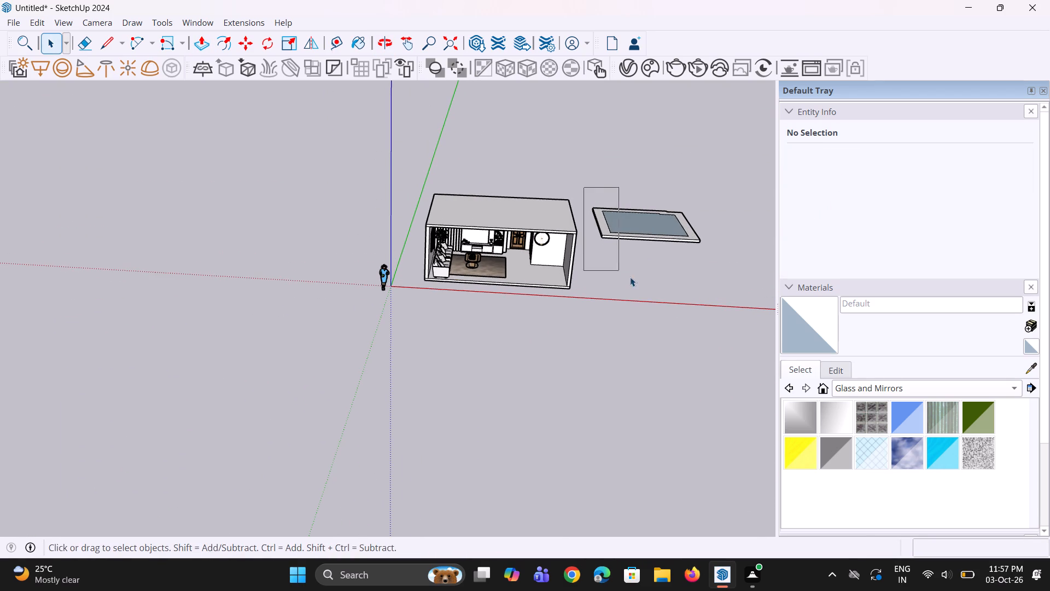
pyautogui.moveTo(630, 277); pyautogui.dragTo(711, 264)
pyautogui.moveTo(709, 261); pyautogui.dragTo(682, 169, button='middle')
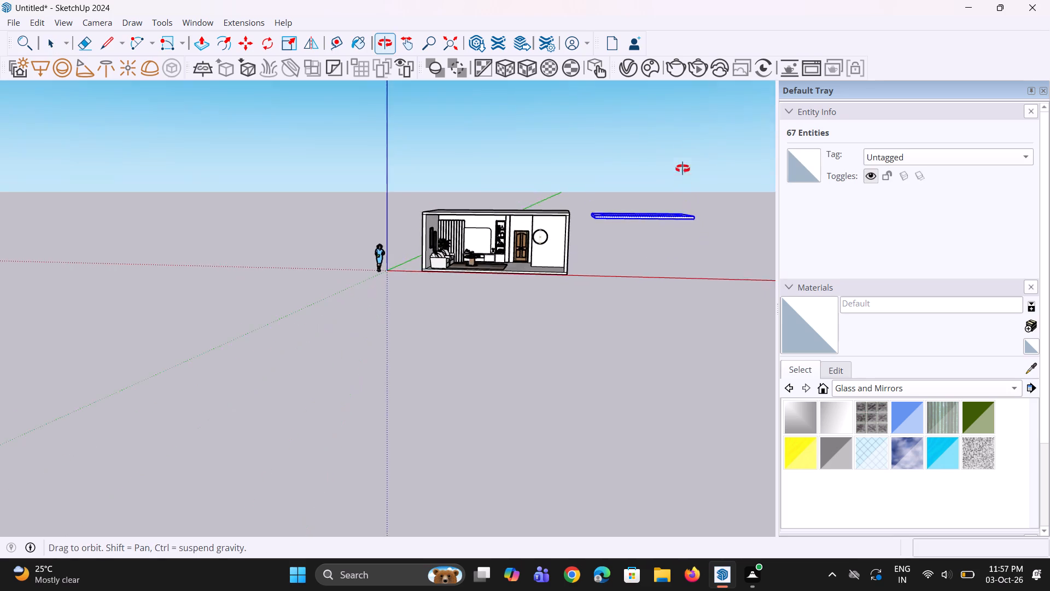
pyautogui.moveTo(682, 169); pyautogui.dragTo(680, 159, button='middle')
pyautogui.press('m')
pyautogui.click(599, 216)
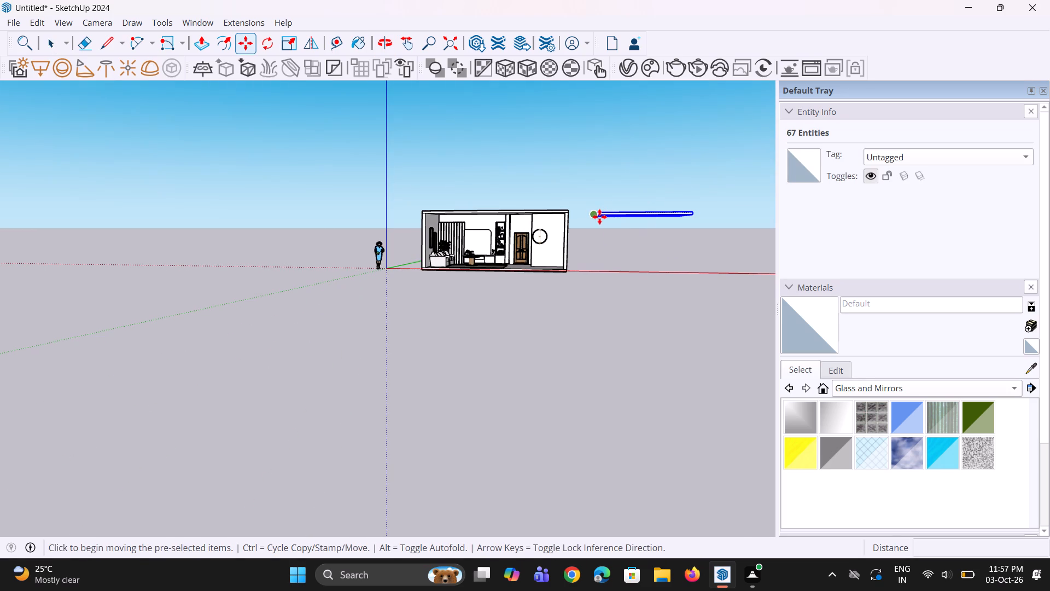
pyautogui.scroll(9, 446, 219)
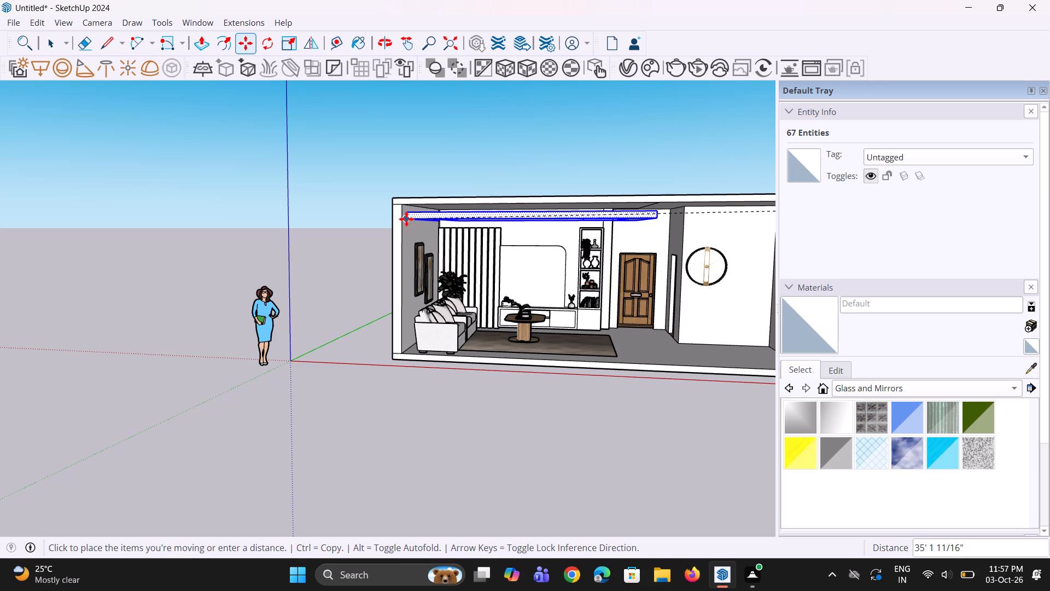
pyautogui.scroll(5, 408, 221)
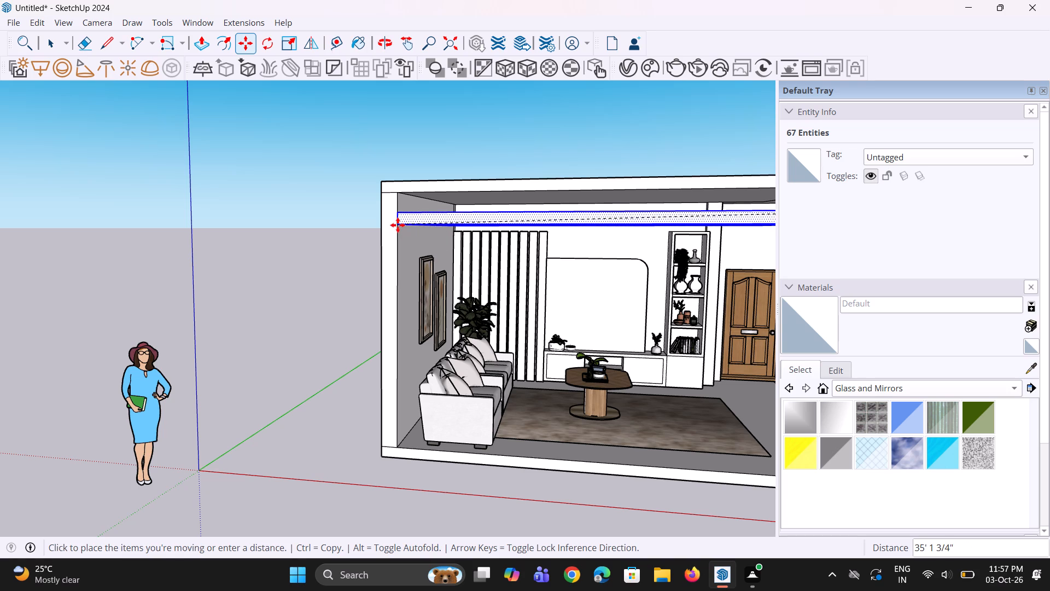
pyautogui.click(398, 225)
# Lower the ceiling panel along the sofa-side wall's front edge by about 3 1/8".
pyautogui.scroll(-4, 304, 205)
pyautogui.scroll(-4, 363, 212)
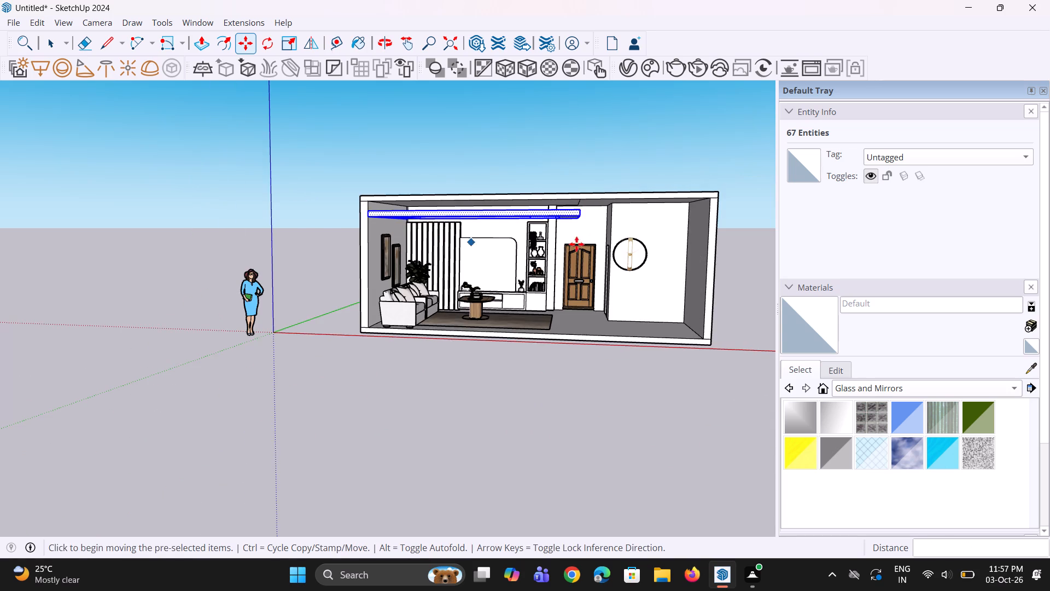
pyautogui.scroll(2, 482, 221)
pyautogui.scroll(3, 409, 217)
pyautogui.scroll(5, 311, 225)
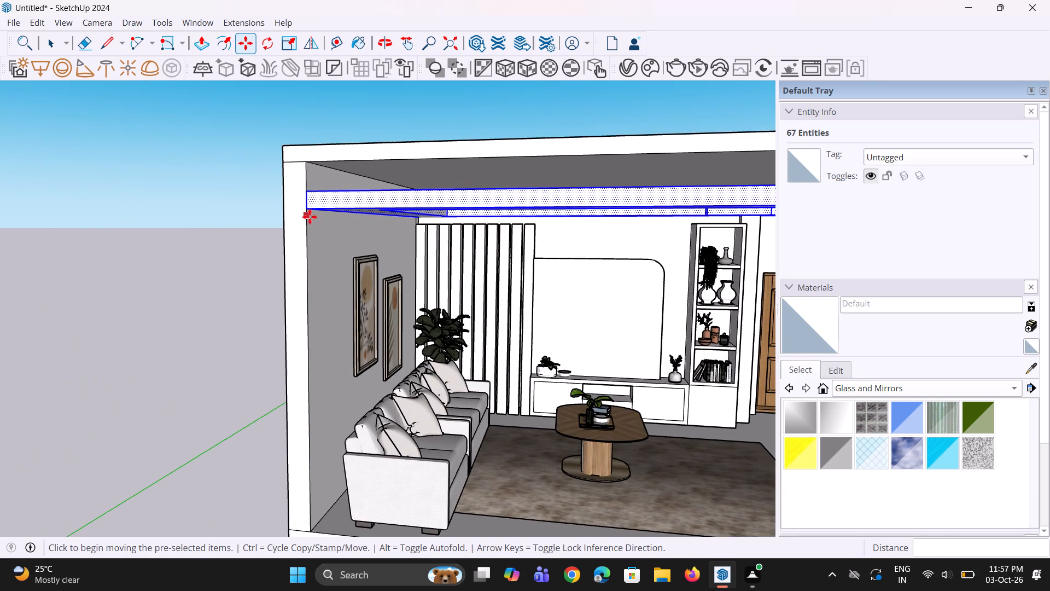
pyautogui.click(307, 211)
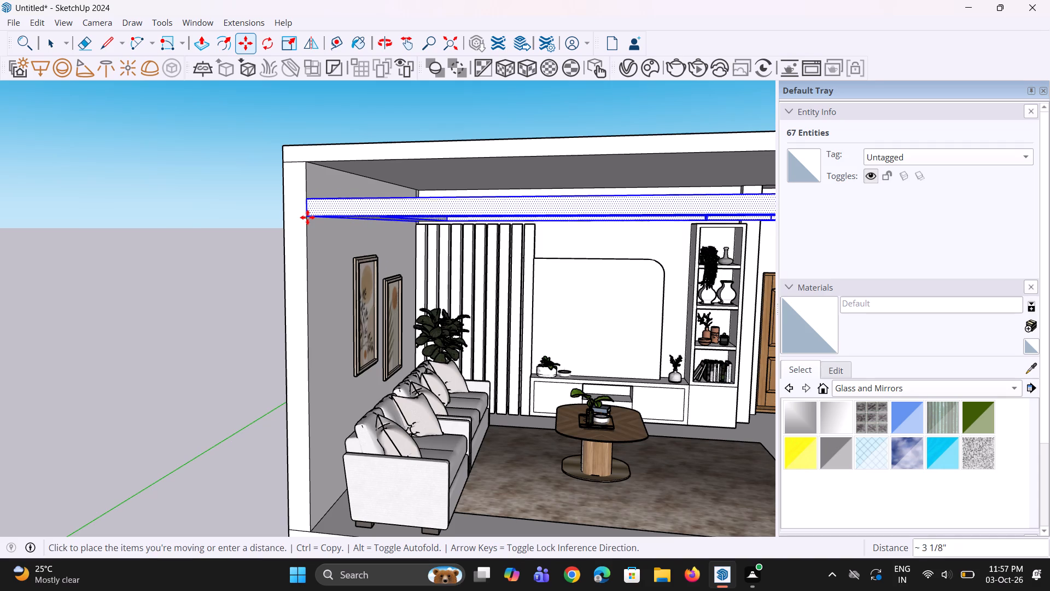
pyautogui.click(306, 219)
pyautogui.moveTo(473, 244); pyautogui.dragTo(491, 208, button='middle')
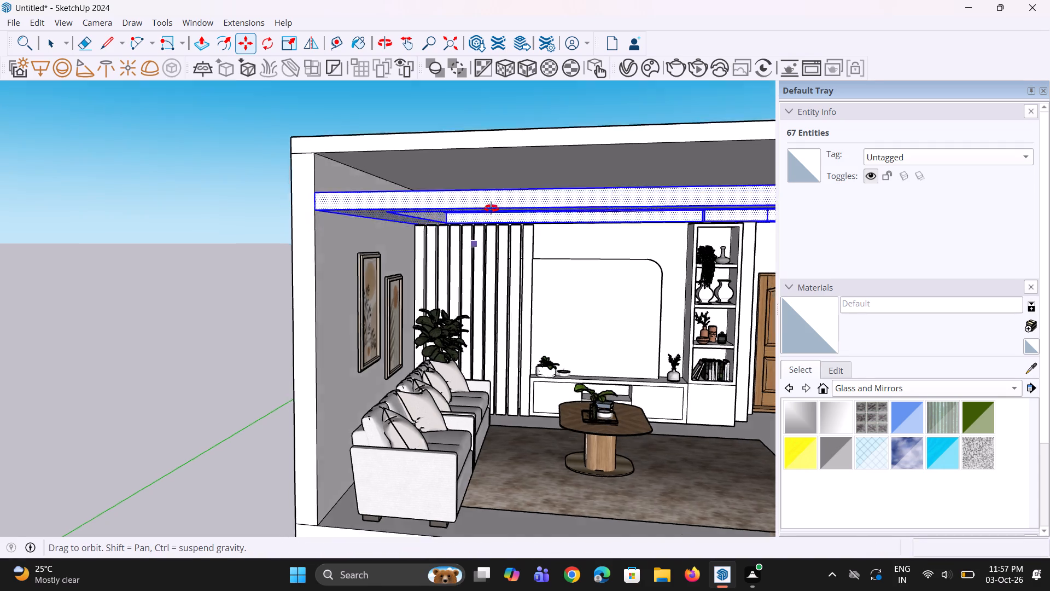
pyautogui.moveTo(491, 208); pyautogui.dragTo(492, 194, button='middle')
pyautogui.scroll(-4, 494, 194)
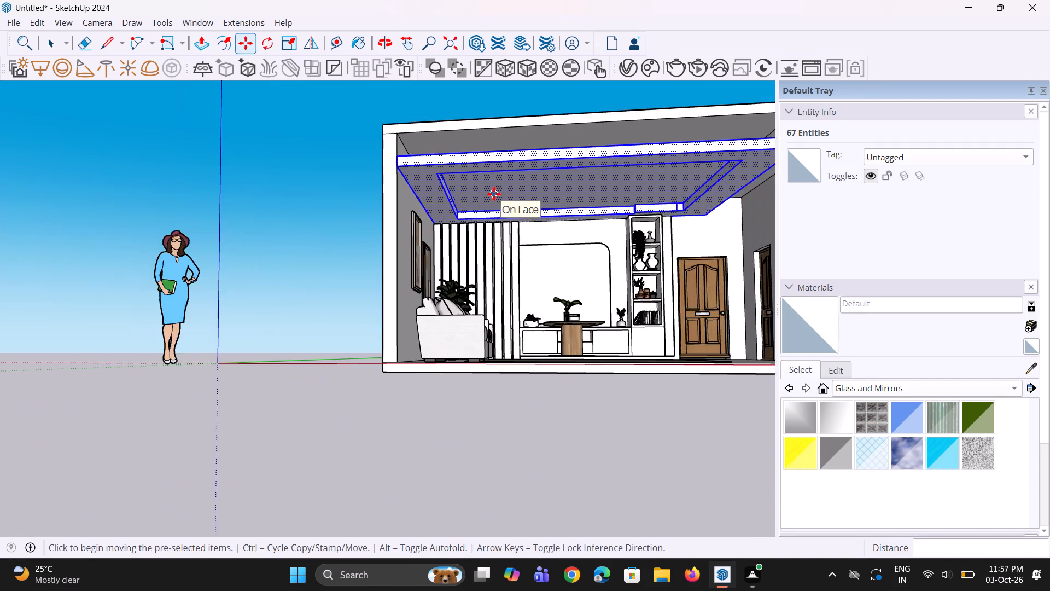
pyautogui.scroll(-8, 494, 194)
pyautogui.moveTo(619, 214); pyautogui.dragTo(555, 235, button='middle')
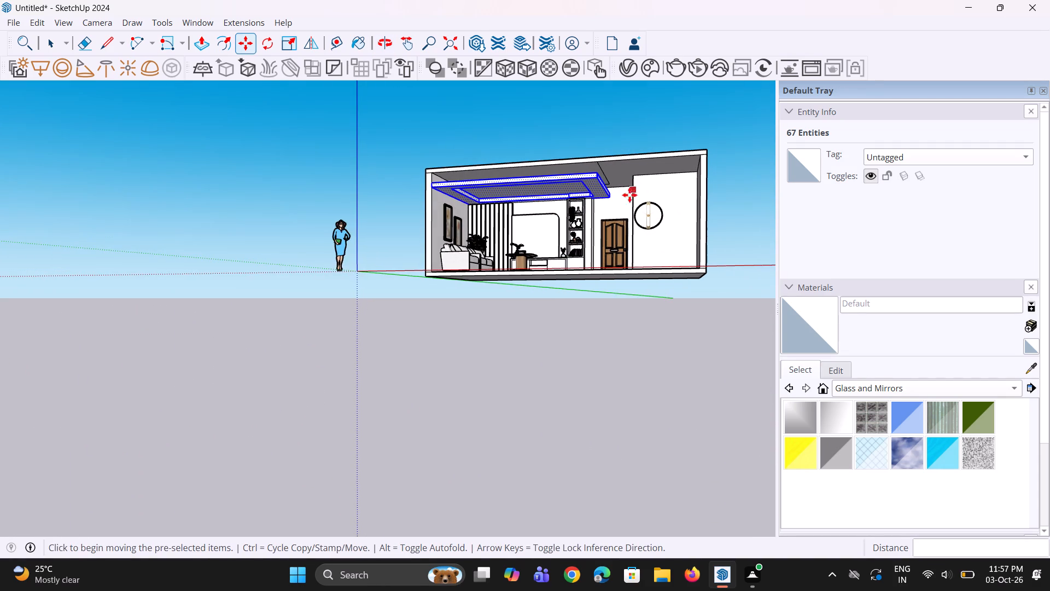
# Push/Pull the ceiling face above the door and clock area down by about 2' 1 5/8".
pyautogui.press('space')
pyautogui.press('space')
pyautogui.click(623, 180)
pyautogui.scroll(2, 623, 179)
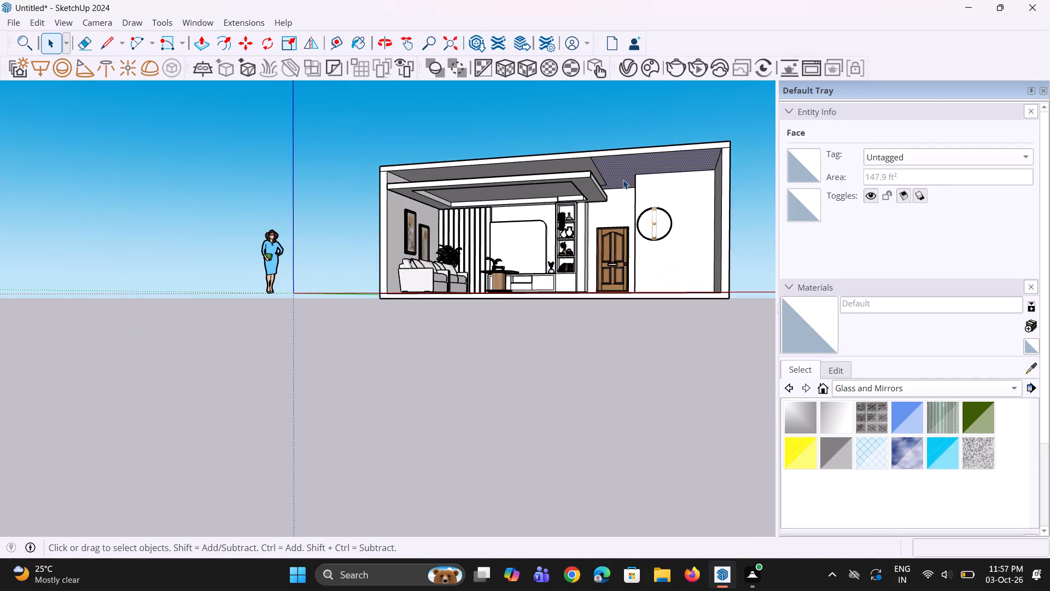
pyautogui.scroll(2, 623, 179)
pyautogui.press('p')
pyautogui.click(623, 173)
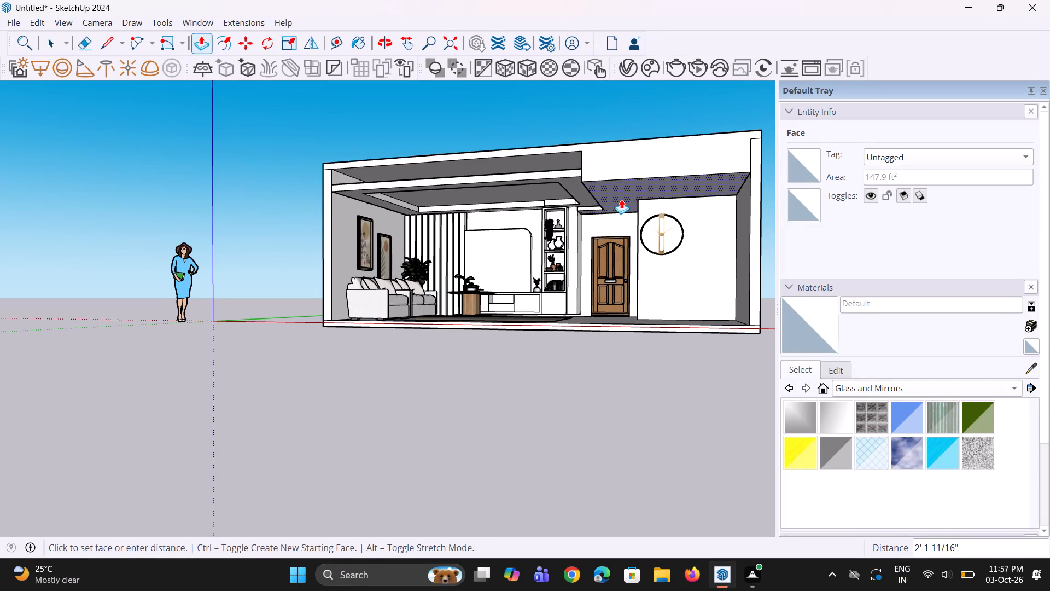
pyautogui.click(620, 199)
pyautogui.moveTo(623, 200); pyautogui.dragTo(628, 162, button='middle')
pyautogui.scroll(6, 627, 182)
pyautogui.moveTo(635, 208); pyautogui.dragTo(709, 250, button='middle')
pyautogui.moveTo(658, 230); pyautogui.dragTo(650, 216, button='middle')
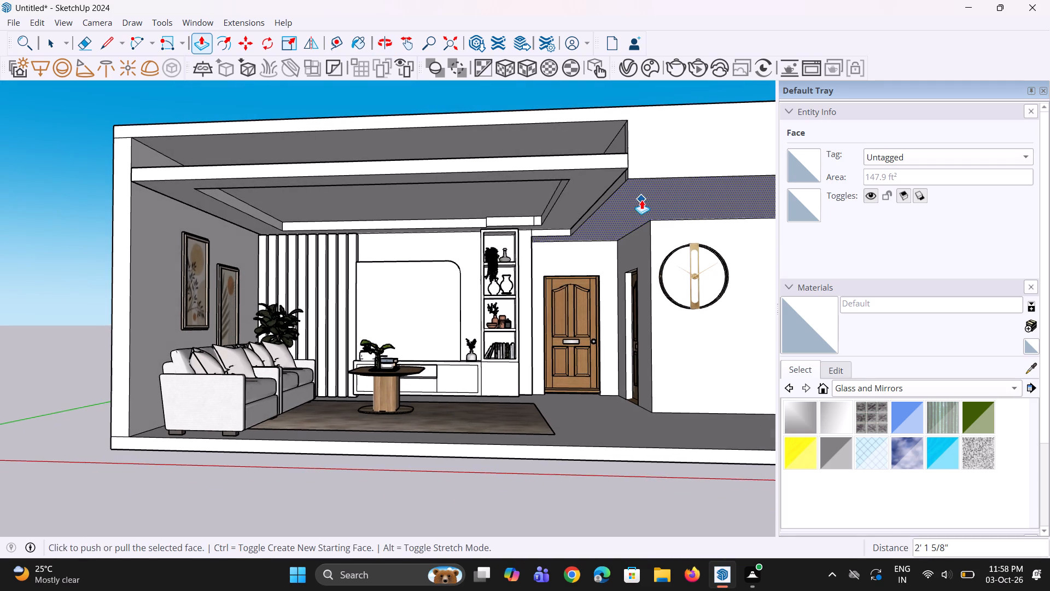
# Push/Pull the same ceiling face above the door and clock area down by a further 2 13/16" or so.
pyautogui.click(641, 200)
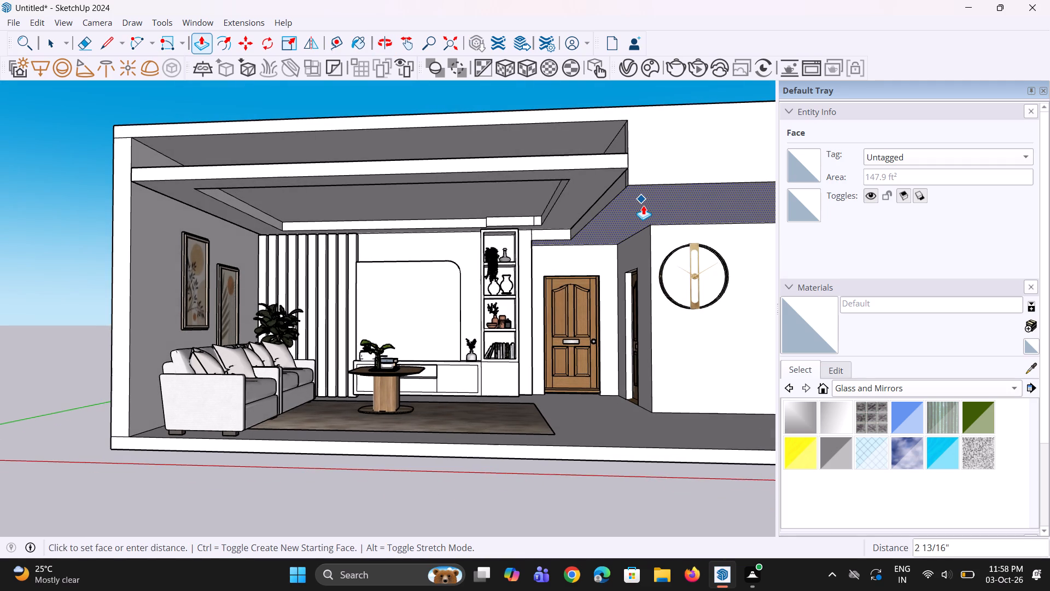
pyautogui.click(643, 205)
pyautogui.scroll(-4, 630, 214)
pyautogui.press('space')
pyautogui.press('space')
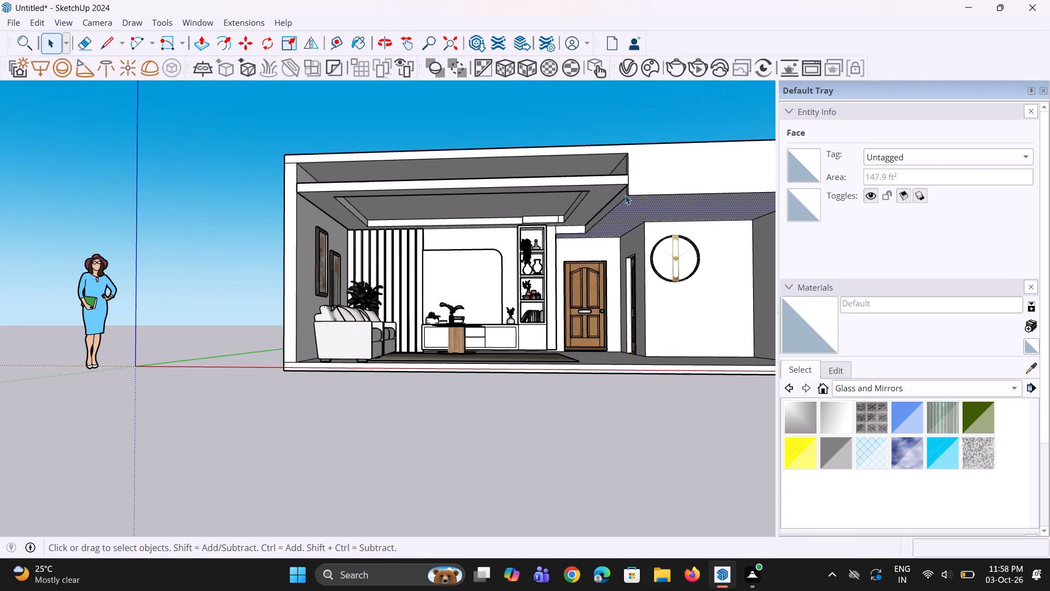
pyautogui.click(649, 121)
# Outline the lowered ceiling's outer front part with a line to the clock area's side wall and one about 8' 11/16" long to the front edge.
pyautogui.middleClick(648, 213)
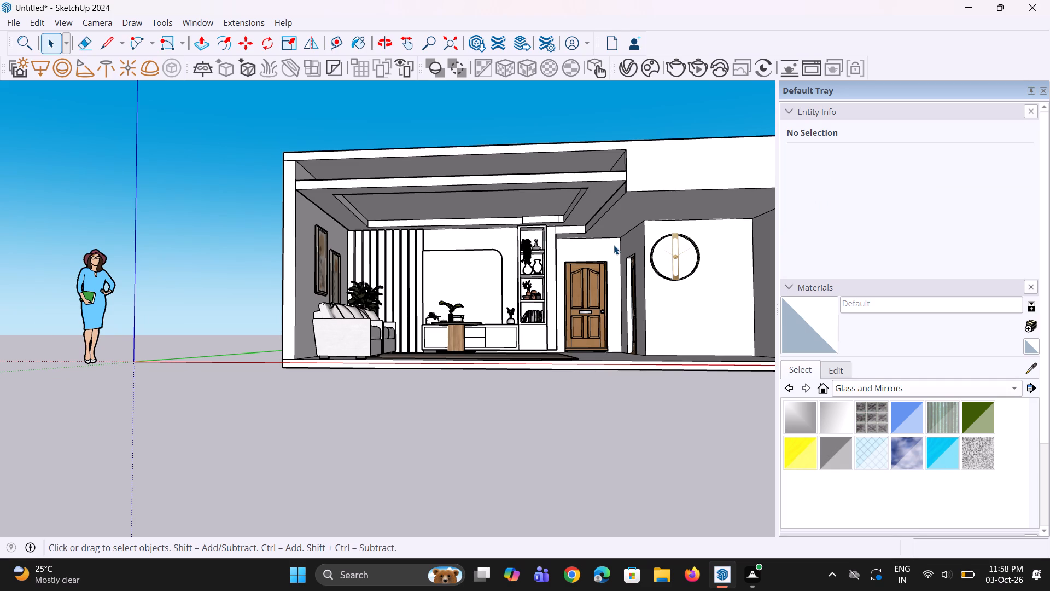
pyautogui.moveTo(667, 211); pyautogui.dragTo(644, 184, button='middle')
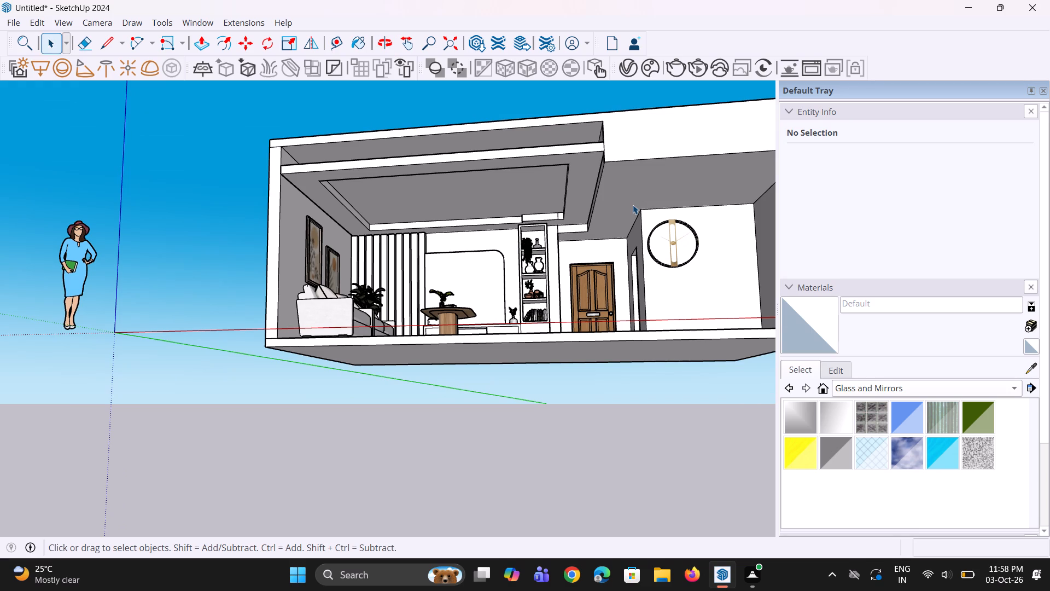
pyautogui.scroll(-1, 633, 205)
pyautogui.scroll(1, 638, 204)
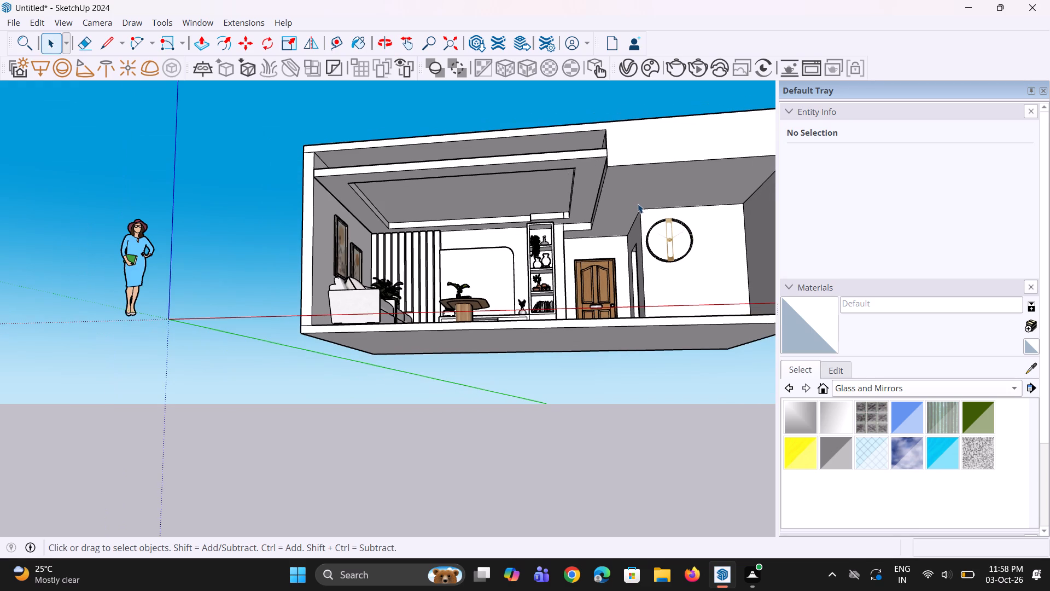
pyautogui.press('l')
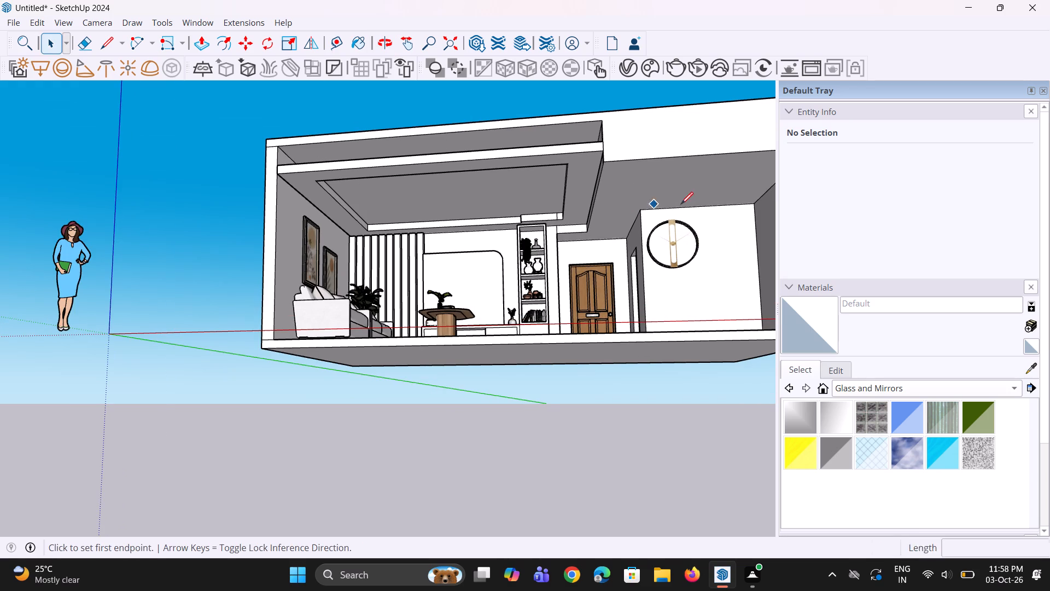
pyautogui.click(636, 199)
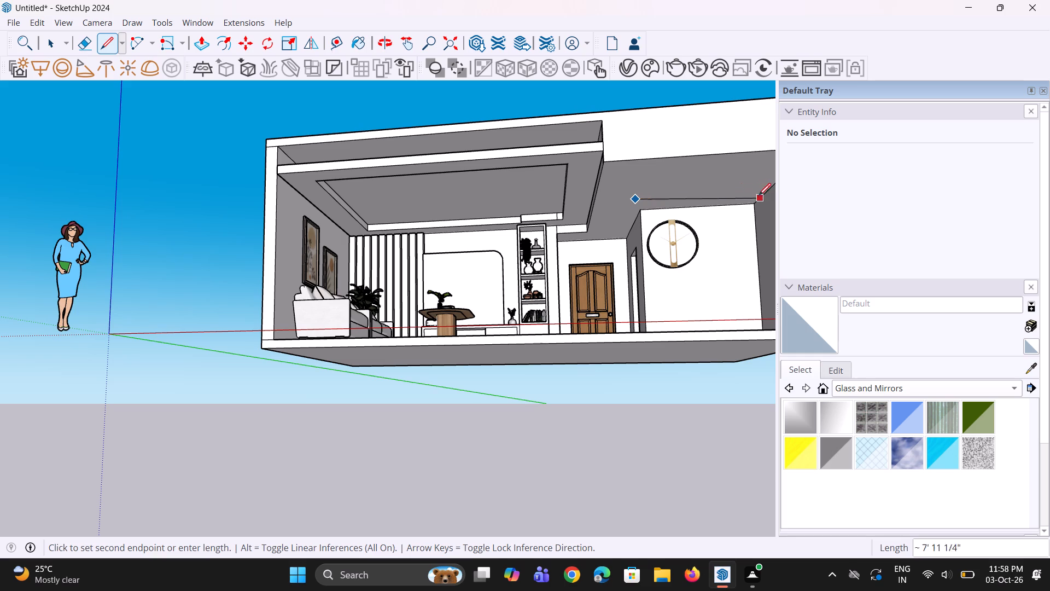
pyautogui.click(768, 192)
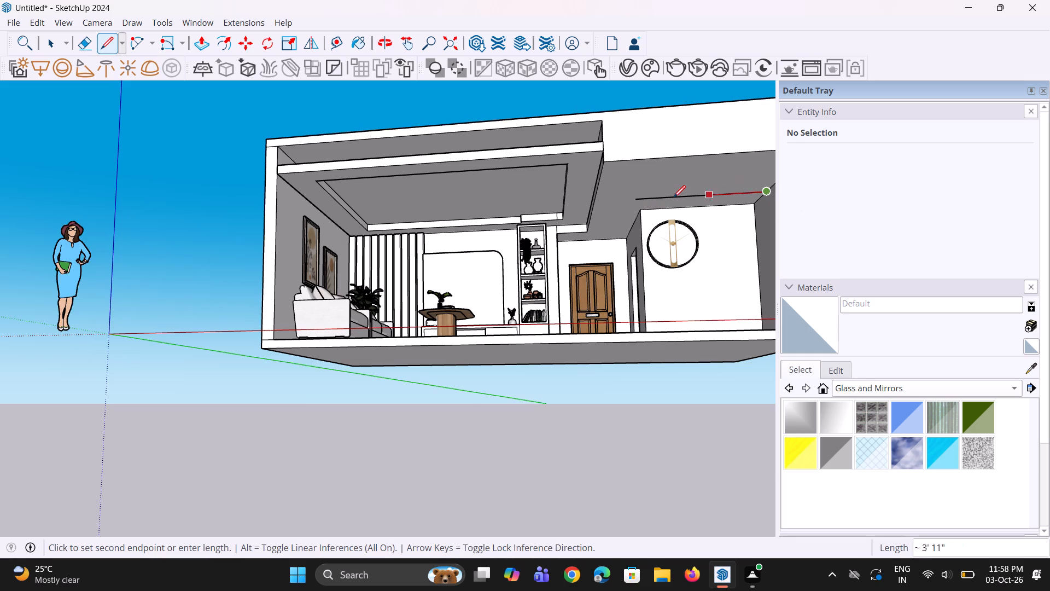
pyautogui.press('space')
pyautogui.press('l')
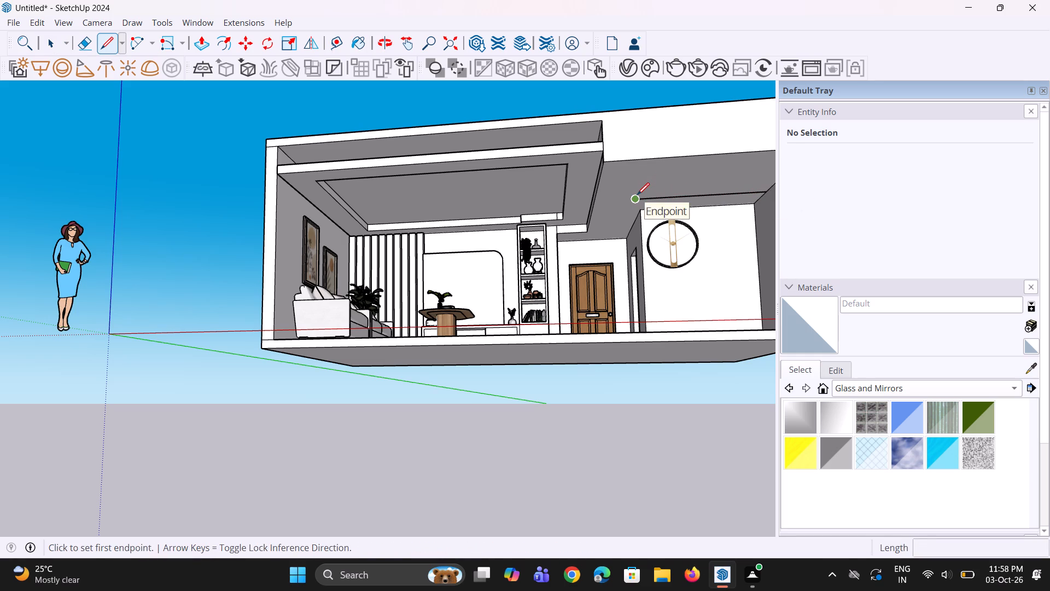
pyautogui.click(640, 195)
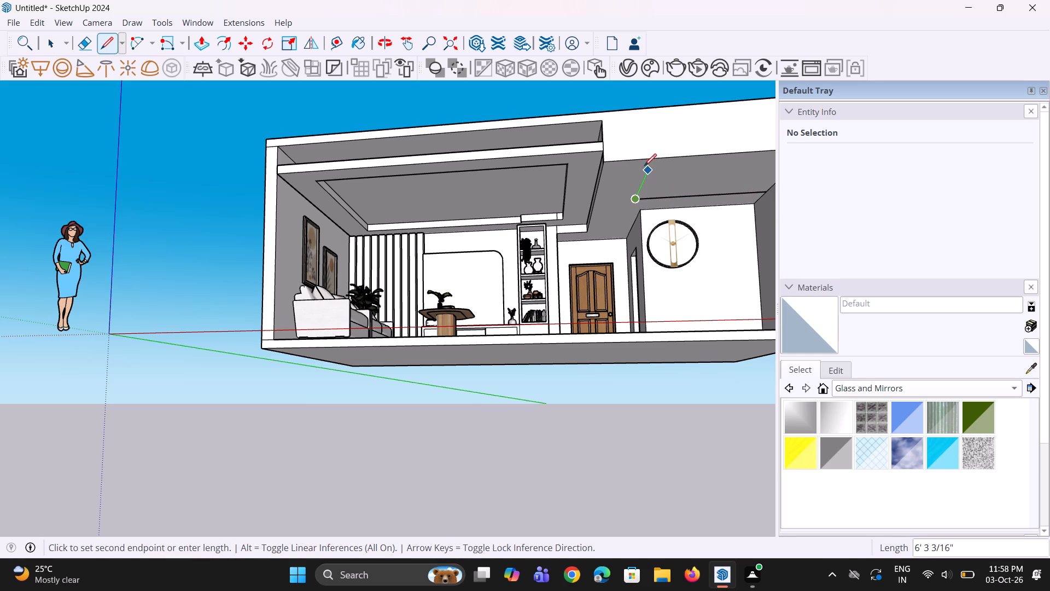
pyautogui.click(651, 158)
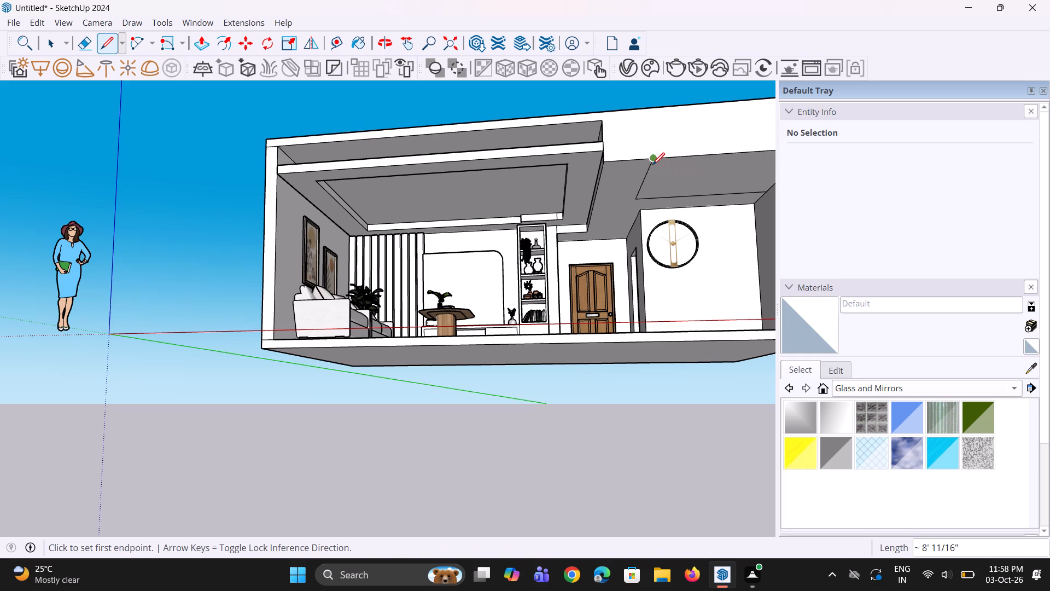
pyautogui.press('space')
pyautogui.press('space')
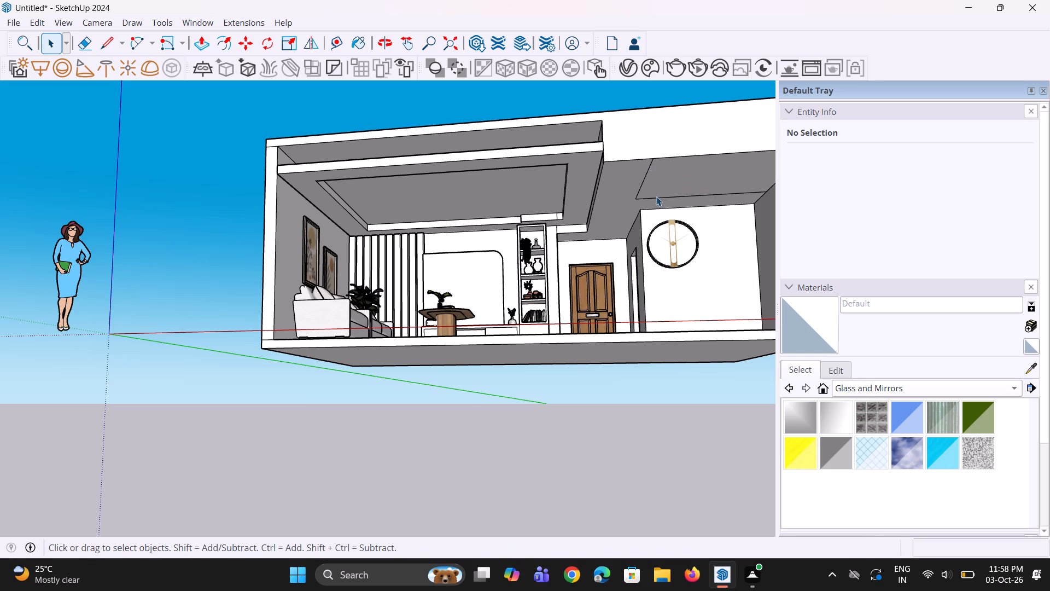
# Push/Pull the outlined part of the lowered ceiling up by about 4 9/16" to form a recess.
pyautogui.press('p')
pyautogui.click(691, 182)
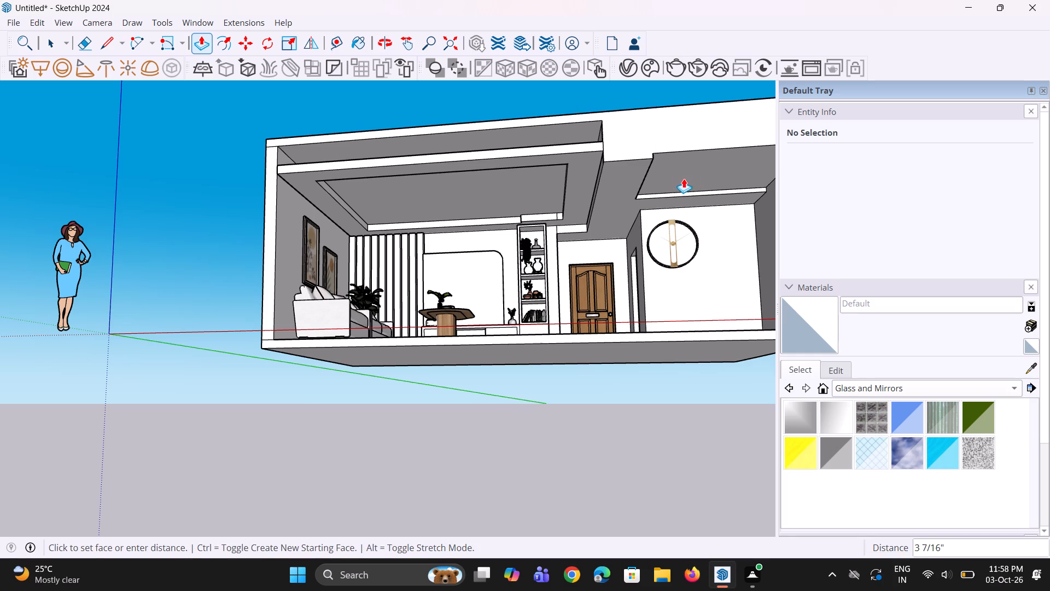
pyautogui.click(685, 176)
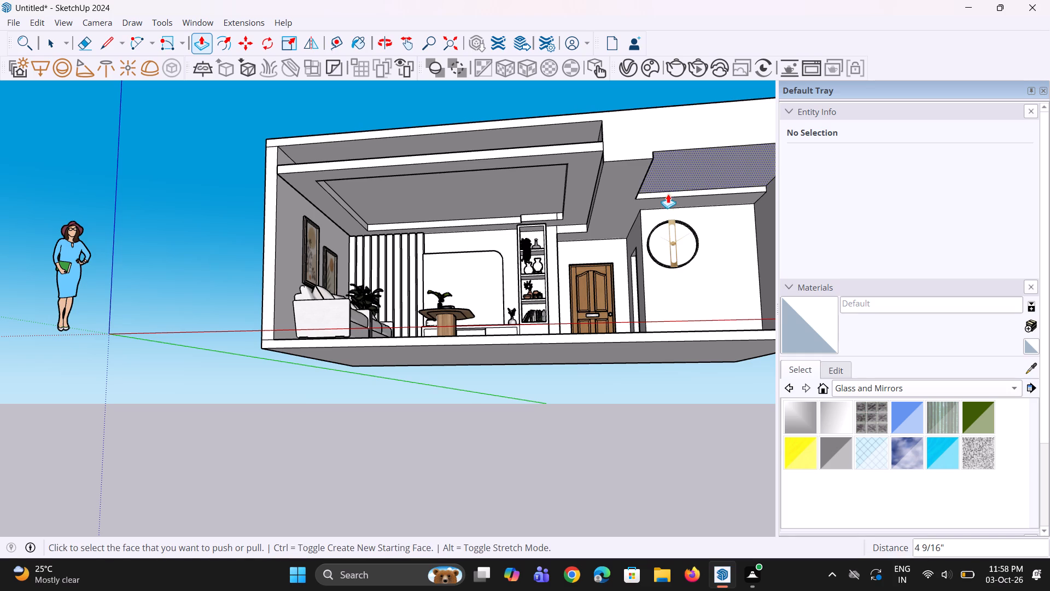
# Examine the living room's false ceiling and the recessed ceiling by the entrance from the front and from below.
pyautogui.scroll(-4, 644, 206)
pyautogui.moveTo(644, 216); pyautogui.dragTo(647, 245, button='middle')
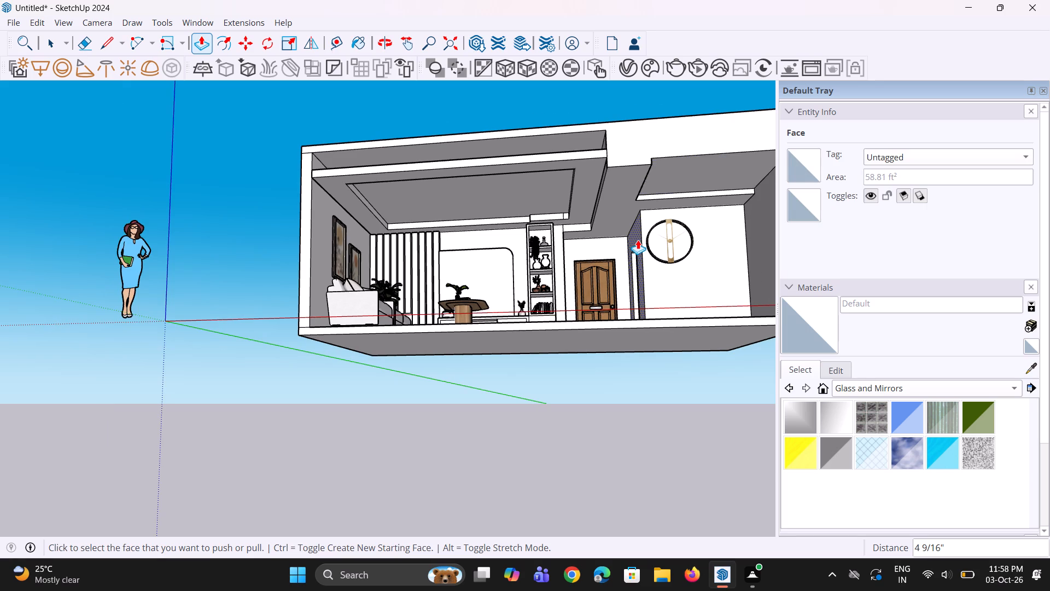
pyautogui.scroll(-4, 475, 223)
pyautogui.moveTo(553, 232); pyautogui.dragTo(577, 284, button='middle')
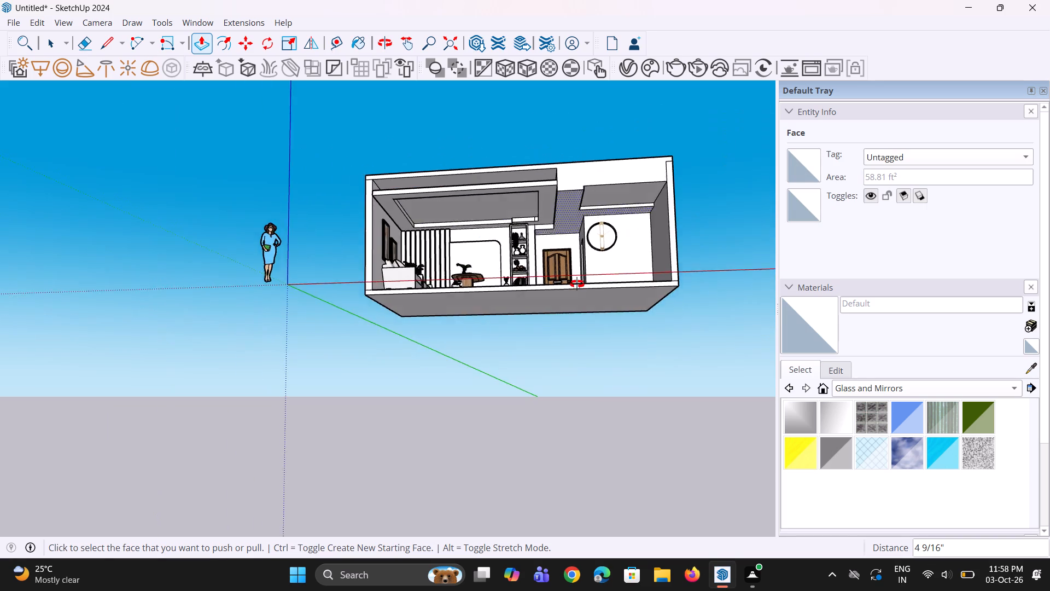
pyautogui.moveTo(577, 284); pyautogui.dragTo(579, 305, button='middle')
pyautogui.scroll(3, 682, 250)
pyautogui.moveTo(668, 248); pyautogui.dragTo(673, 216, button='middle')
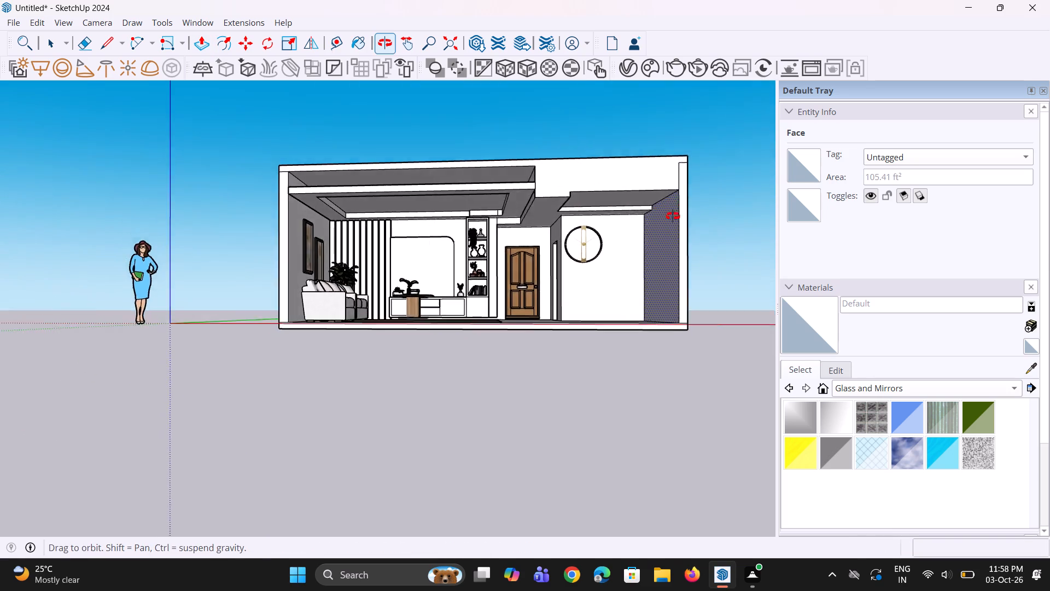
pyautogui.moveTo(673, 216); pyautogui.dragTo(677, 240, button='middle')
pyautogui.scroll(2, 610, 253)
pyautogui.moveTo(612, 259); pyautogui.dragTo(632, 272, button='middle')
pyautogui.press('space')
pyautogui.press('space')
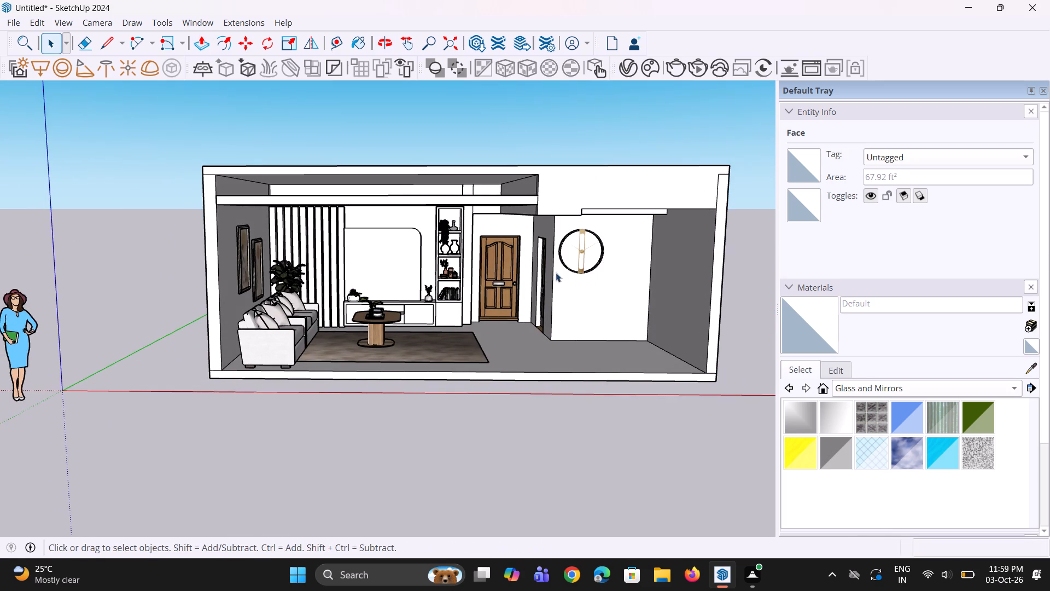
pyautogui.moveTo(502, 255); pyautogui.dragTo(495, 211, button='middle')
pyautogui.scroll(2, 481, 201)
pyautogui.moveTo(481, 201); pyautogui.dragTo(481, 160, button='middle')
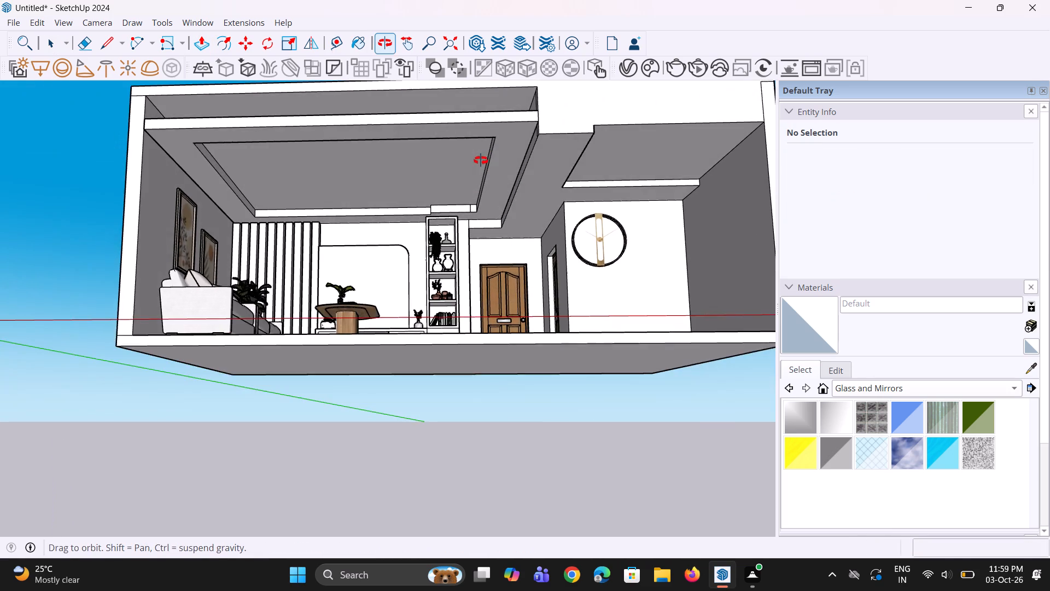
pyautogui.moveTo(481, 160); pyautogui.dragTo(495, 159, button='middle')
pyautogui.scroll(-3, 486, 194)
pyautogui.moveTo(480, 203); pyautogui.dragTo(477, 216, button='middle')
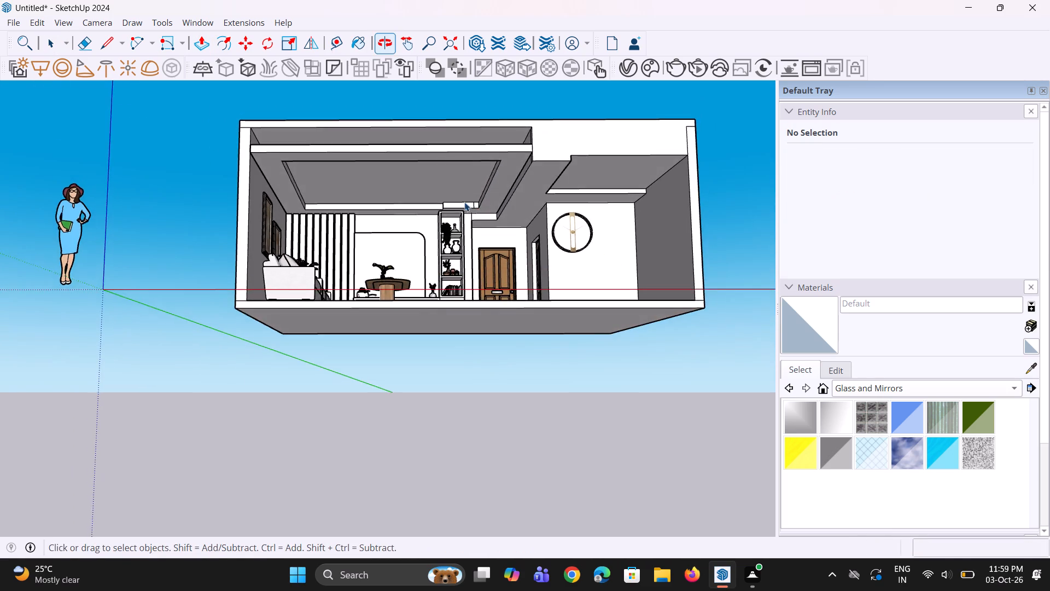
# Erase the short vertical edge on the false ceiling's inner recess side above the display shelf.
pyautogui.scroll(5, 464, 201)
pyautogui.moveTo(471, 219); pyautogui.dragTo(518, 217, button='middle')
pyautogui.scroll(4, 476, 197)
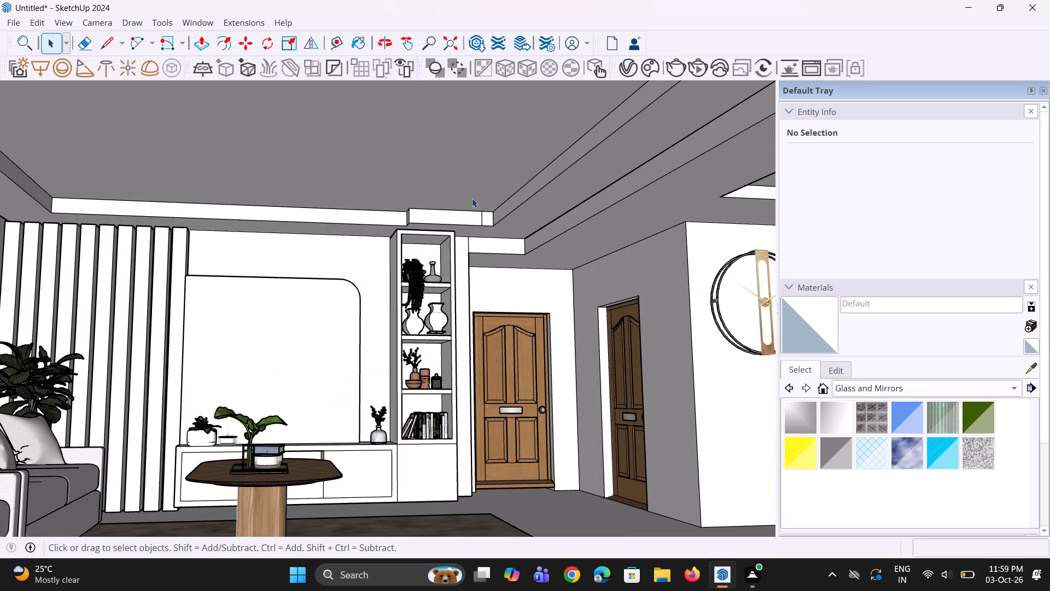
pyautogui.press('e')
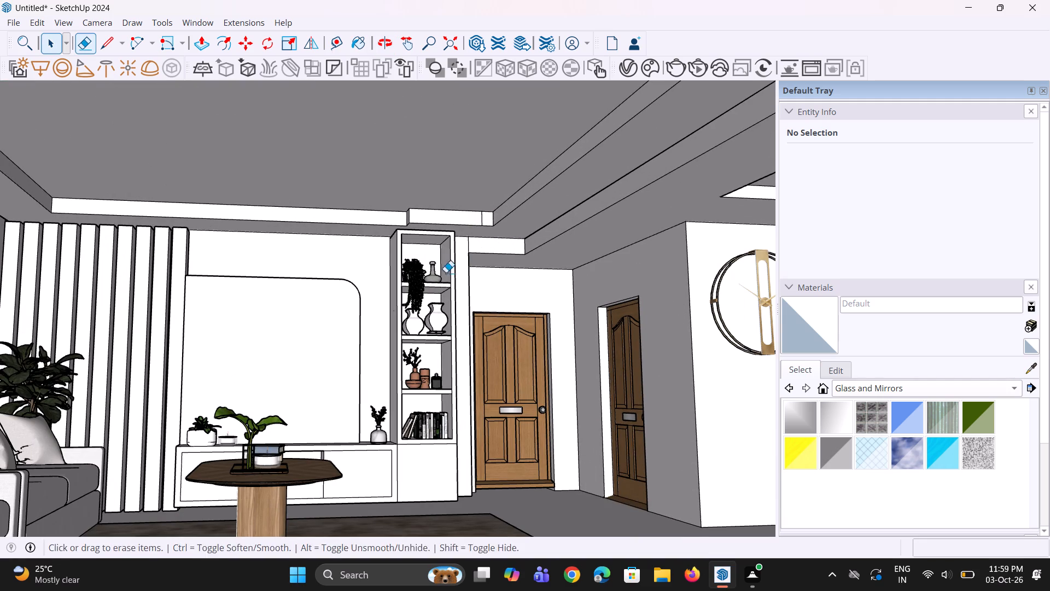
pyautogui.moveTo(391, 235); pyautogui.dragTo(446, 260, button='middle')
pyautogui.click(486, 221)
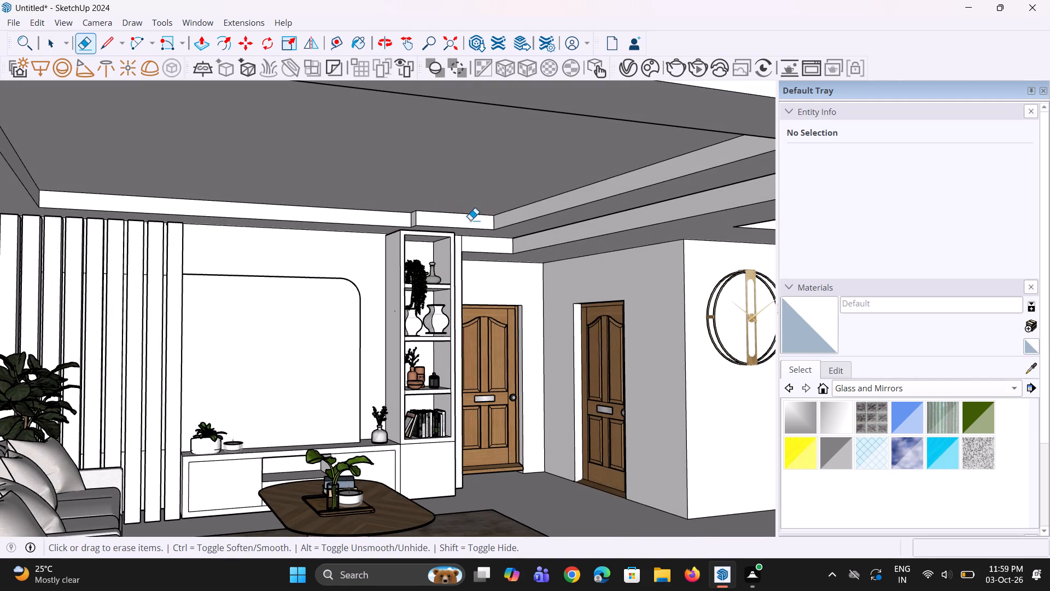
# Push/Pull the offset piece of the recess side above the display shelf by 5 5/8" to line up with the adjoining face.
pyautogui.press('p')
pyautogui.click(442, 221)
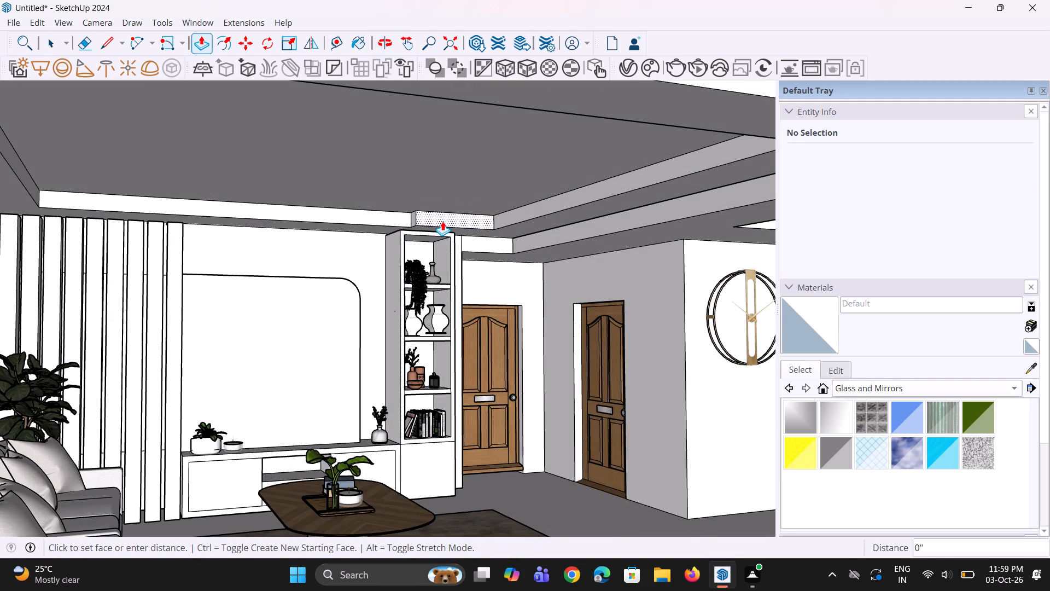
pyautogui.click(404, 210)
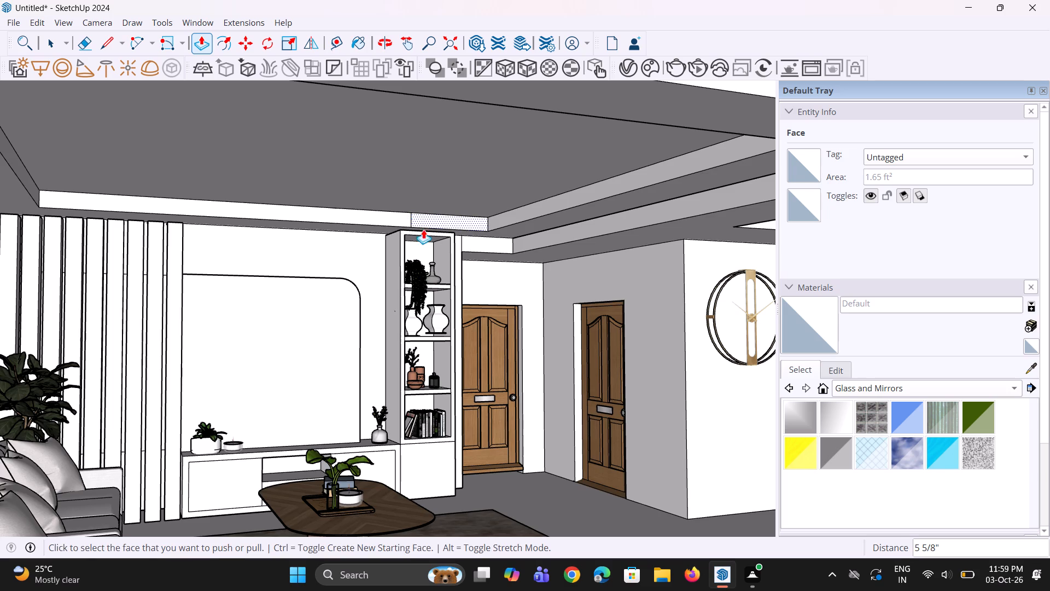
# Erase the leftover vertical seam between the two aligned recess side faces above the display shelf.
pyautogui.moveTo(423, 229); pyautogui.dragTo(393, 227, button='middle')
pyautogui.scroll(2, 409, 216)
pyautogui.press('e')
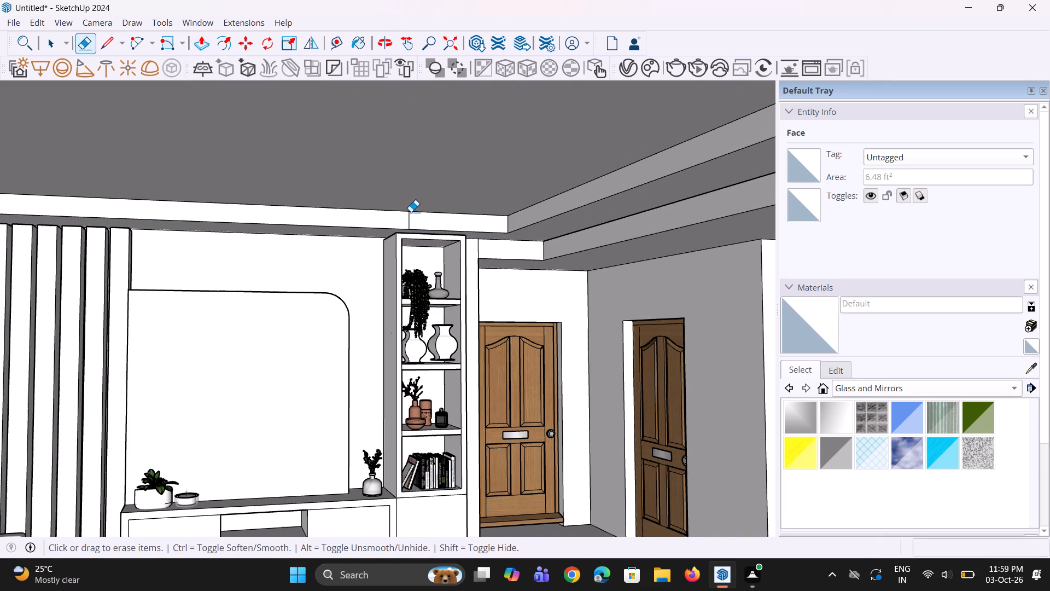
pyautogui.click(407, 219)
pyautogui.click(410, 221)
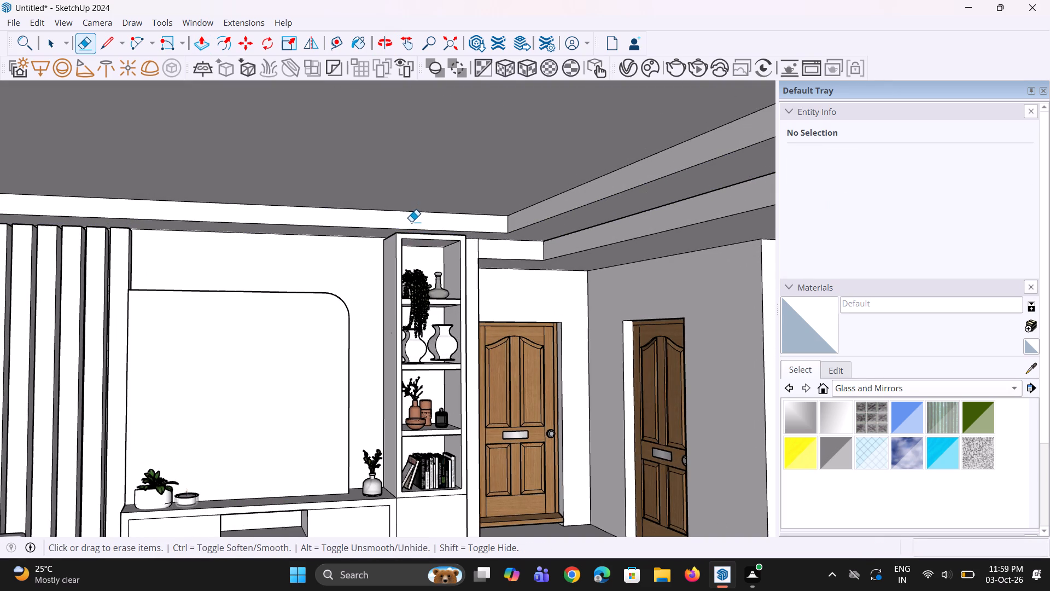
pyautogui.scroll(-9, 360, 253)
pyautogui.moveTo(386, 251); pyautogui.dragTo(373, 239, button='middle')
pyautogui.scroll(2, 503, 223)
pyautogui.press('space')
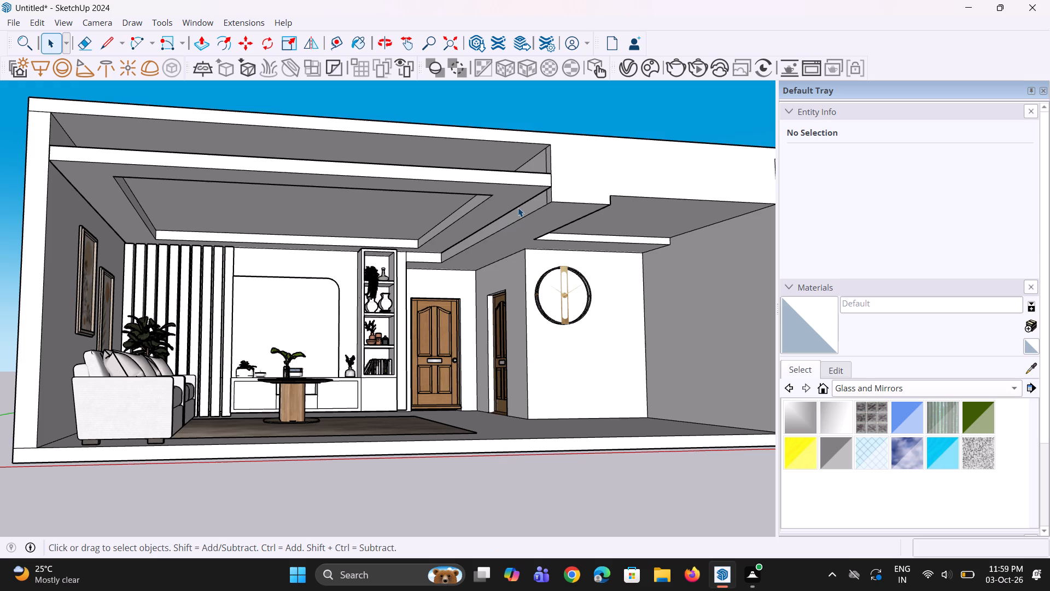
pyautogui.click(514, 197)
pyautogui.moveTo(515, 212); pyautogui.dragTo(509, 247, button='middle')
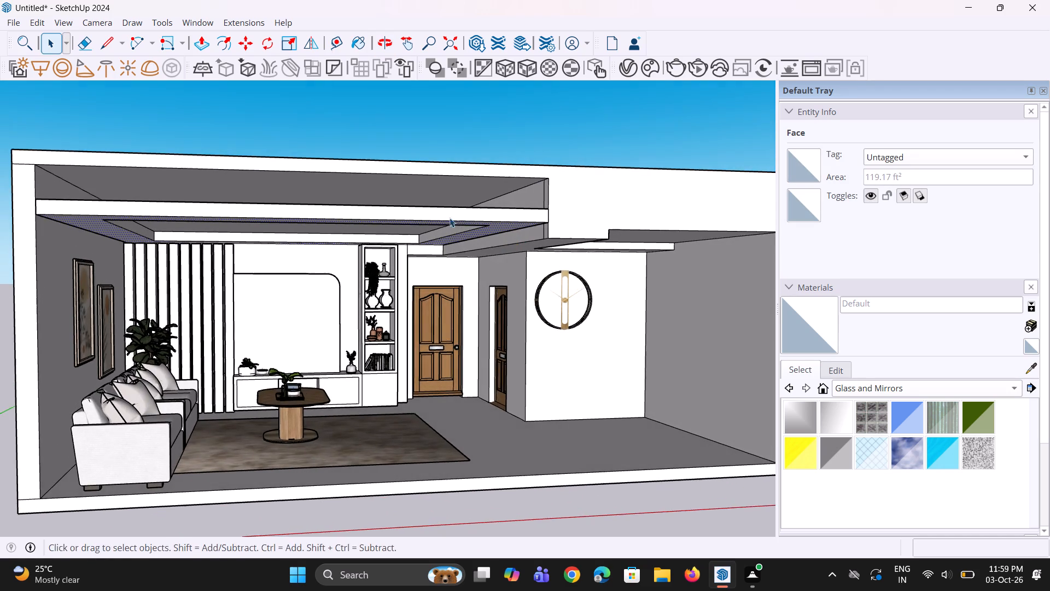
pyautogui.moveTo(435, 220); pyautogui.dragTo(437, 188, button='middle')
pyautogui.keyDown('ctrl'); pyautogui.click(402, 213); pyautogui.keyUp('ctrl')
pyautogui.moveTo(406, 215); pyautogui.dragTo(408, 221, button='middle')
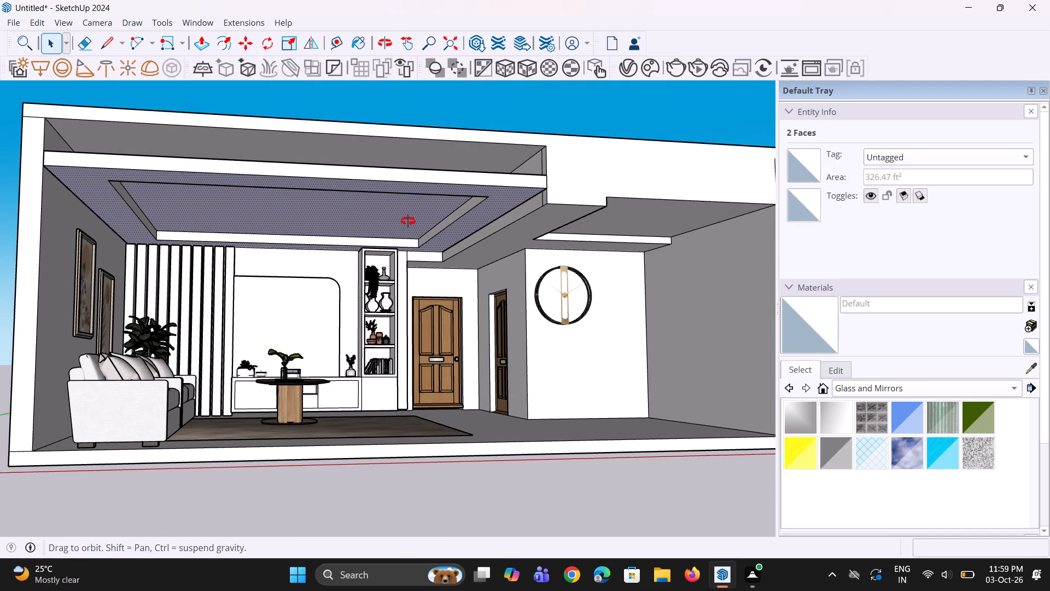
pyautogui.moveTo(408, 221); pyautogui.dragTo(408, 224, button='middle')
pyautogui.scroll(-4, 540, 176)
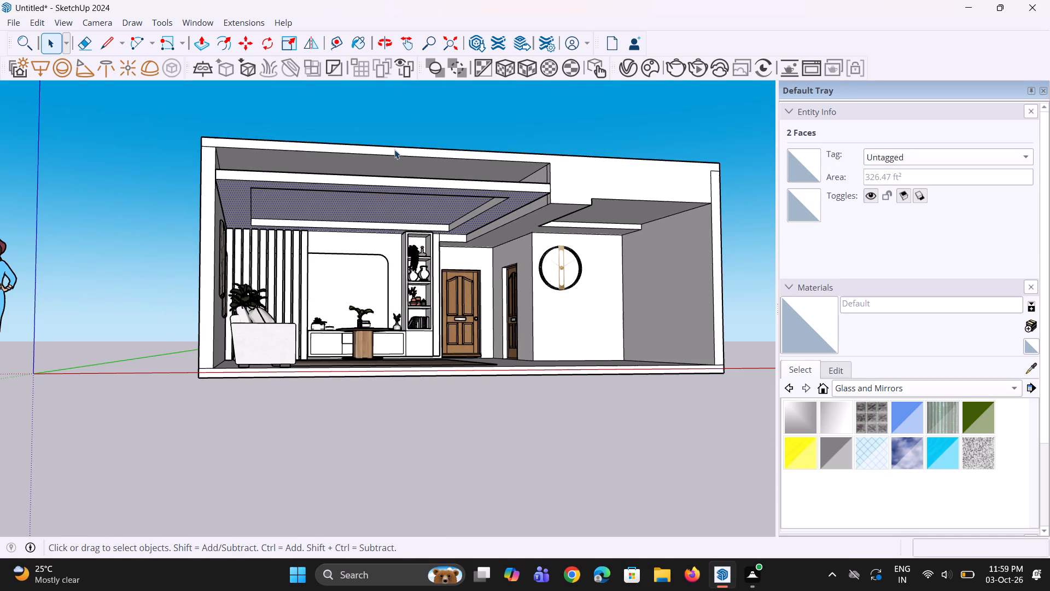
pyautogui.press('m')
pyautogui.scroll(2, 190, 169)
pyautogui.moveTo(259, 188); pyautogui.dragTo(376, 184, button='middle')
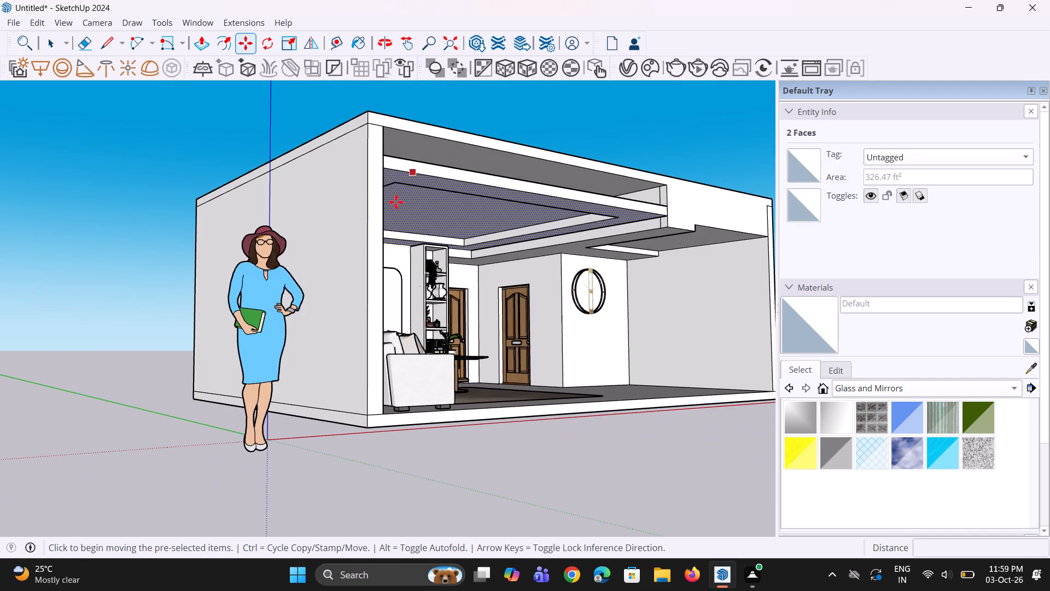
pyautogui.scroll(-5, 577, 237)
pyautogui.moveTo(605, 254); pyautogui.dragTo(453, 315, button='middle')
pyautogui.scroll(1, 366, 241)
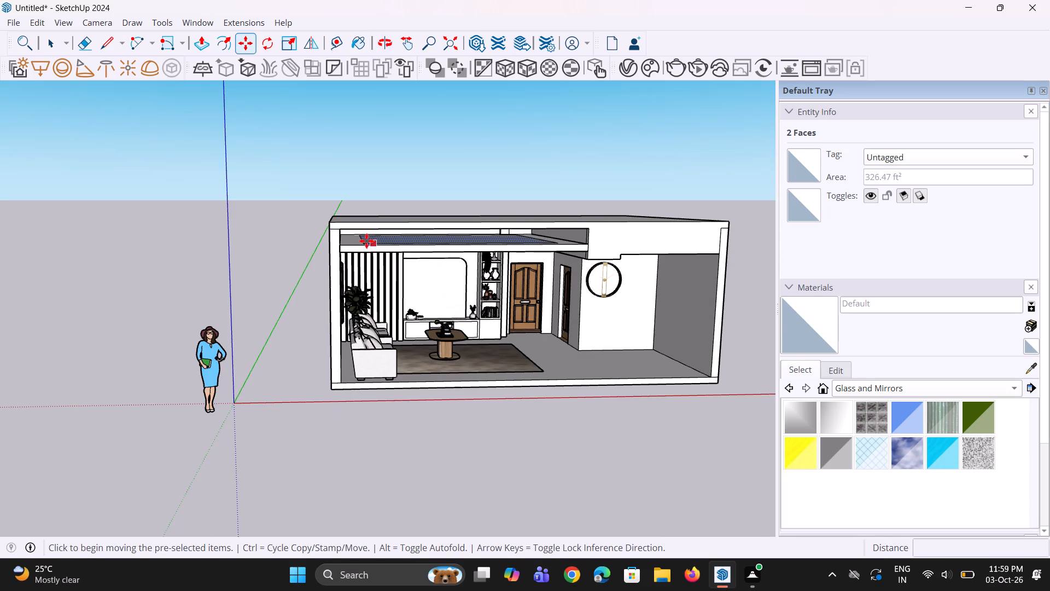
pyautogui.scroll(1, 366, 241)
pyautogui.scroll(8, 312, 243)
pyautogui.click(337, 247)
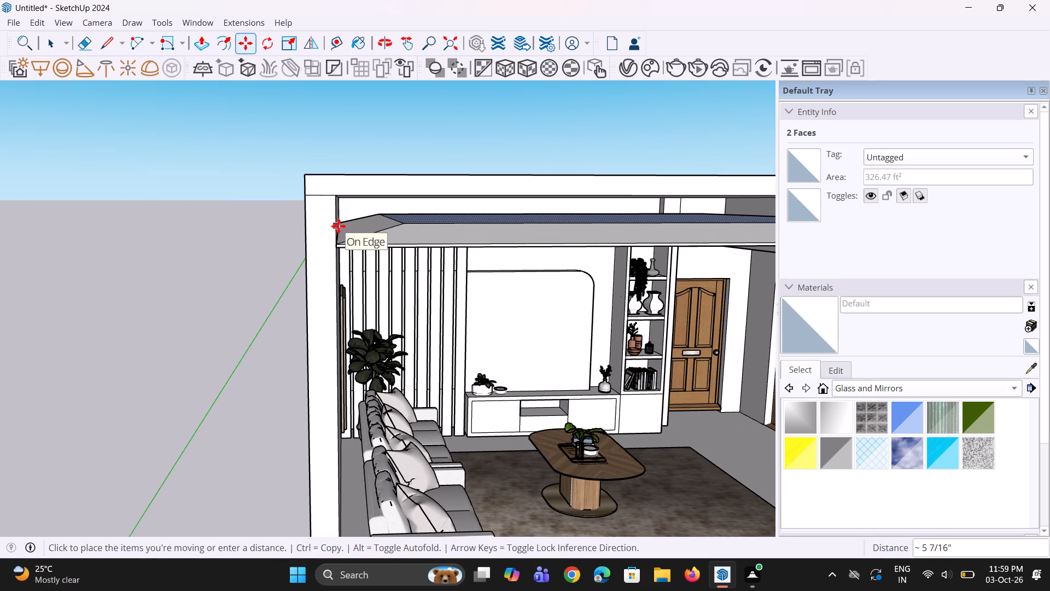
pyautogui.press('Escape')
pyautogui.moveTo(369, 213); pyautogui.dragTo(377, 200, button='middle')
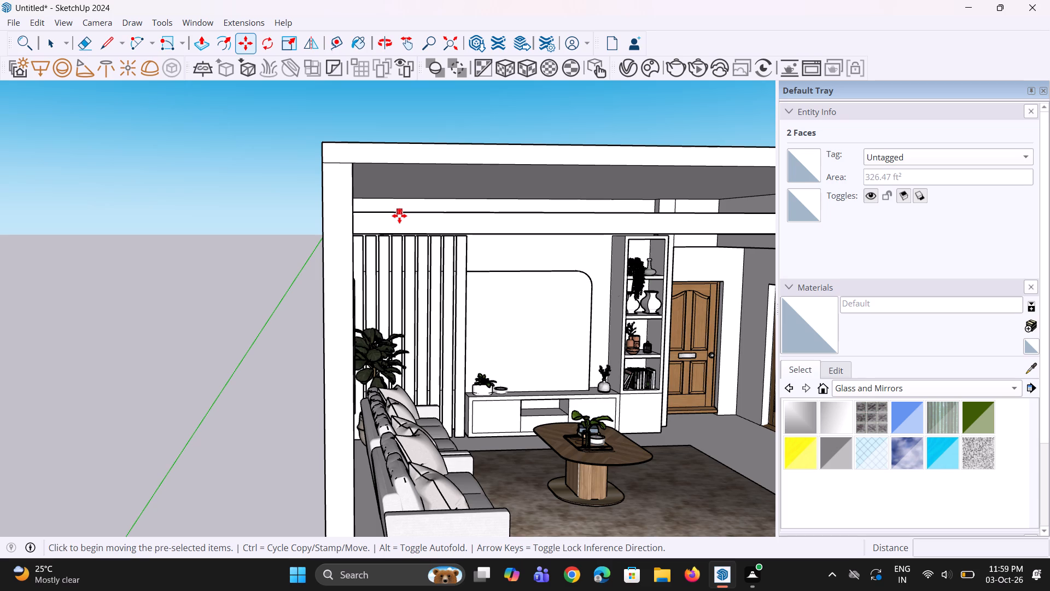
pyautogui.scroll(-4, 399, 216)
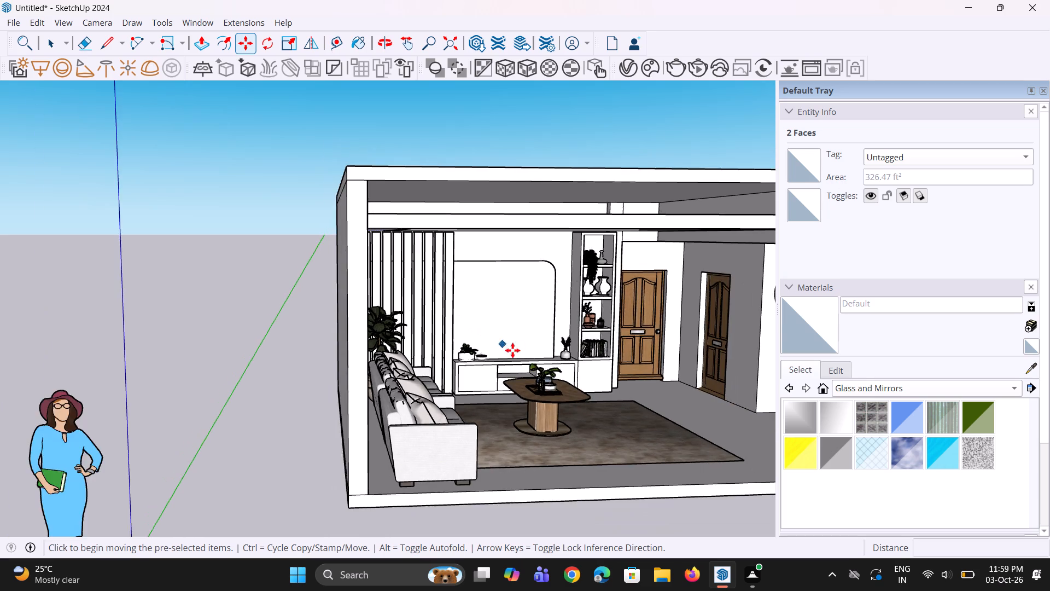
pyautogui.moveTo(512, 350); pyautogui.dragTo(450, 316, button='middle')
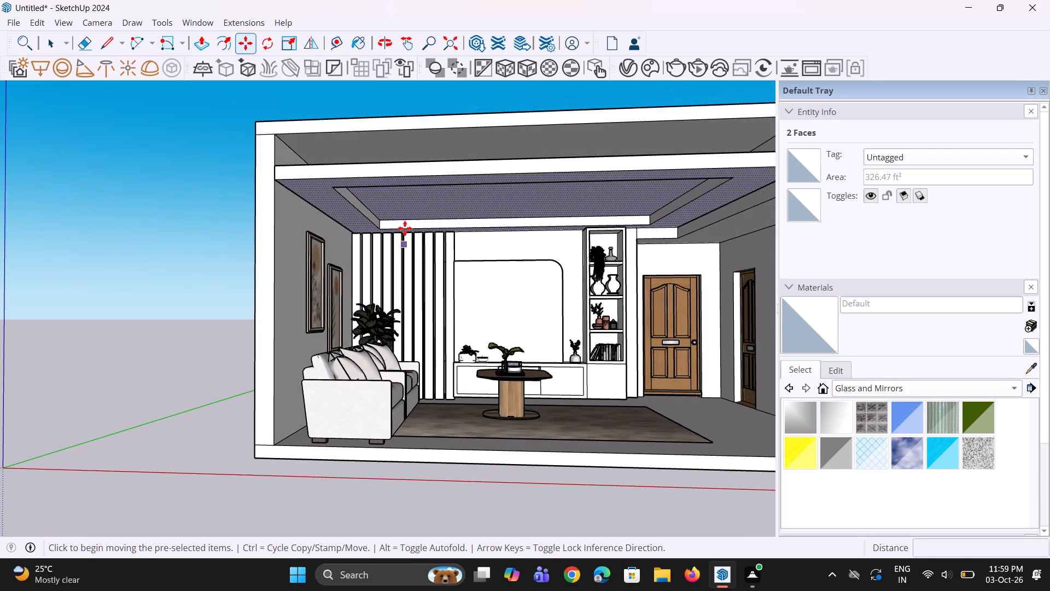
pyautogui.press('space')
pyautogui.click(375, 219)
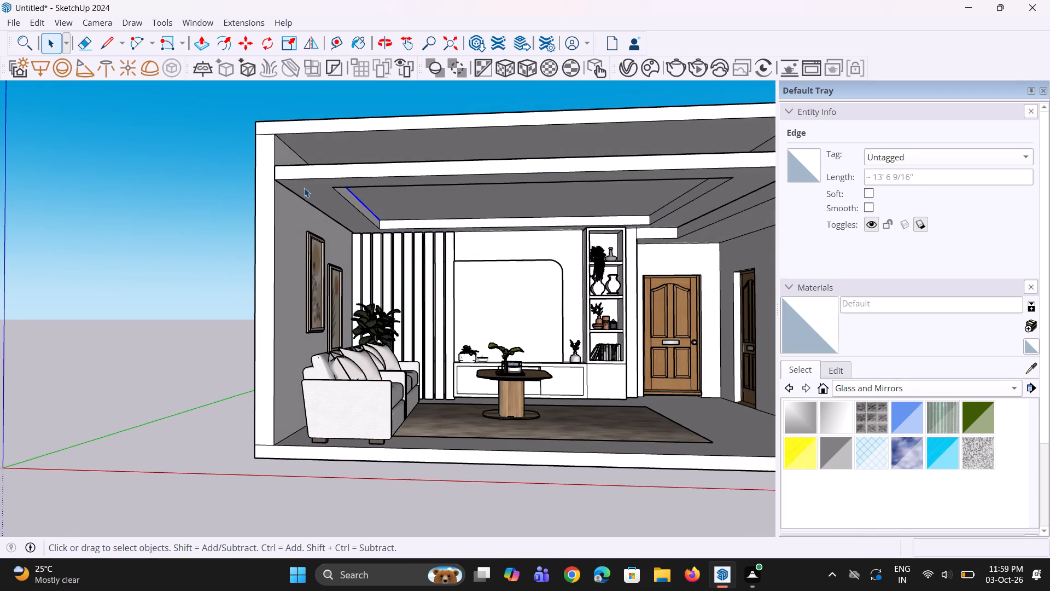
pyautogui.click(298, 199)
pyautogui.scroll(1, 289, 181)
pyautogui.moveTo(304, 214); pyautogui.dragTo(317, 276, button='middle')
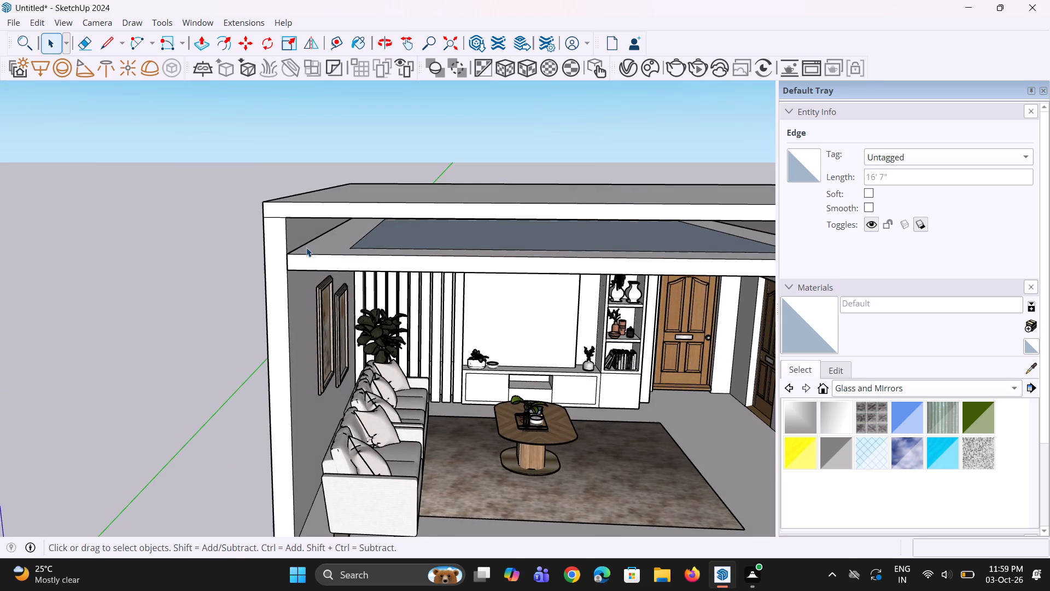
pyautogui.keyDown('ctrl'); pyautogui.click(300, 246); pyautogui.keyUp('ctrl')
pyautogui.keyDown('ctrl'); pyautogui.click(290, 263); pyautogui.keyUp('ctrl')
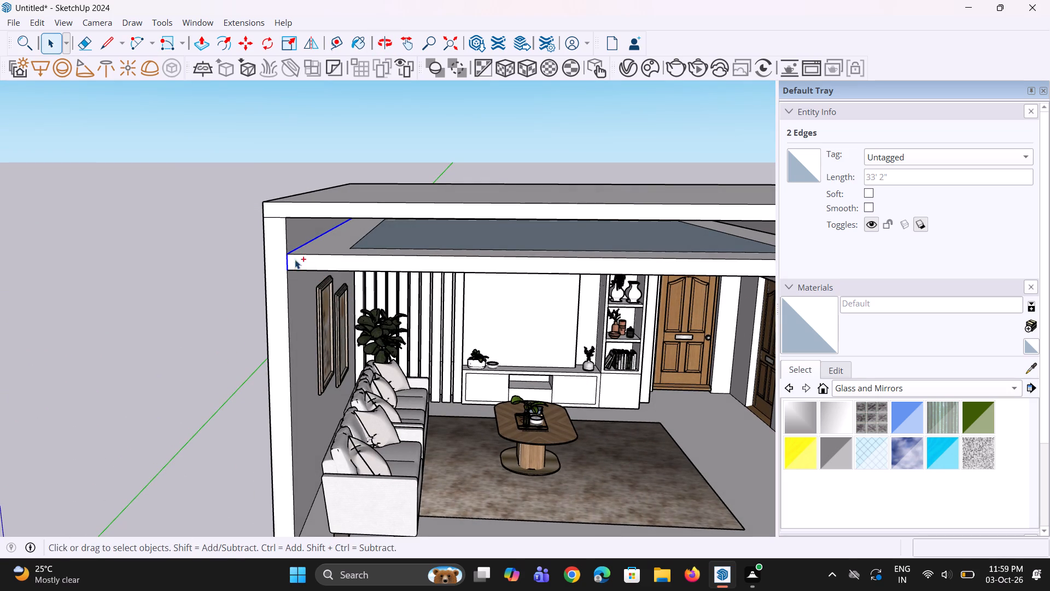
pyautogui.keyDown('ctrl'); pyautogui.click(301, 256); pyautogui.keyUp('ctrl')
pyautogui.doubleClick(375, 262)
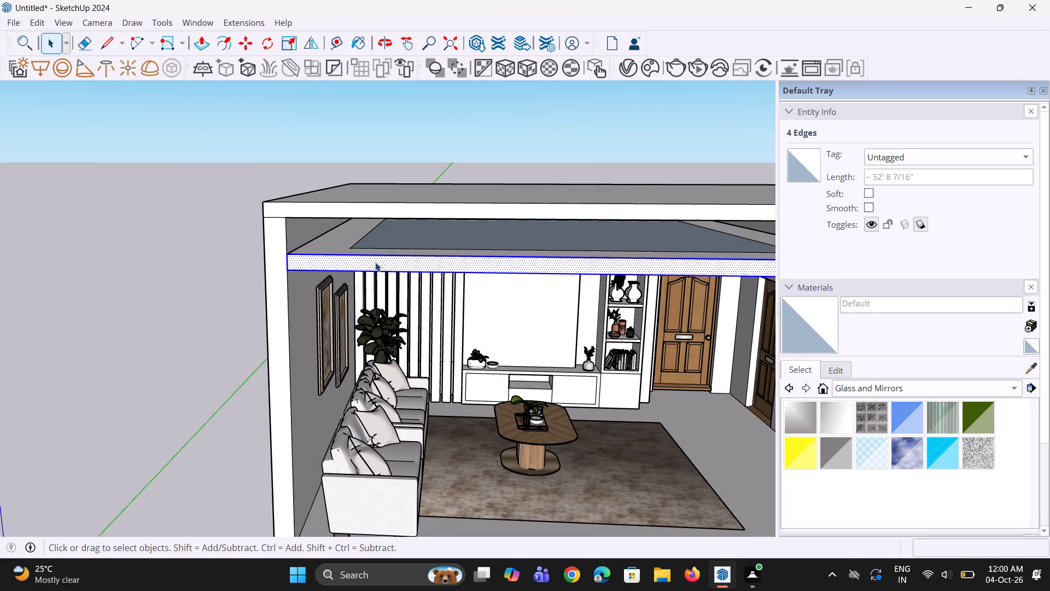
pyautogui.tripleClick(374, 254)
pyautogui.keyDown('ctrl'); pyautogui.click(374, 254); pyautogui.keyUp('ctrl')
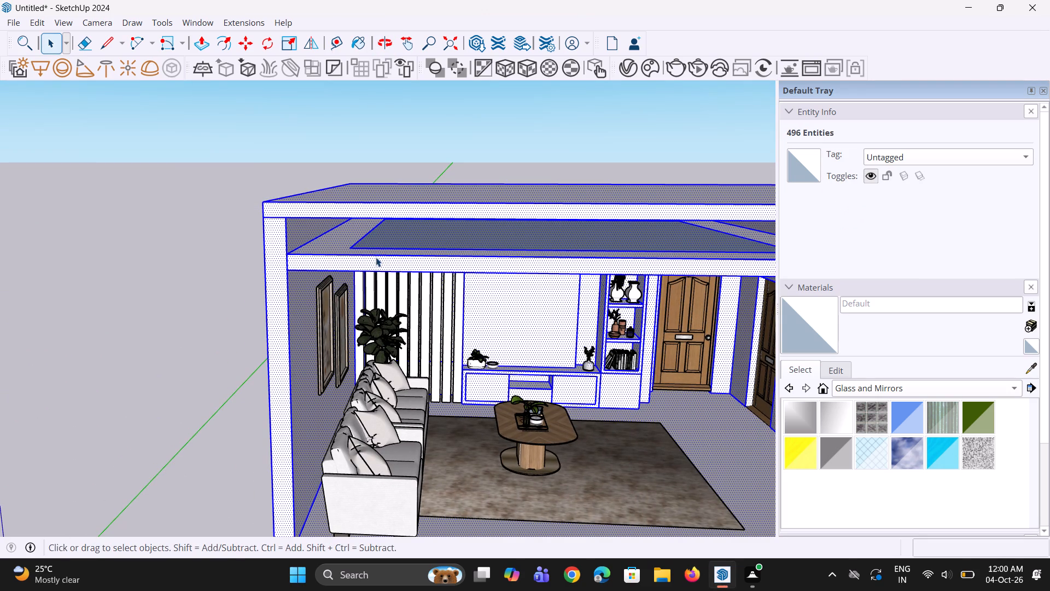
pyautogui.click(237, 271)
# Select all faces and edges of the living room's recessed false ceiling and move it up about 3 1/4".
pyautogui.doubleClick(365, 258)
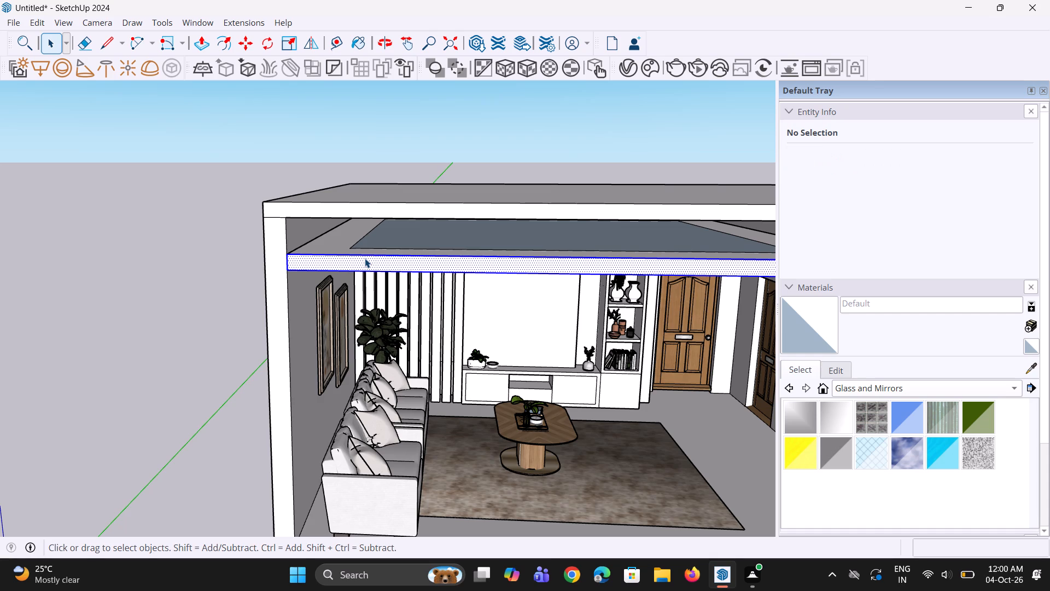
pyautogui.keyDown('ctrl'); pyautogui.click(367, 248); pyautogui.keyUp('ctrl')
pyautogui.keyDown('ctrl'); pyautogui.click(367, 248); pyautogui.keyUp('ctrl')
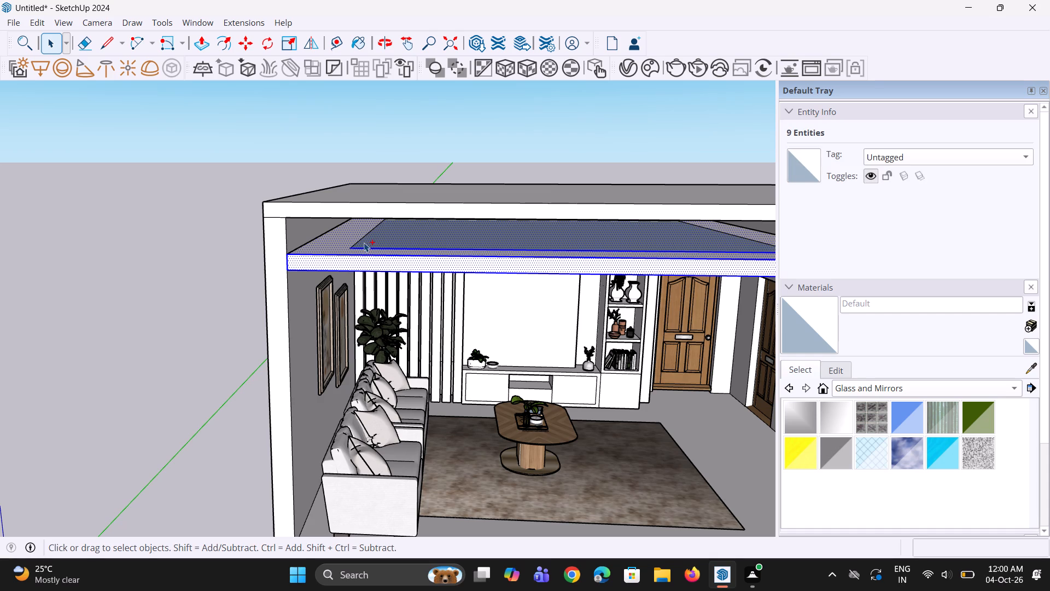
pyautogui.keyDown('ctrl'); pyautogui.doubleClick(363, 240); pyautogui.keyUp('ctrl')
pyautogui.keyDown('ctrl'); pyautogui.scroll(-4, 378, 265); pyautogui.keyUp('ctrl')
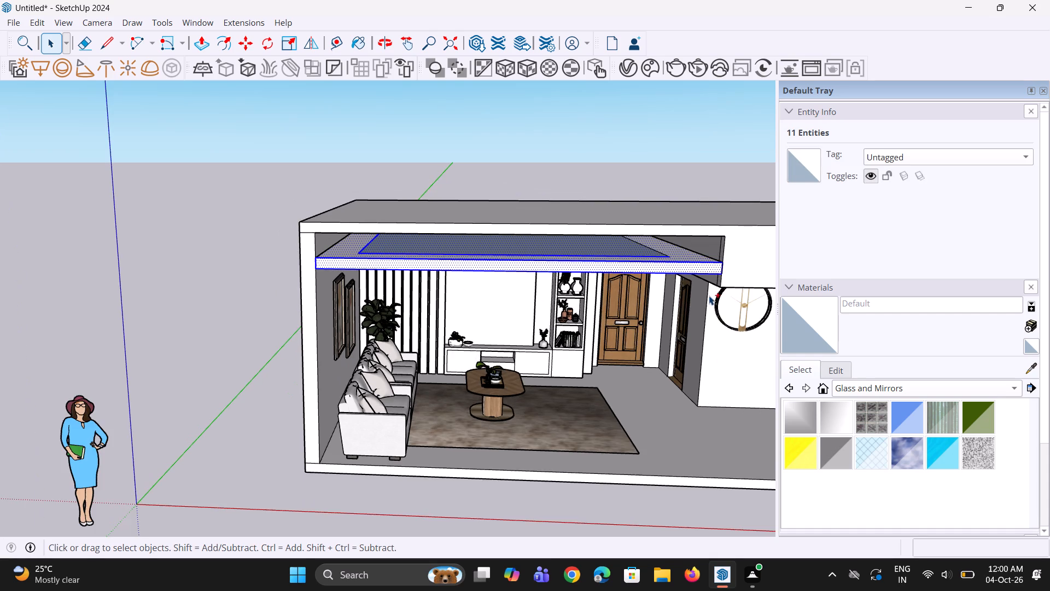
pyautogui.keyDown('ctrl'); pyautogui.scroll(2, 708, 293); pyautogui.keyUp('ctrl')
pyautogui.keyDown('ctrl'); pyautogui.doubleClick(657, 247); pyautogui.keyUp('ctrl')
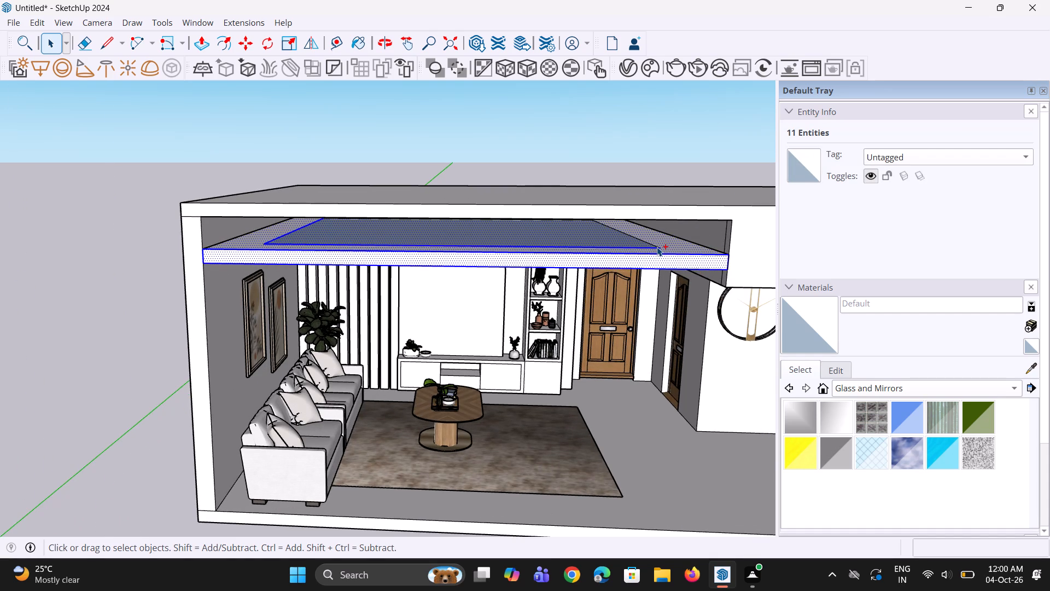
pyautogui.keyDown('ctrl'); pyautogui.doubleClick(657, 246); pyautogui.keyUp('ctrl')
pyautogui.scroll(-3, 652, 285)
pyautogui.moveTo(654, 282); pyautogui.dragTo(663, 206, button='middle')
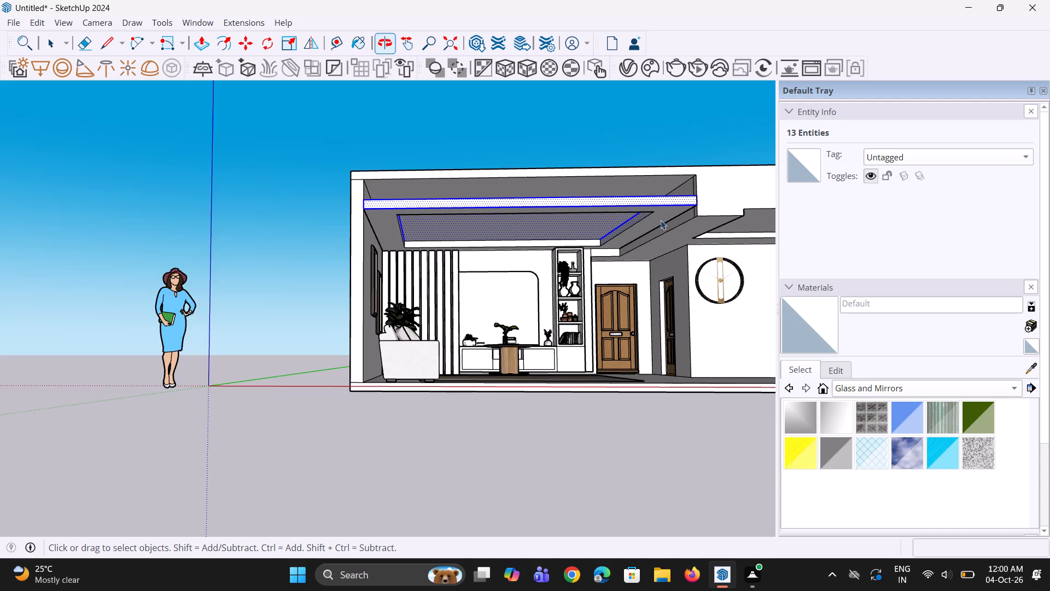
pyautogui.scroll(2, 657, 237)
pyautogui.moveTo(638, 242); pyautogui.dragTo(626, 215, button='middle')
pyautogui.keyDown('ctrl'); pyautogui.doubleClick(621, 212); pyautogui.keyUp('ctrl')
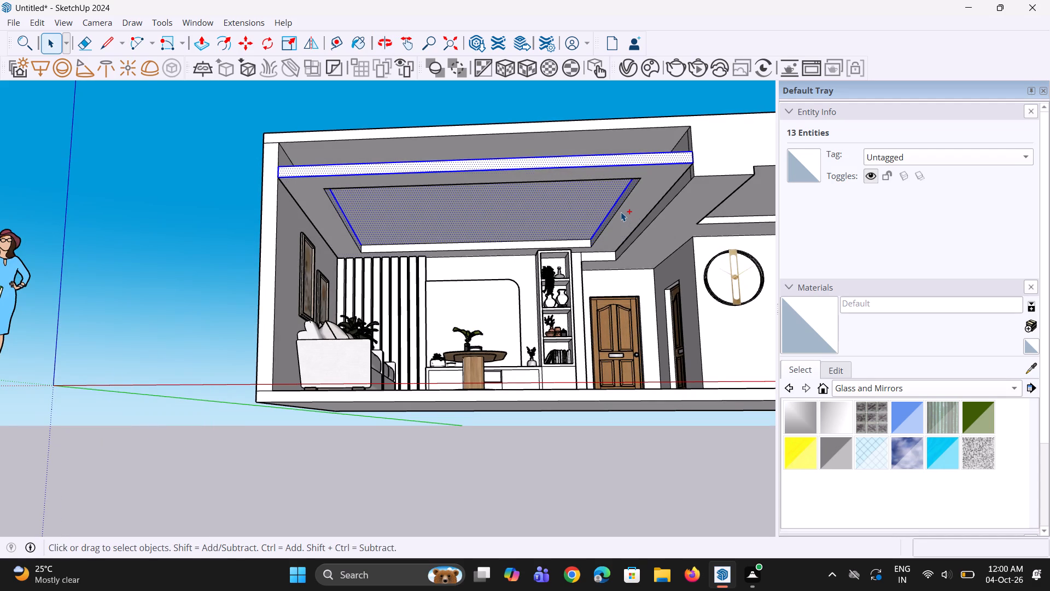
pyautogui.scroll(-4, 421, 231)
pyautogui.moveTo(421, 233); pyautogui.dragTo(423, 273, button='middle')
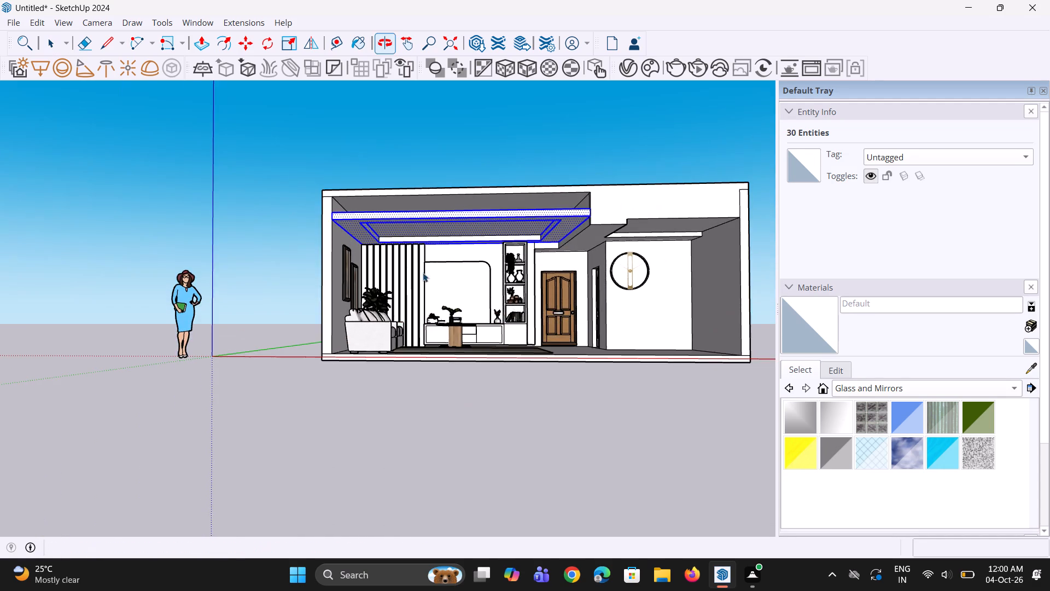
pyautogui.scroll(2, 332, 185)
pyautogui.moveTo(306, 227); pyautogui.dragTo(314, 250, button='middle')
pyautogui.press('m')
pyautogui.moveTo(334, 255); pyautogui.dragTo(337, 263, button='middle')
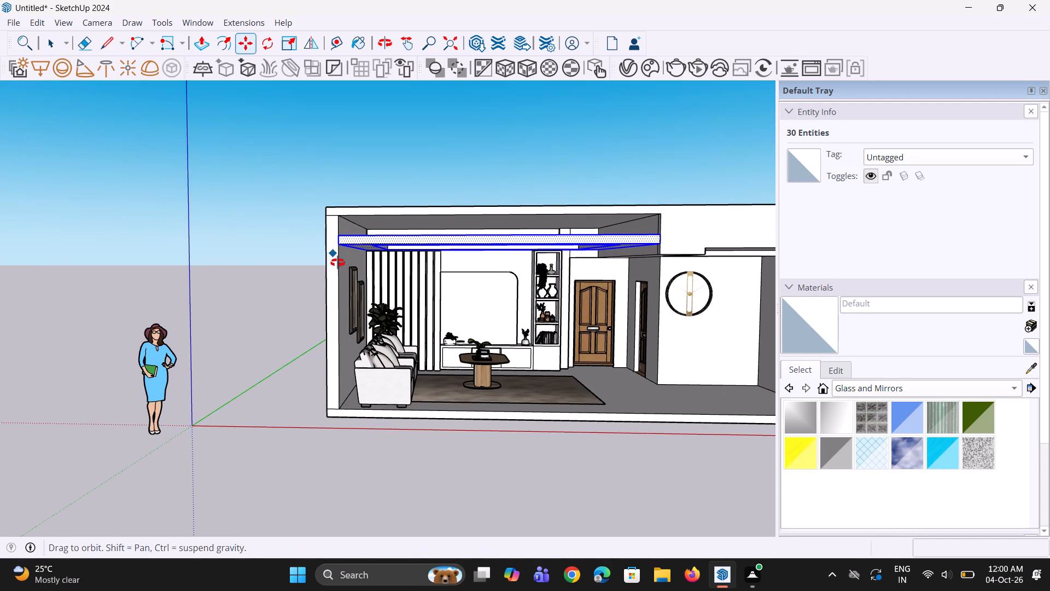
pyautogui.moveTo(337, 263); pyautogui.dragTo(339, 277, button='middle')
pyautogui.scroll(5, 345, 250)
pyautogui.click(339, 254)
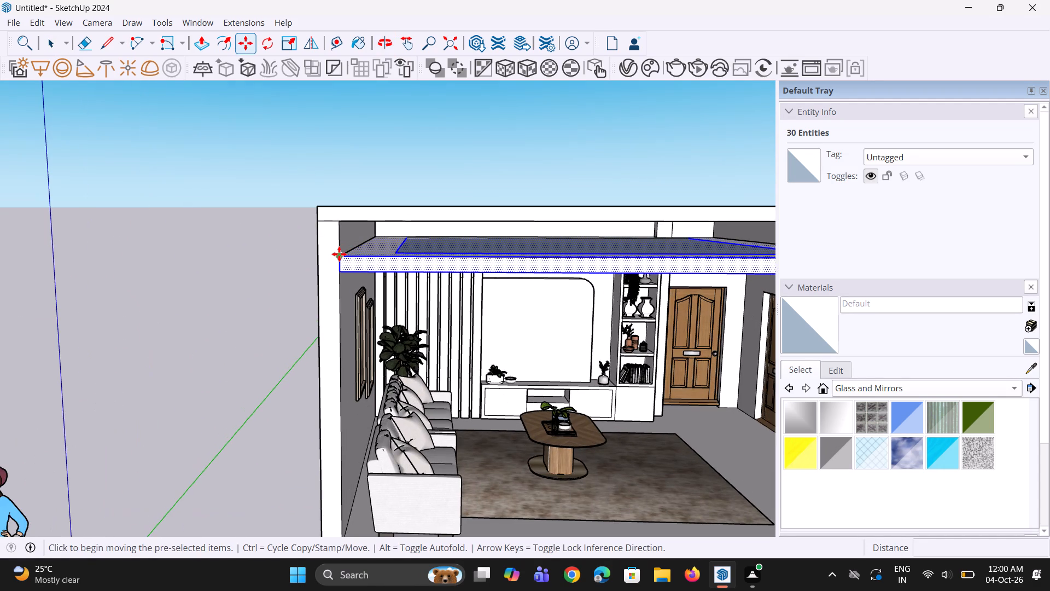
pyautogui.click(339, 249)
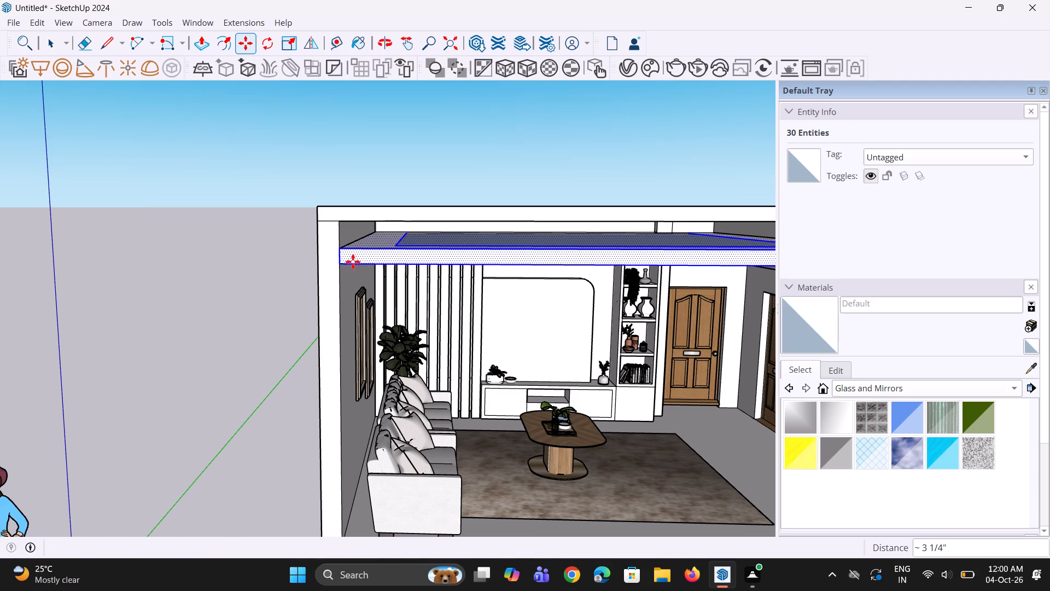
# Erase the leftover vertical edge on the side of the dropped ceiling by the entrance, near the wall clock.
pyautogui.scroll(-4, 390, 296)
pyautogui.moveTo(485, 325); pyautogui.dragTo(487, 284, button='middle')
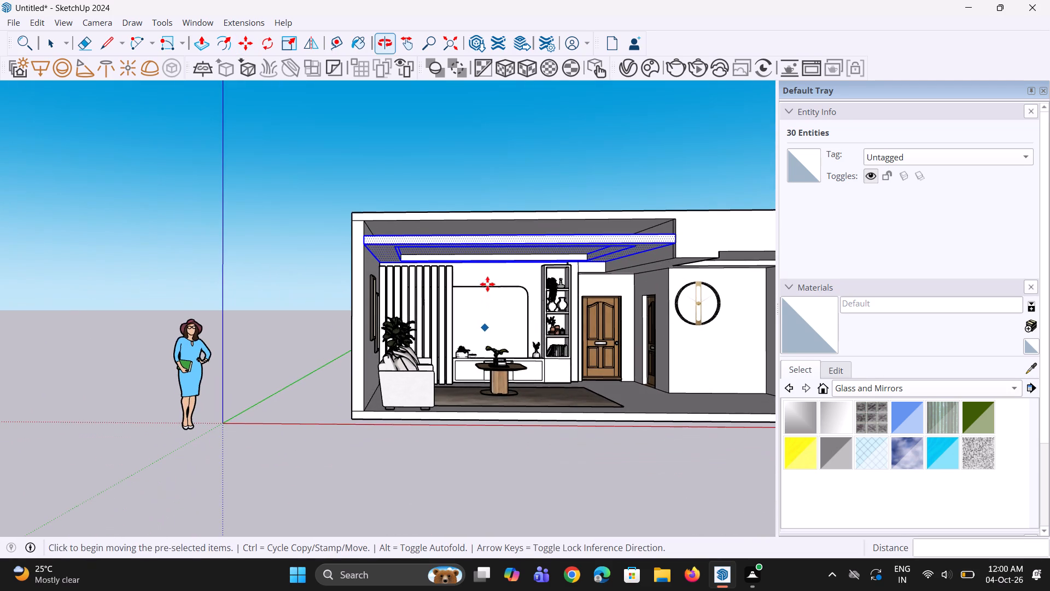
pyautogui.scroll(2, 776, 310)
pyautogui.moveTo(757, 298); pyautogui.dragTo(750, 310, button='middle')
pyautogui.scroll(3, 678, 282)
pyautogui.moveTo(658, 281); pyautogui.dragTo(677, 302, button='middle')
pyautogui.scroll(4, 667, 274)
pyautogui.press('e')
pyautogui.scroll(2, 668, 286)
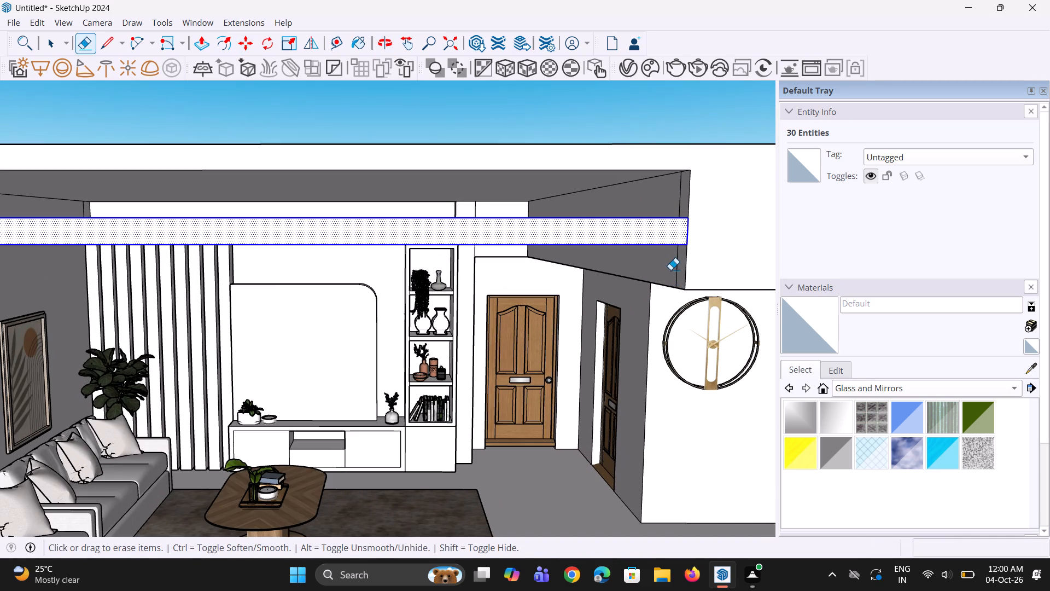
pyautogui.click(676, 270)
# Push/Pull the underside of the entrance passage ceiling upward by 1 11/16".
pyautogui.scroll(-4, 676, 274)
pyautogui.moveTo(704, 316); pyautogui.dragTo(692, 290, button='middle')
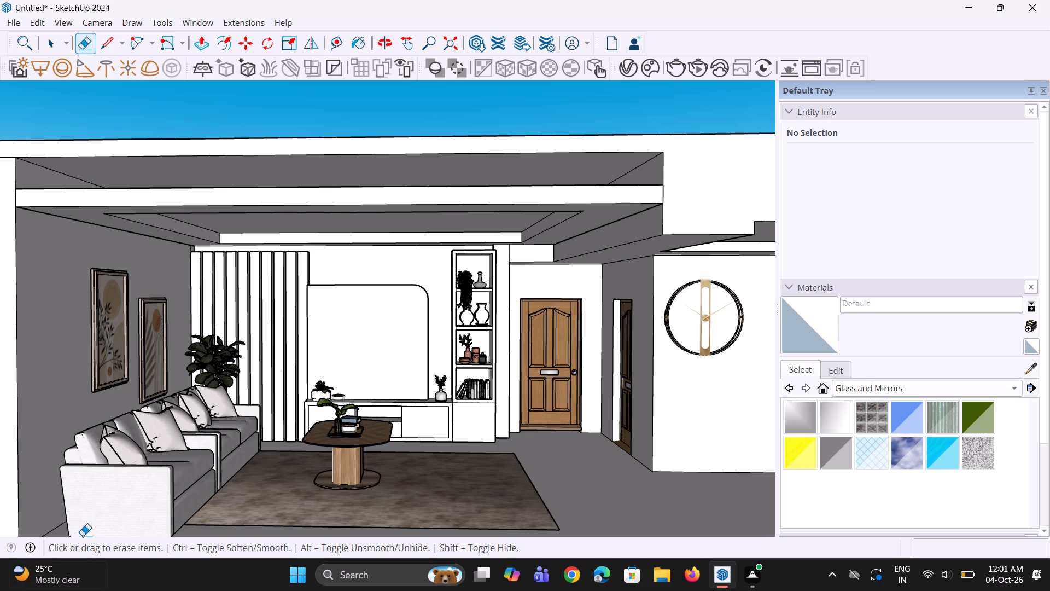
pyautogui.scroll(-2, 127, 522)
pyautogui.moveTo(542, 337); pyautogui.dragTo(505, 289, button='middle')
pyautogui.moveTo(501, 299); pyautogui.dragTo(577, 407, button='middle')
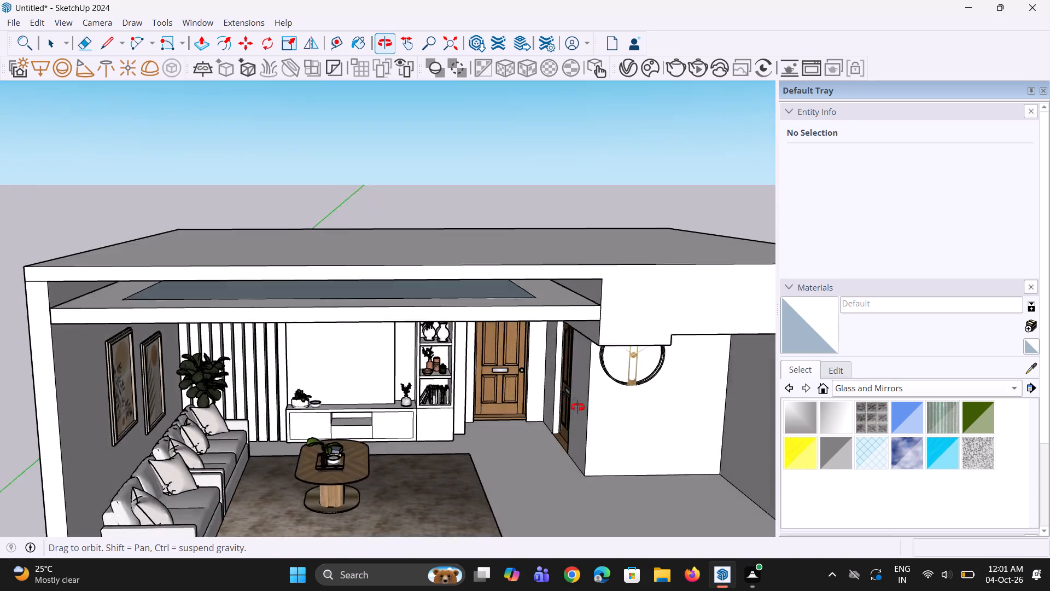
pyautogui.moveTo(577, 407); pyautogui.dragTo(580, 407, button='middle')
pyautogui.moveTo(593, 377); pyautogui.dragTo(573, 335, button='middle')
pyautogui.scroll(1, 588, 330)
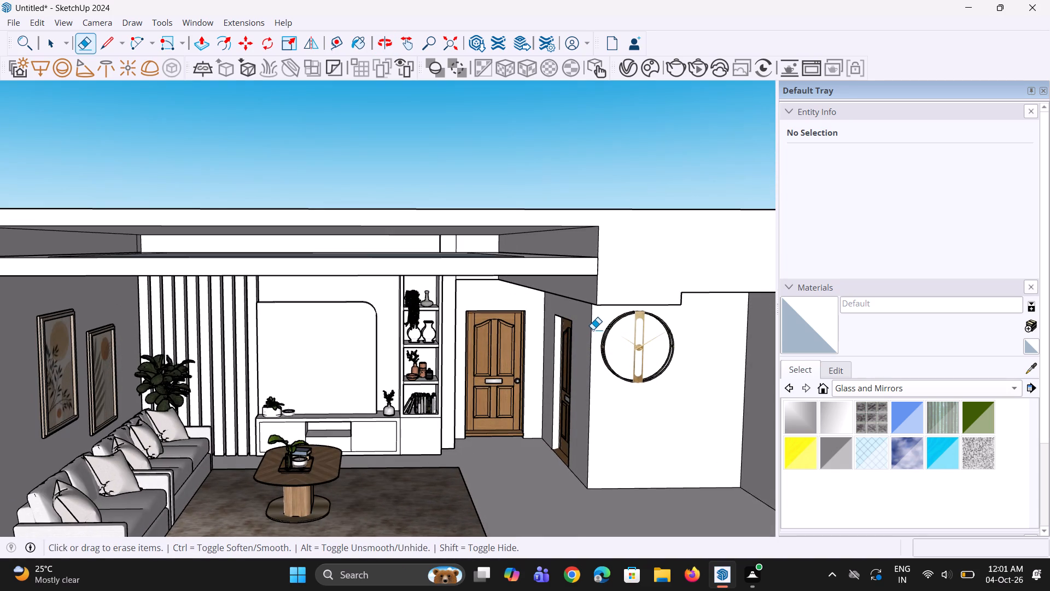
pyautogui.press('space')
pyautogui.moveTo(597, 332); pyautogui.dragTo(568, 282, button='middle')
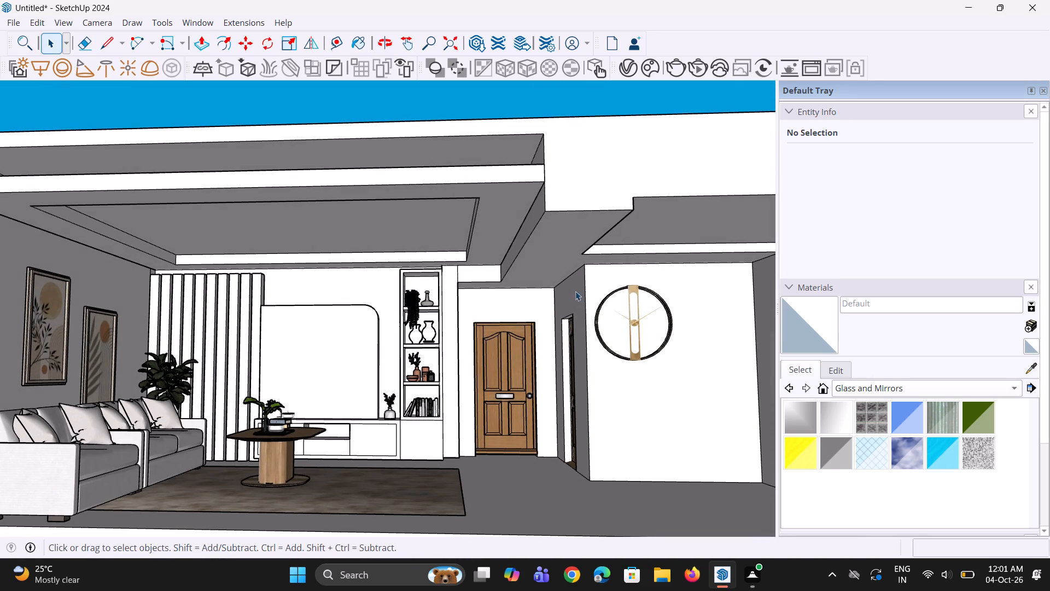
pyautogui.press('p')
pyautogui.click(564, 254)
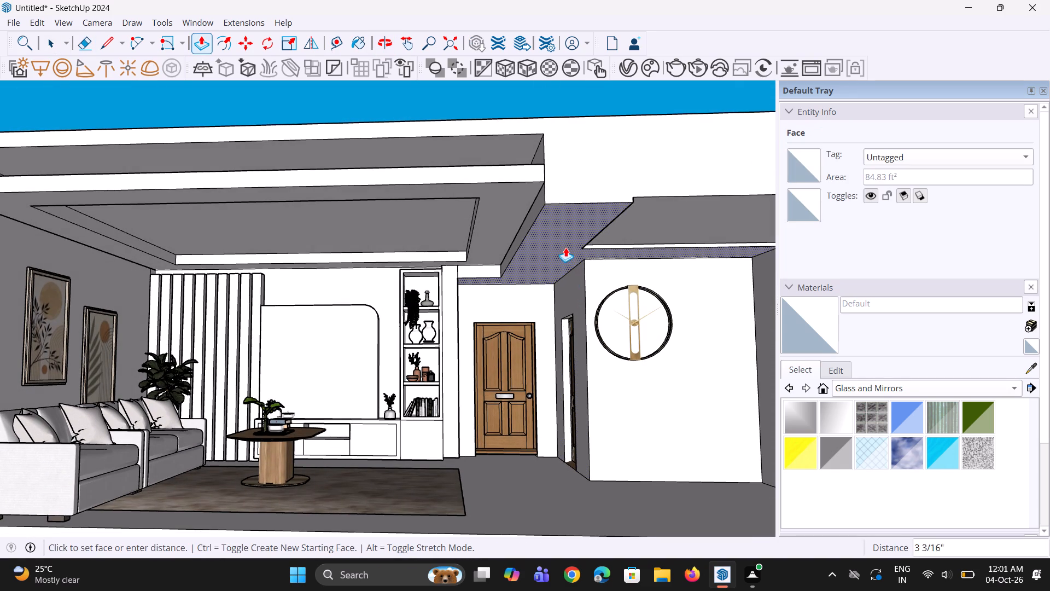
pyautogui.click(562, 251)
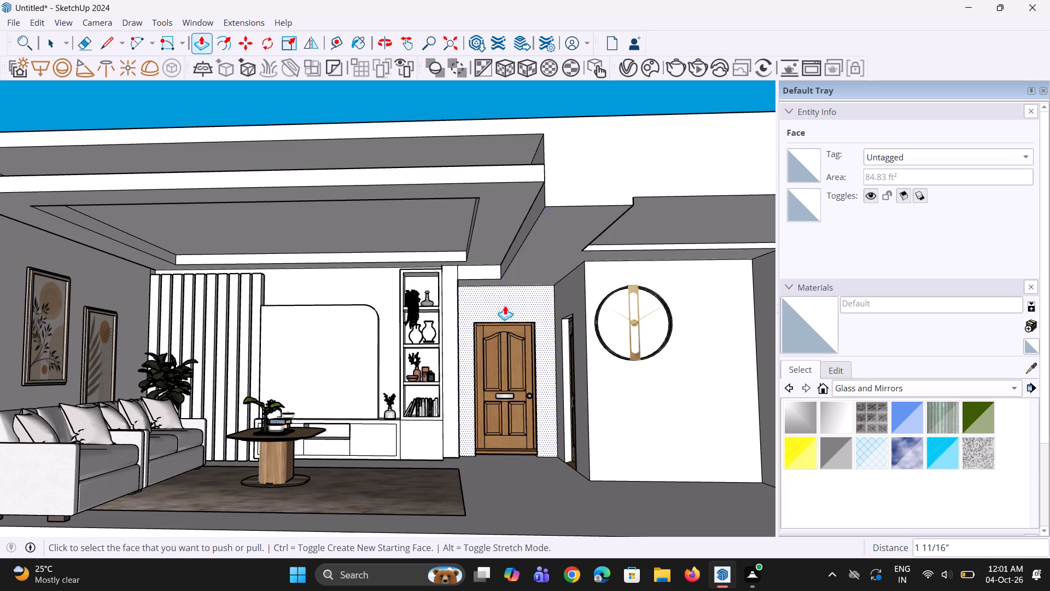
# Examine the entrance ceiling and the whole room from the front at several angles.
pyautogui.scroll(-3, 505, 305)
pyautogui.moveTo(506, 307); pyautogui.dragTo(500, 340, button='middle')
pyautogui.scroll(-3, 498, 325)
pyautogui.moveTo(498, 323); pyautogui.dragTo(486, 300, button='middle')
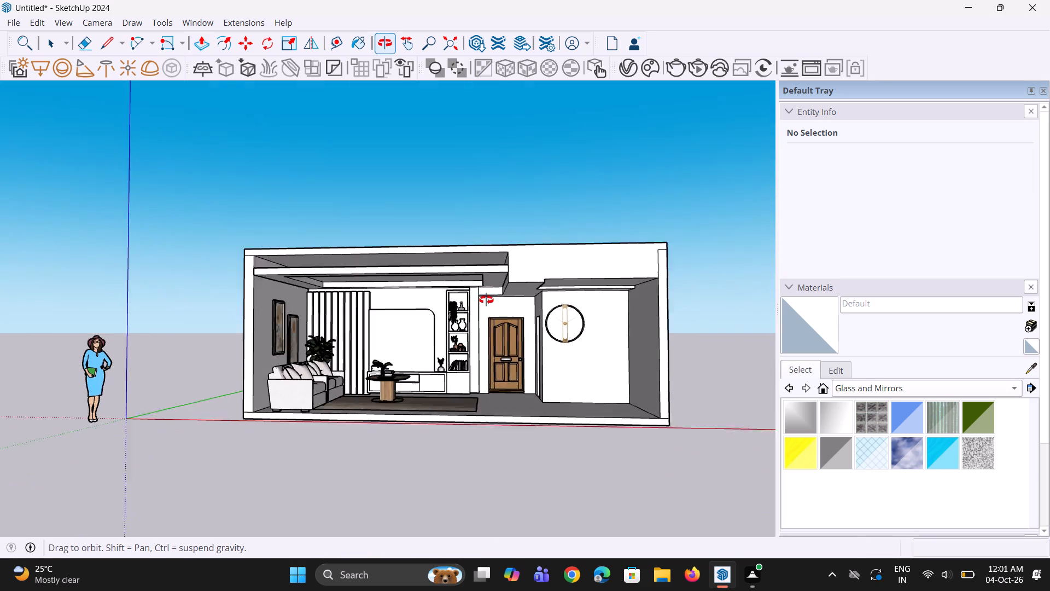
pyautogui.moveTo(486, 300); pyautogui.dragTo(481, 296, button='middle')
pyautogui.scroll(2, 501, 286)
pyautogui.moveTo(502, 303); pyautogui.dragTo(512, 318, button='middle')
pyautogui.scroll(-1, 490, 304)
pyautogui.moveTo(486, 309); pyautogui.dragTo(468, 313, button='middle')
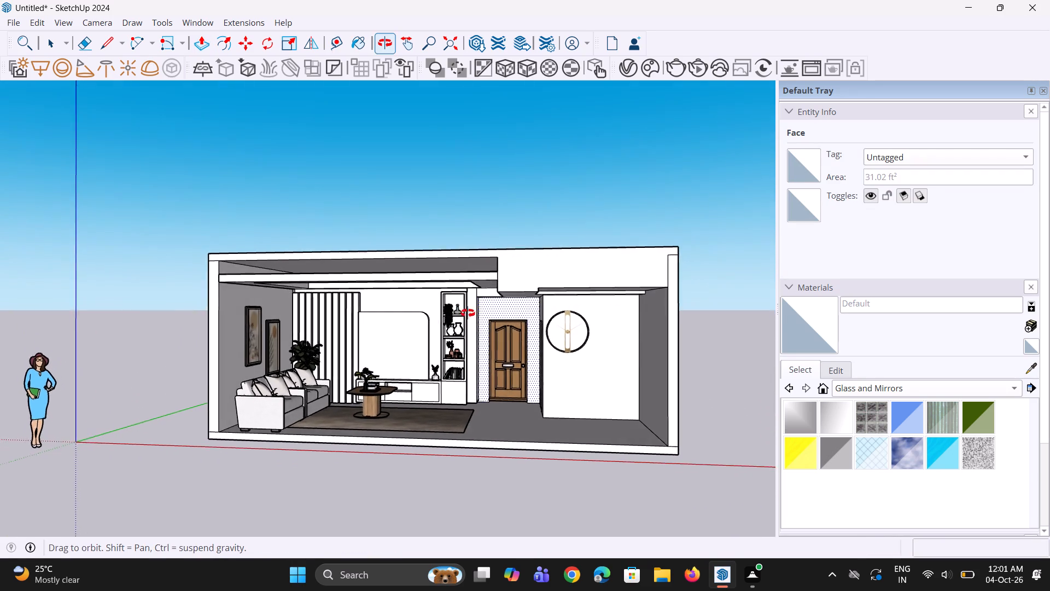
pyautogui.moveTo(468, 313); pyautogui.dragTo(460, 310, button='middle')
pyautogui.press('space')
pyautogui.press('space')
pyautogui.click(567, 211)
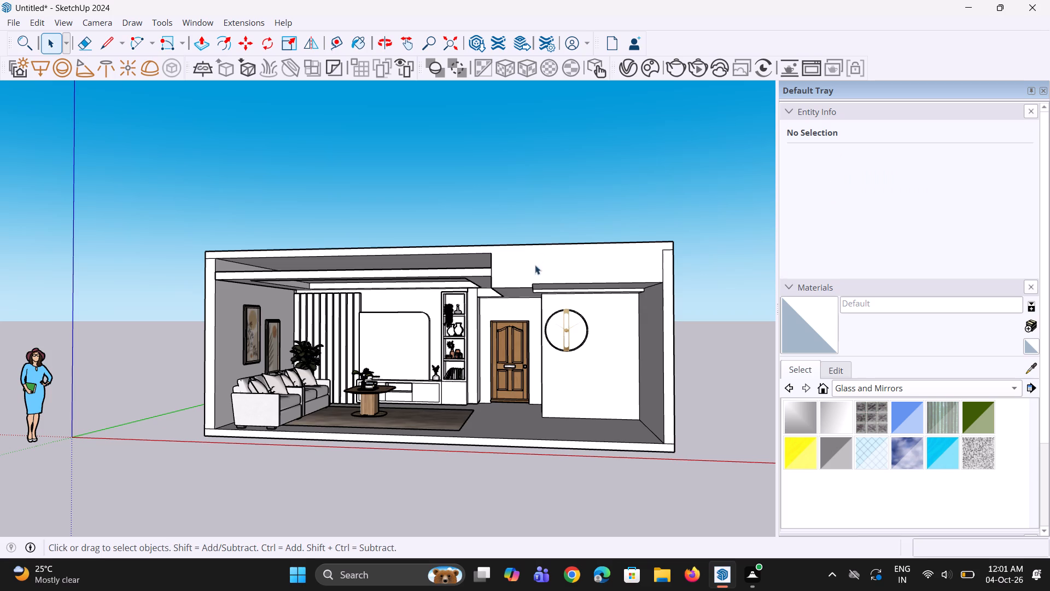
# Erase the leftover vertical and short horizontal edges where the front face meets the top of the clock-side end wall.
pyautogui.scroll(-2, 552, 315)
pyautogui.moveTo(573, 315); pyautogui.dragTo(573, 349, button='middle')
pyautogui.scroll(5, 612, 321)
pyautogui.press('e')
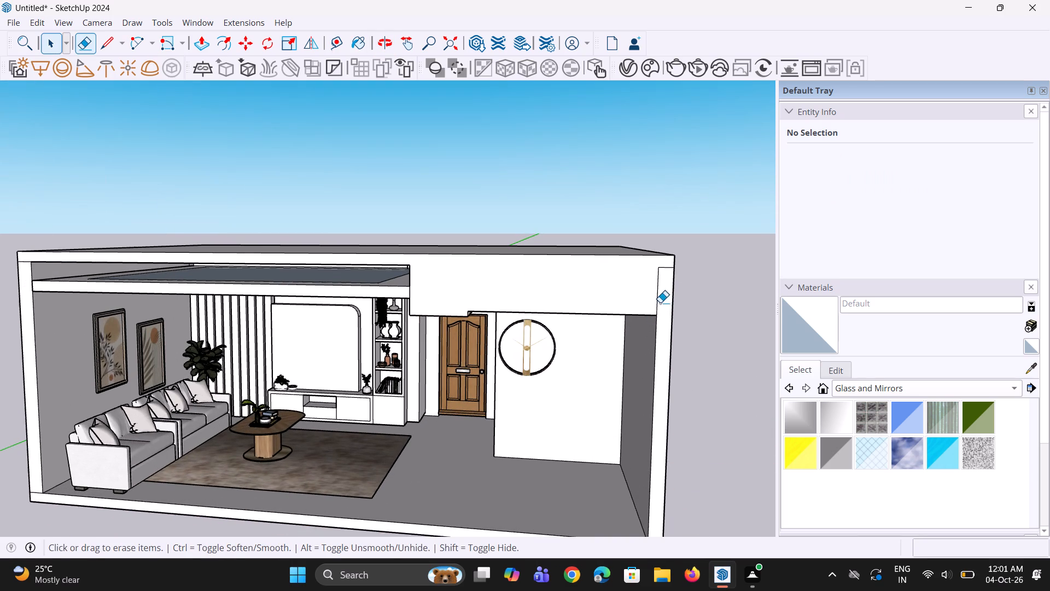
pyautogui.click(656, 294)
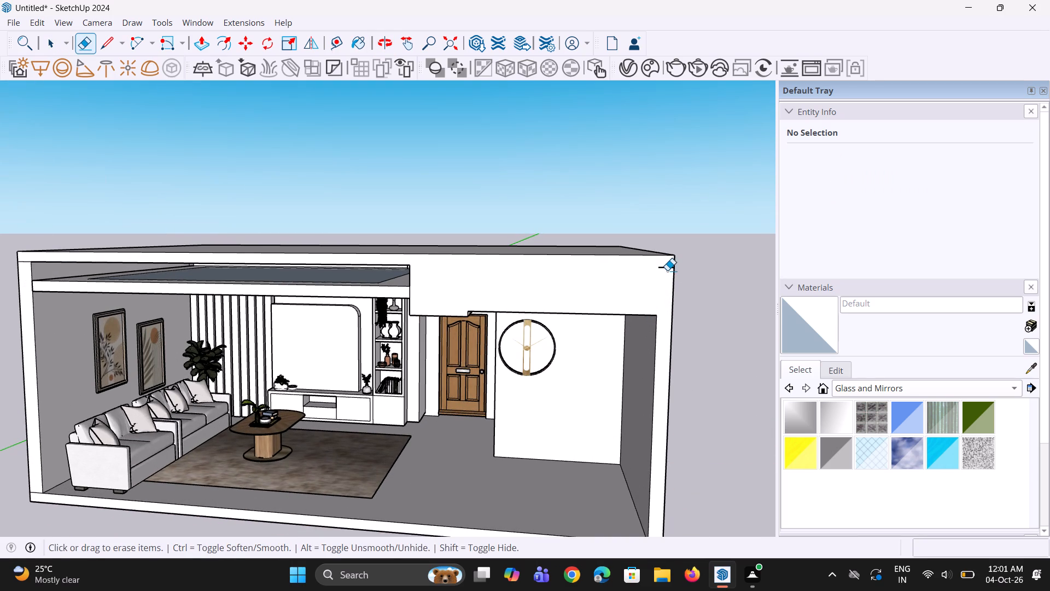
pyautogui.click(668, 270)
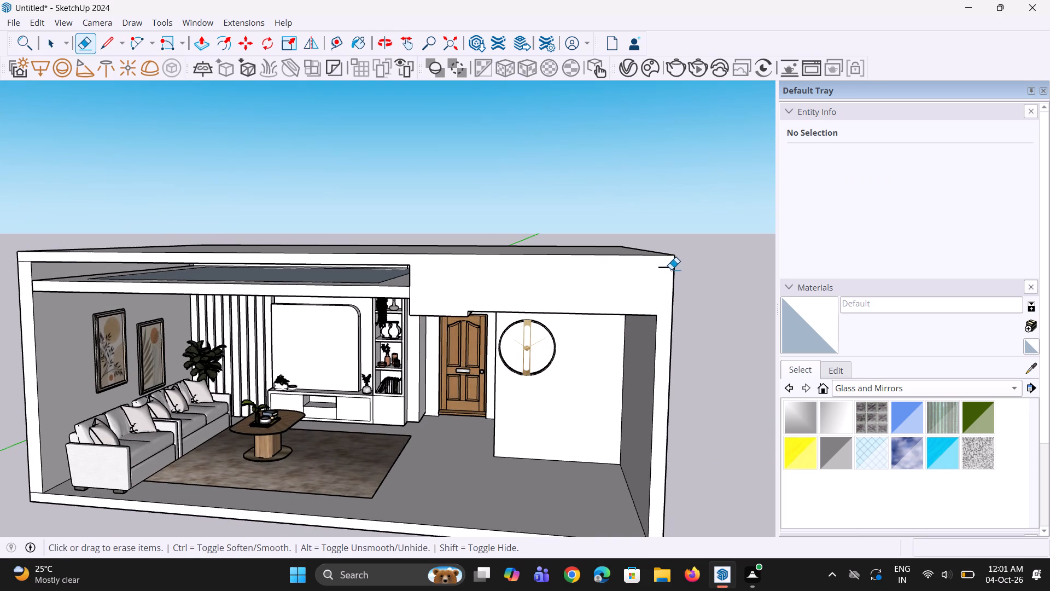
pyautogui.click(671, 269)
# Examine the room from the front and the recessed false ceiling from below.
pyautogui.scroll(-10, 565, 349)
pyautogui.moveTo(488, 355); pyautogui.dragTo(496, 325, button='middle')
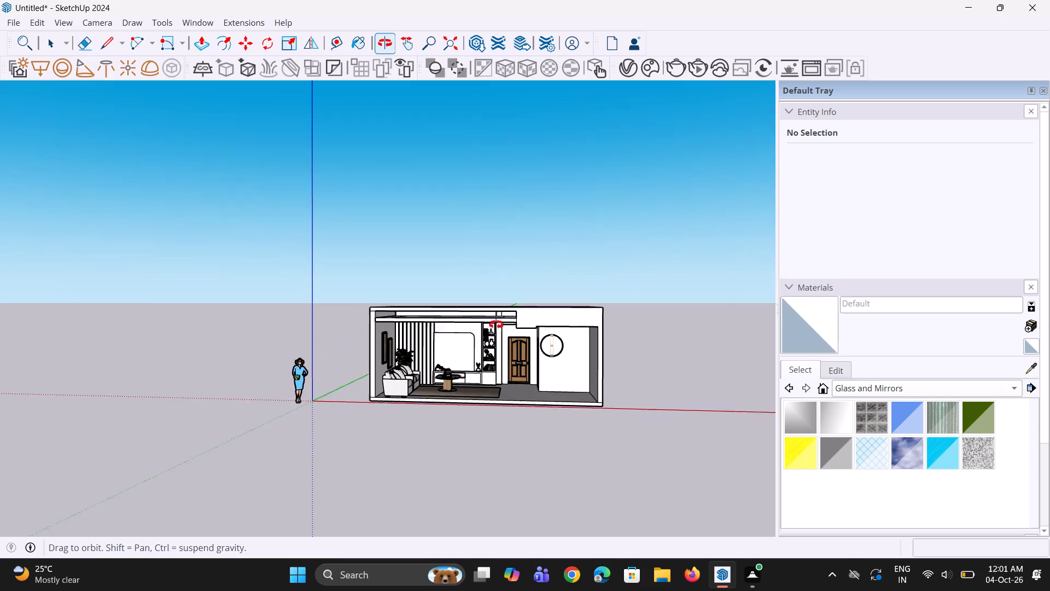
pyautogui.moveTo(496, 325); pyautogui.dragTo(497, 317, button='middle')
pyautogui.press('space')
pyautogui.press('space')
pyautogui.scroll(5, 436, 357)
pyautogui.moveTo(475, 401); pyautogui.dragTo(464, 418, button='middle')
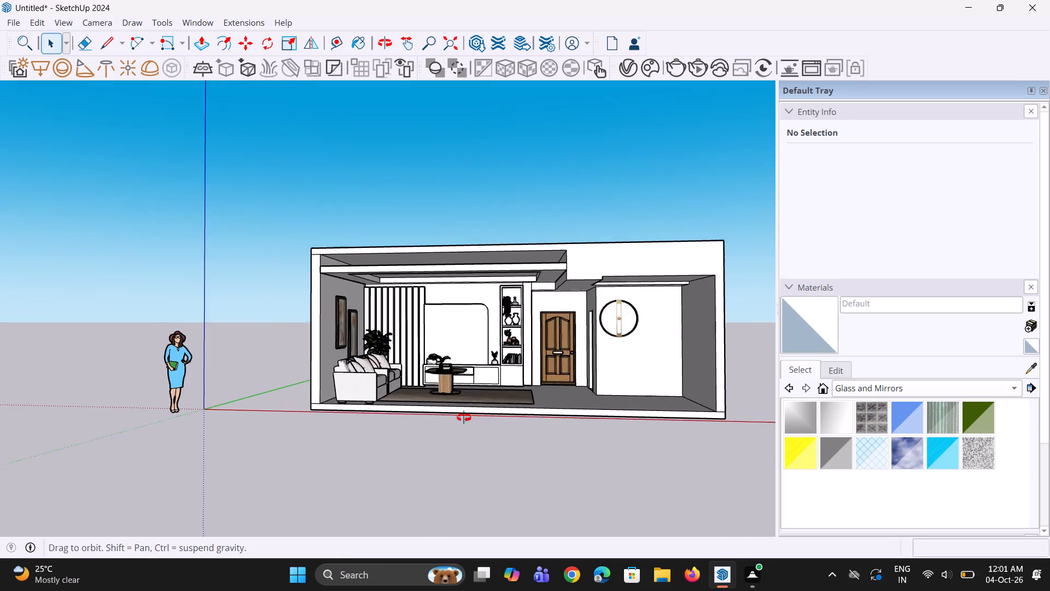
pyautogui.moveTo(464, 418); pyautogui.dragTo(462, 430, button='middle')
pyautogui.scroll(5, 453, 396)
pyautogui.moveTo(453, 403); pyautogui.dragTo(454, 413, button='middle')
pyautogui.scroll(-4, 454, 408)
pyautogui.scroll(4, 485, 265)
pyautogui.moveTo(489, 256); pyautogui.dragTo(467, 221, button='middle')
pyautogui.scroll(1, 489, 256)
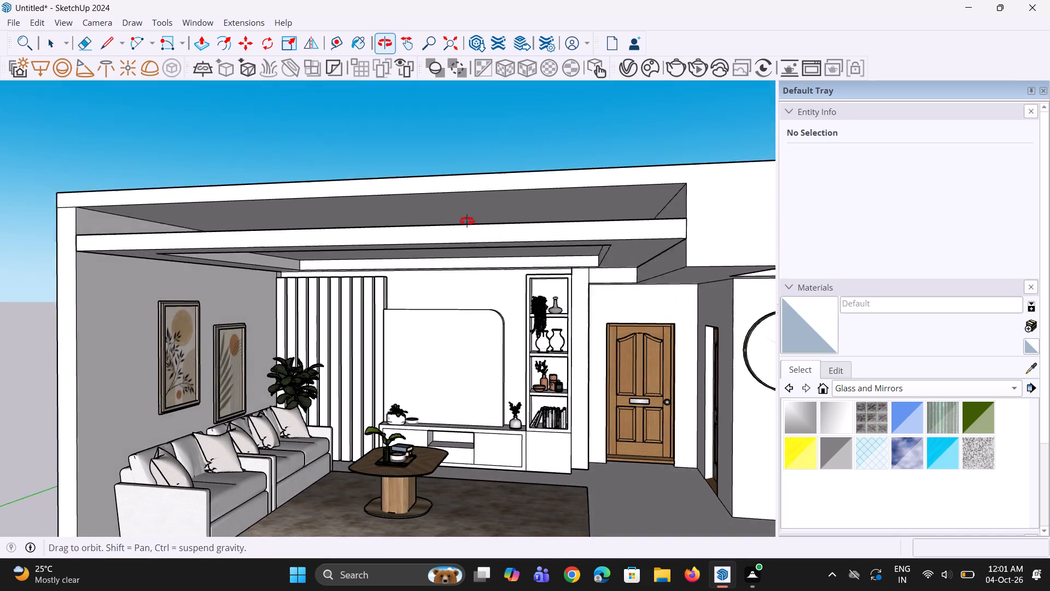
pyautogui.moveTo(467, 221); pyautogui.dragTo(466, 220, button='middle')
pyautogui.scroll(-3, 467, 220)
pyautogui.scroll(2, 465, 282)
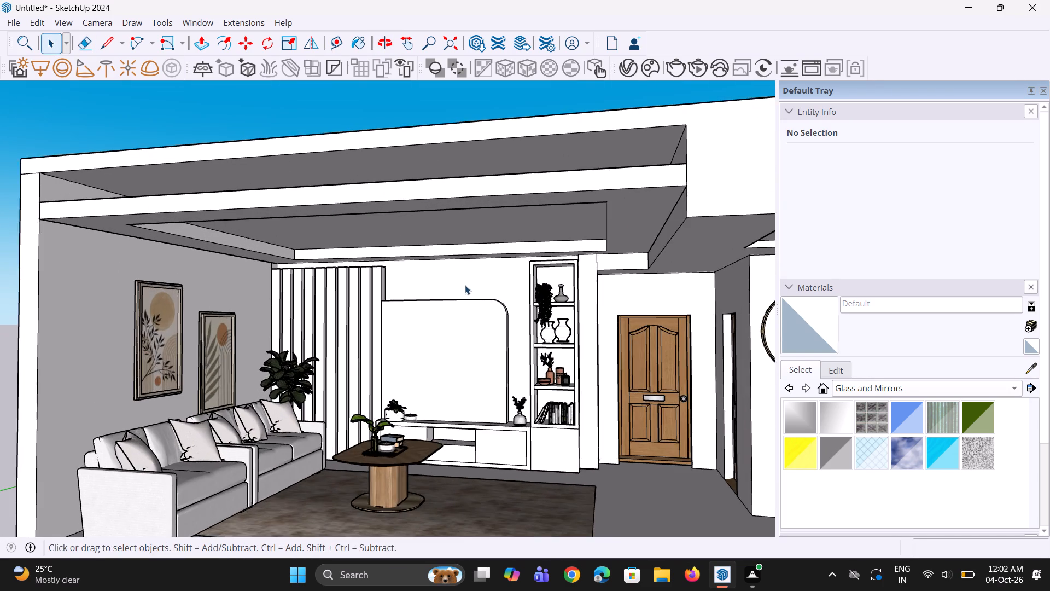
pyautogui.moveTo(477, 291); pyautogui.dragTo(536, 306, button='middle')
pyautogui.scroll(-4, 501, 292)
pyautogui.moveTo(508, 350); pyautogui.dragTo(526, 358, button='middle')
pyautogui.scroll(6, 643, 372)
# Inspect the door2 component in the passage side wall up close, then review the whole room from the front.
pyautogui.click(628, 428)
pyautogui.scroll(4, 630, 442)
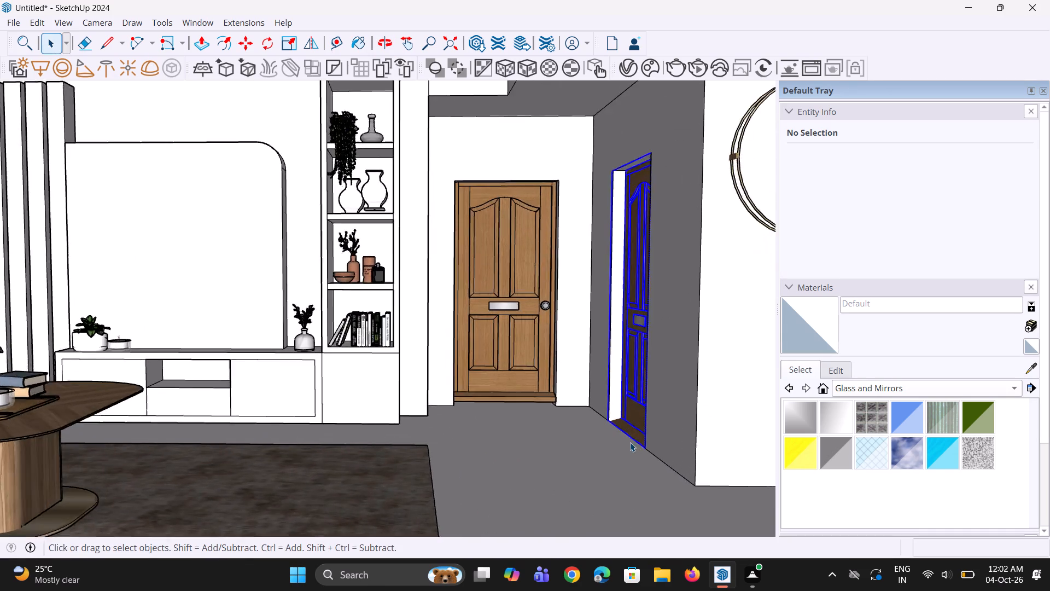
pyautogui.scroll(5, 630, 442)
pyautogui.scroll(-7, 636, 429)
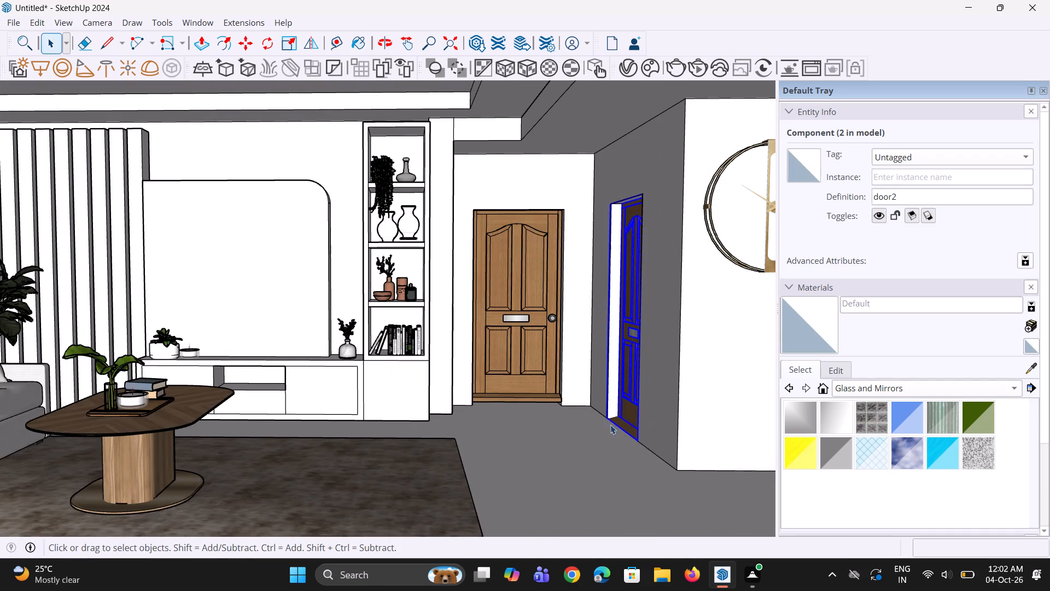
pyautogui.moveTo(611, 424); pyautogui.dragTo(618, 420, button='middle')
pyautogui.press('space')
pyautogui.press('space')
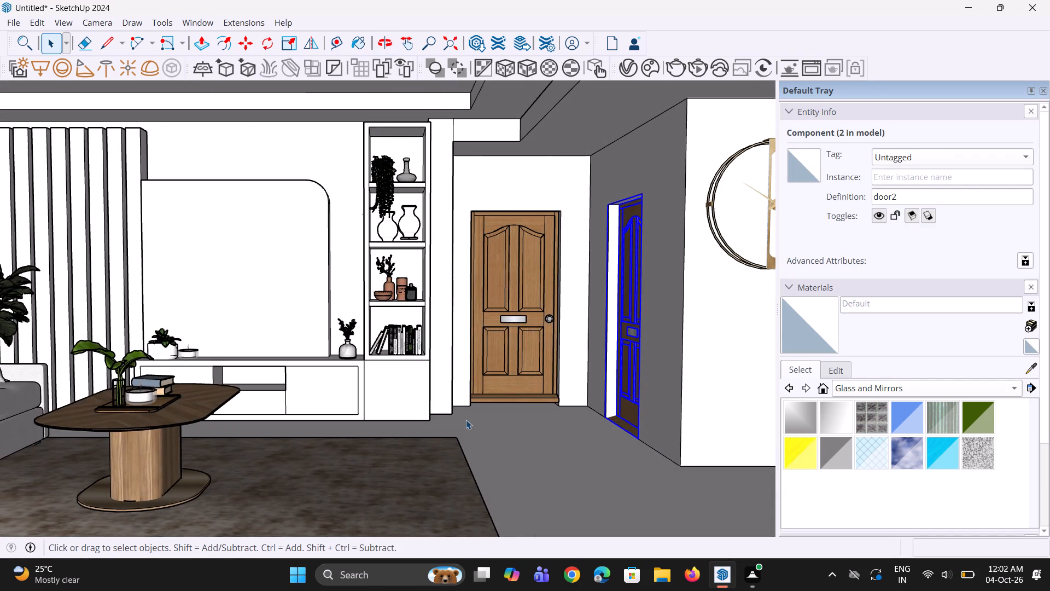
pyautogui.scroll(-10, 452, 418)
pyautogui.click(424, 189)
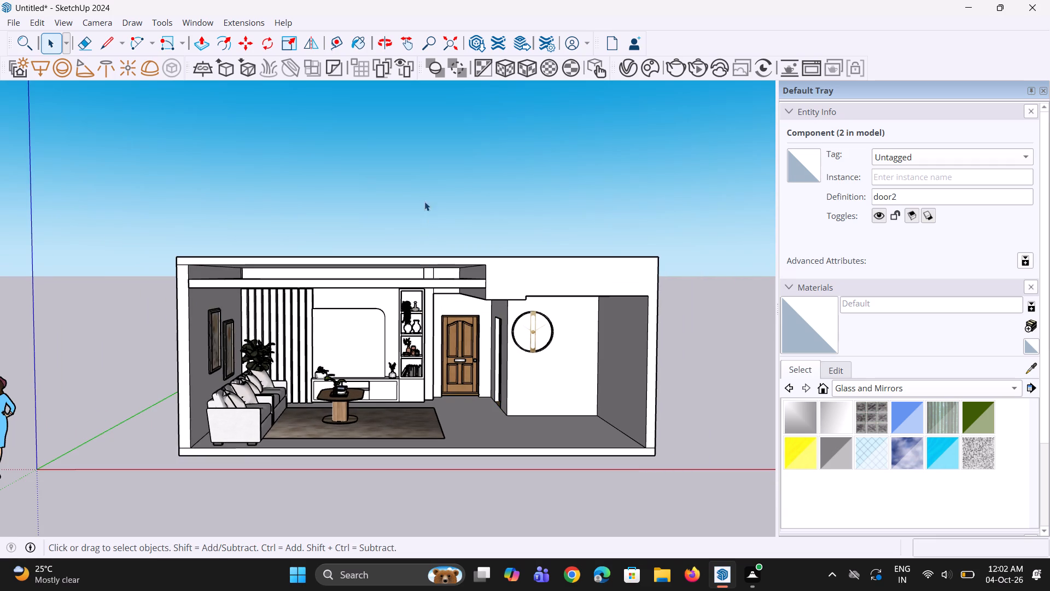
pyautogui.moveTo(430, 359); pyautogui.dragTo(409, 361, button='middle')
pyautogui.scroll(6, 392, 372)
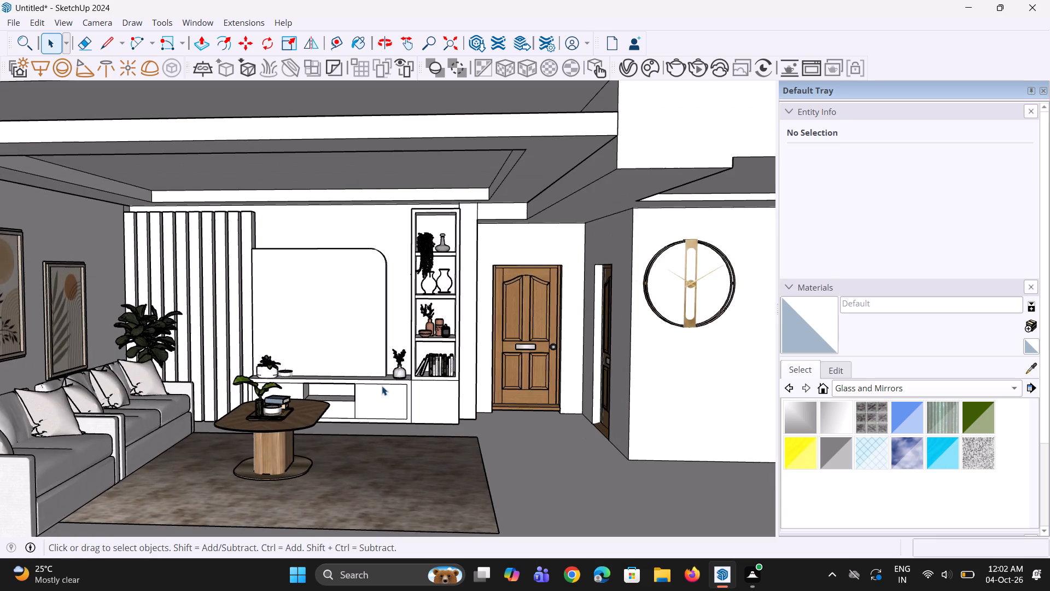
pyautogui.scroll(-3, 392, 379)
pyautogui.moveTo(392, 379); pyautogui.dragTo(371, 366, button='middle')
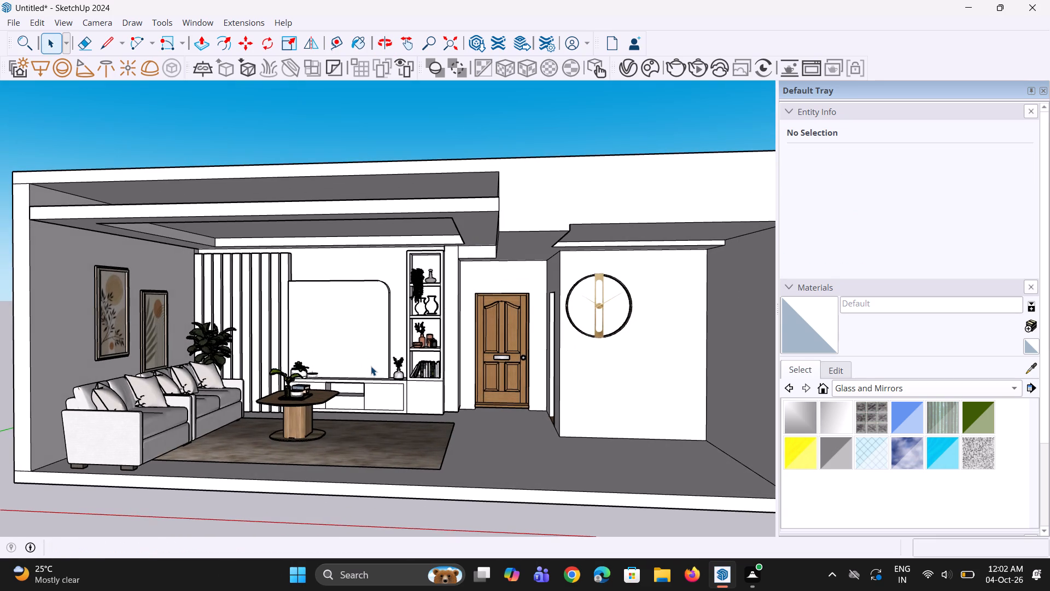
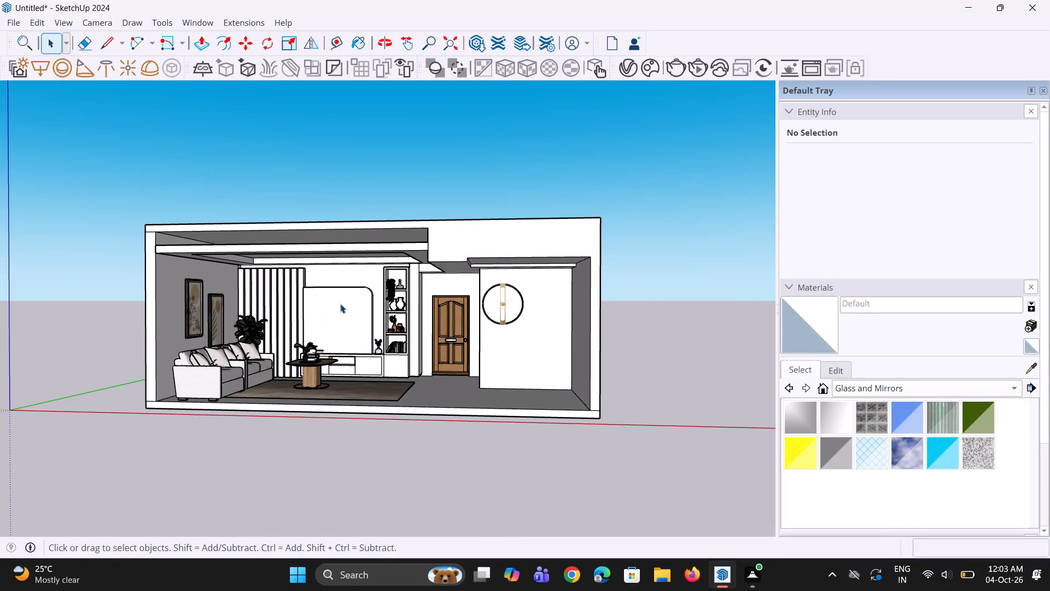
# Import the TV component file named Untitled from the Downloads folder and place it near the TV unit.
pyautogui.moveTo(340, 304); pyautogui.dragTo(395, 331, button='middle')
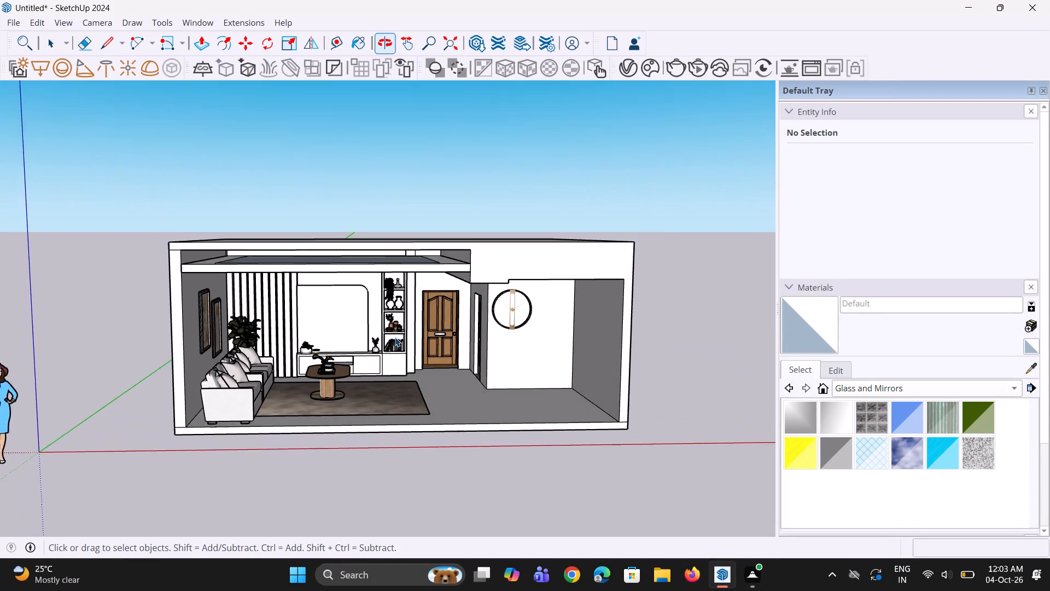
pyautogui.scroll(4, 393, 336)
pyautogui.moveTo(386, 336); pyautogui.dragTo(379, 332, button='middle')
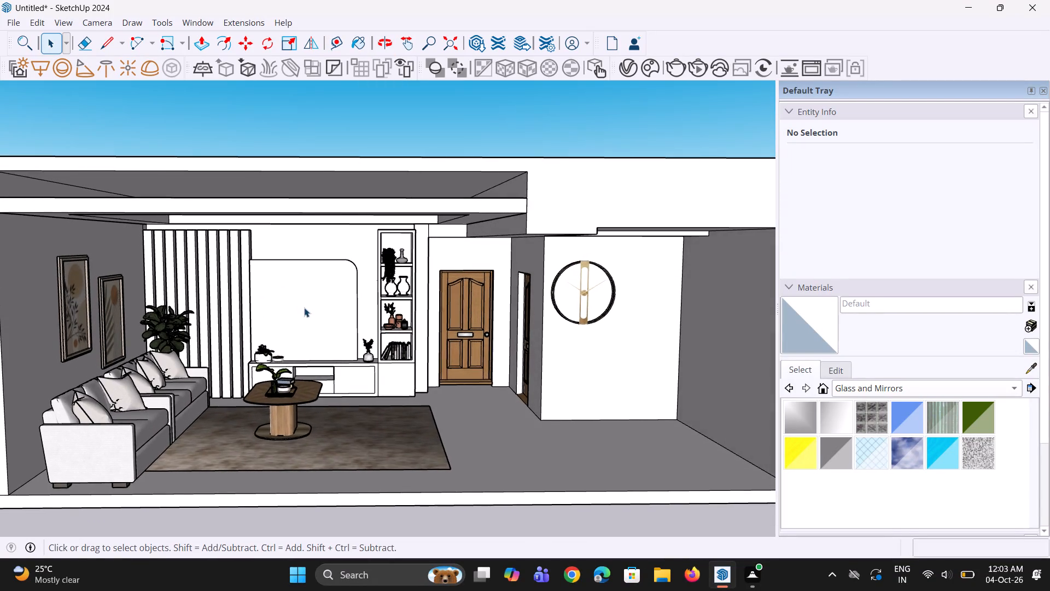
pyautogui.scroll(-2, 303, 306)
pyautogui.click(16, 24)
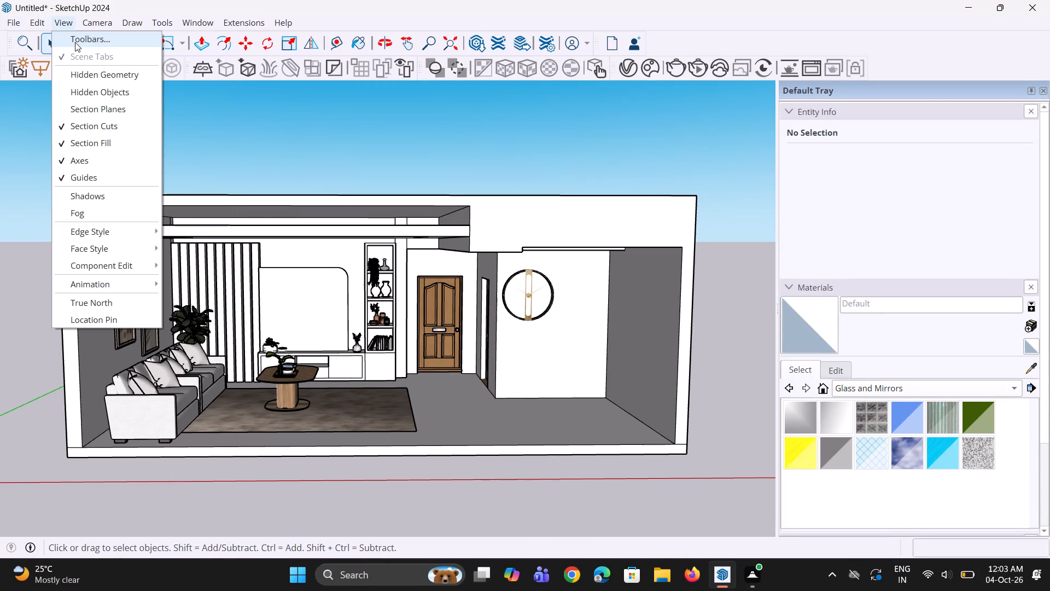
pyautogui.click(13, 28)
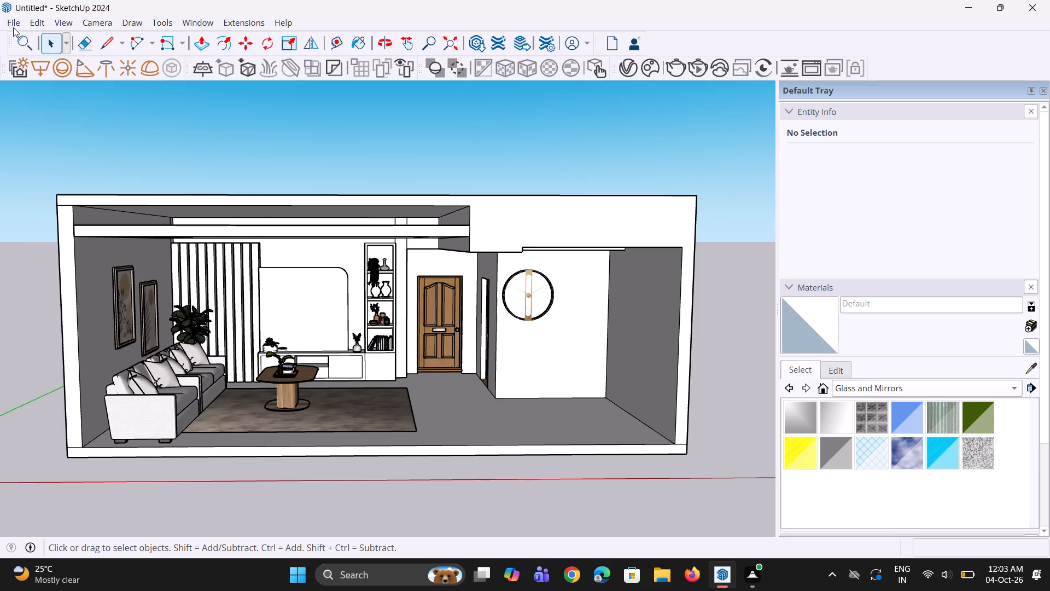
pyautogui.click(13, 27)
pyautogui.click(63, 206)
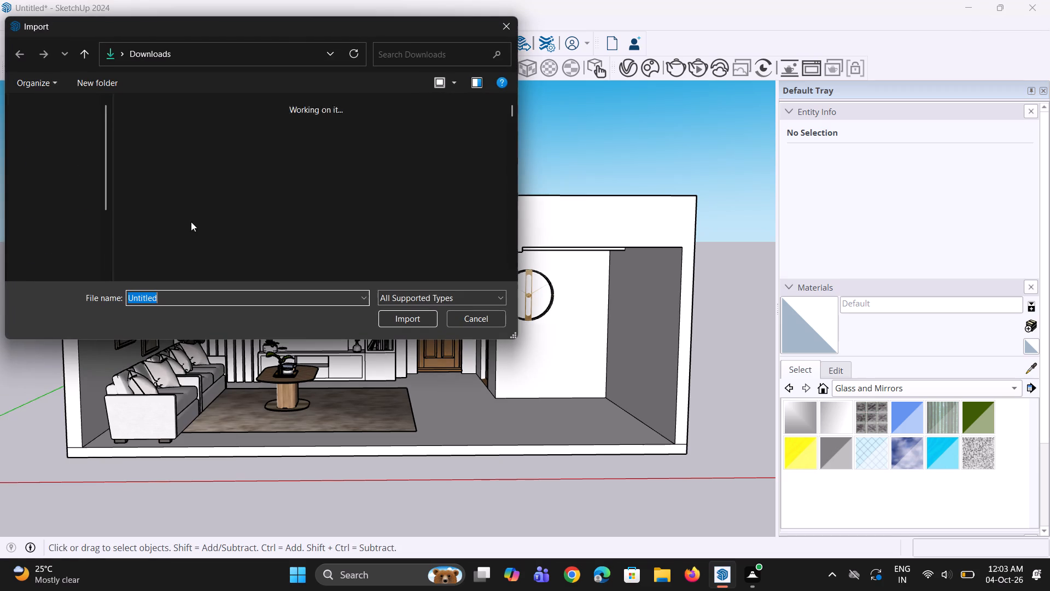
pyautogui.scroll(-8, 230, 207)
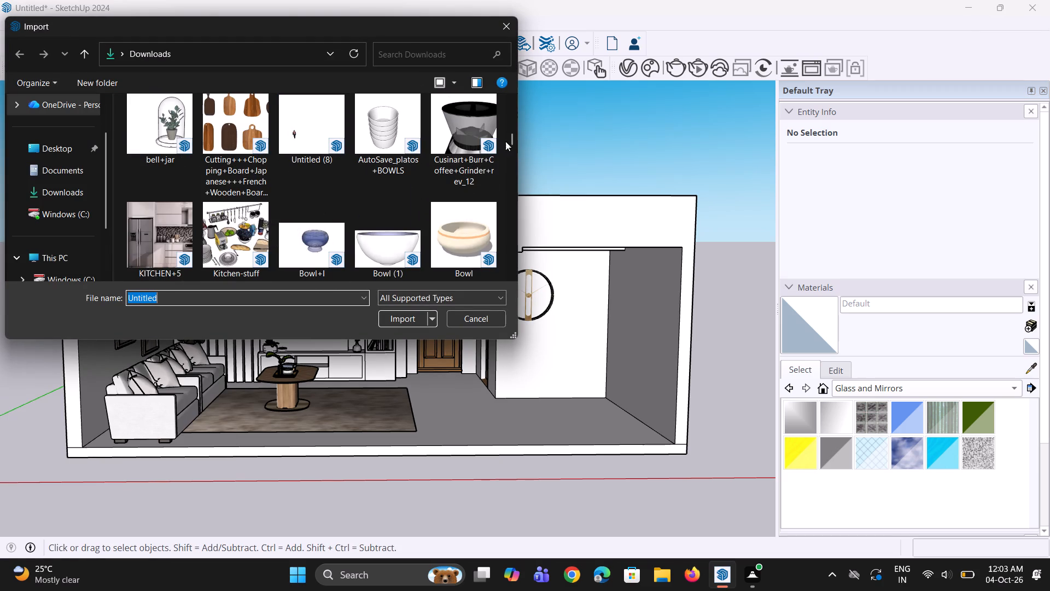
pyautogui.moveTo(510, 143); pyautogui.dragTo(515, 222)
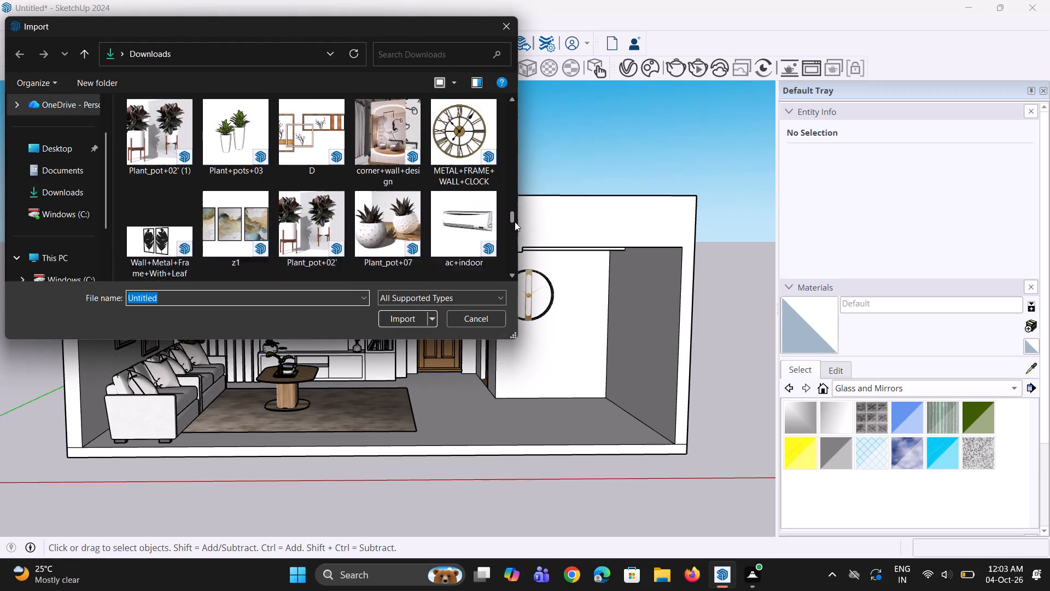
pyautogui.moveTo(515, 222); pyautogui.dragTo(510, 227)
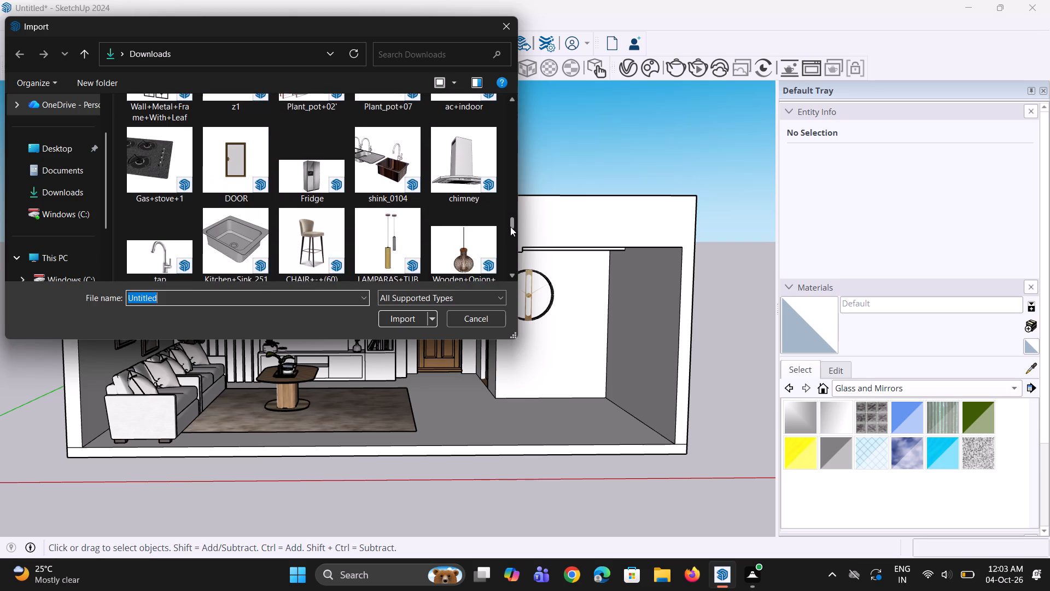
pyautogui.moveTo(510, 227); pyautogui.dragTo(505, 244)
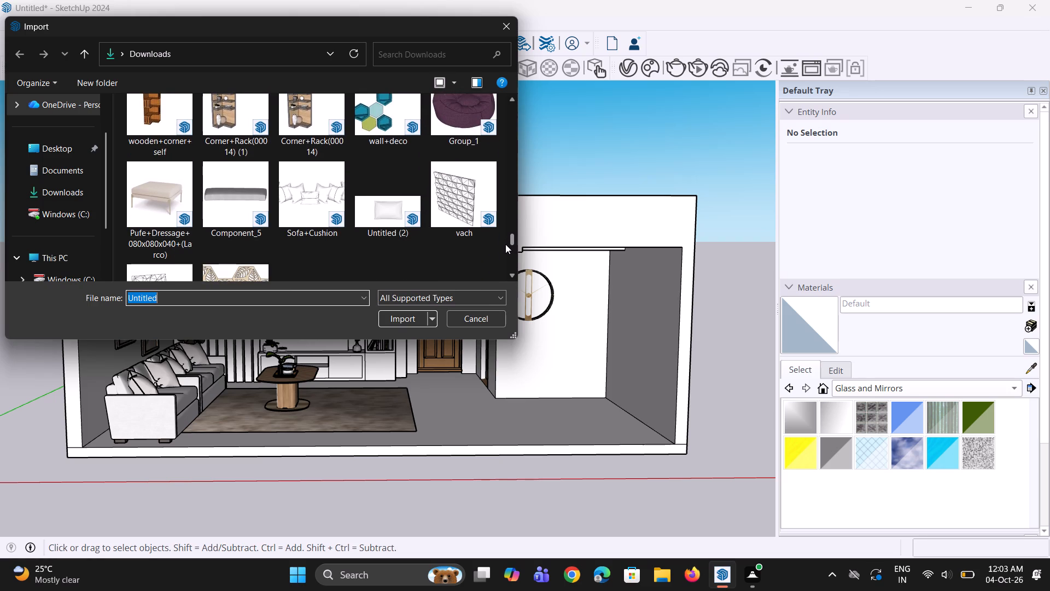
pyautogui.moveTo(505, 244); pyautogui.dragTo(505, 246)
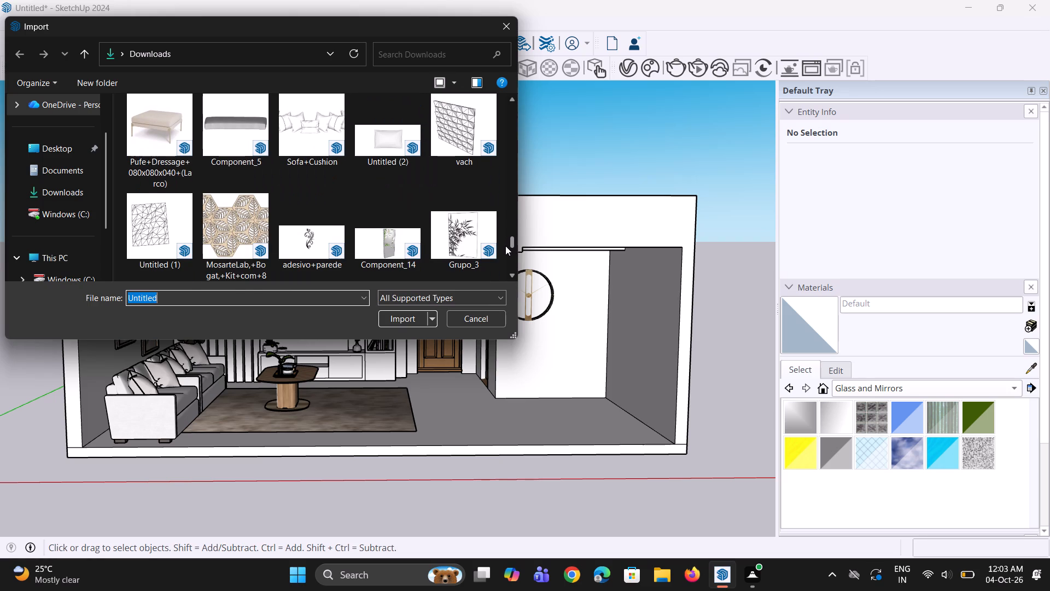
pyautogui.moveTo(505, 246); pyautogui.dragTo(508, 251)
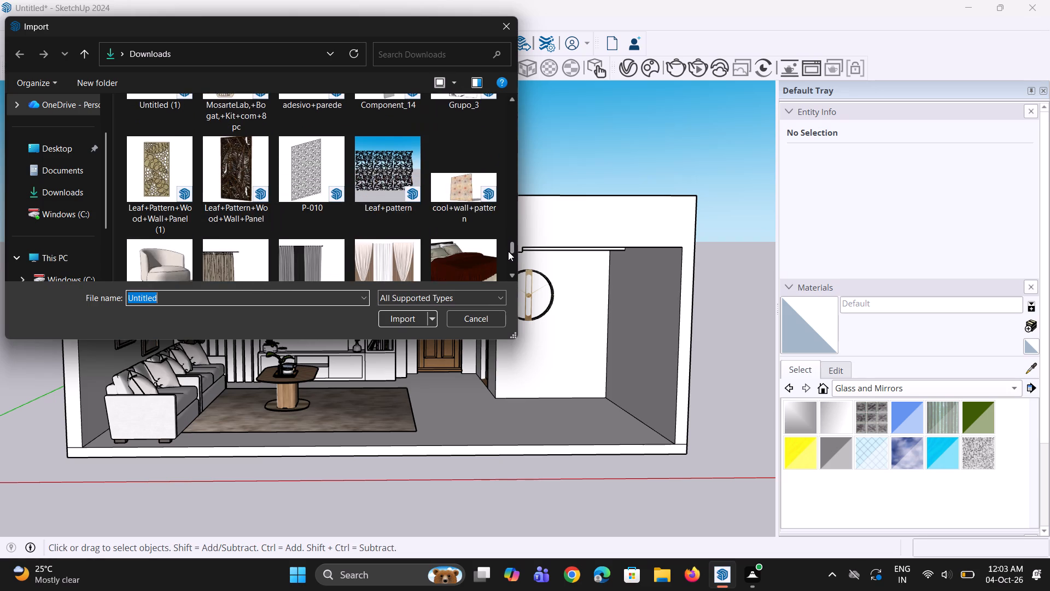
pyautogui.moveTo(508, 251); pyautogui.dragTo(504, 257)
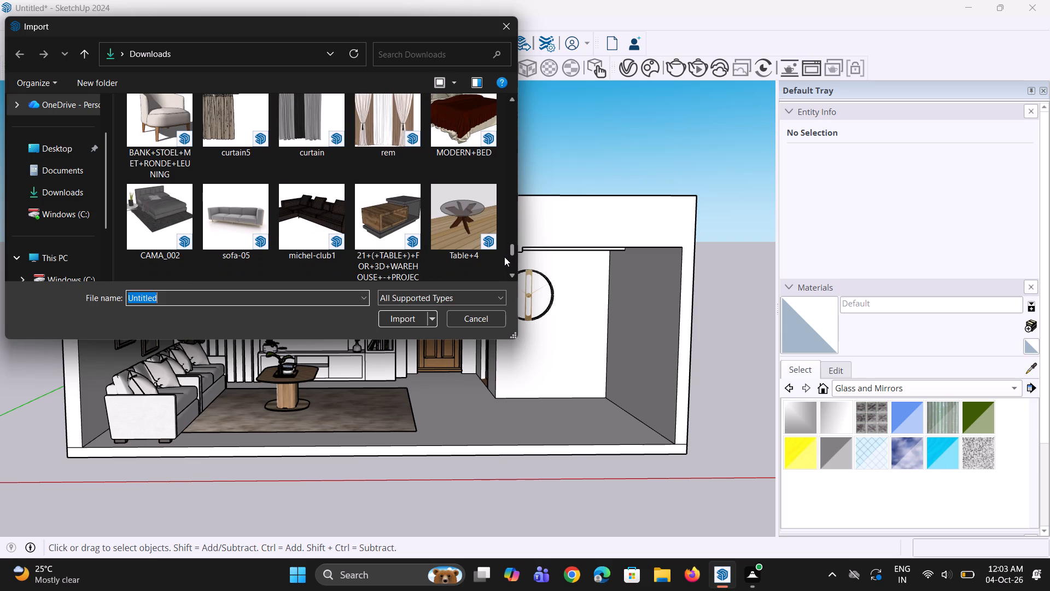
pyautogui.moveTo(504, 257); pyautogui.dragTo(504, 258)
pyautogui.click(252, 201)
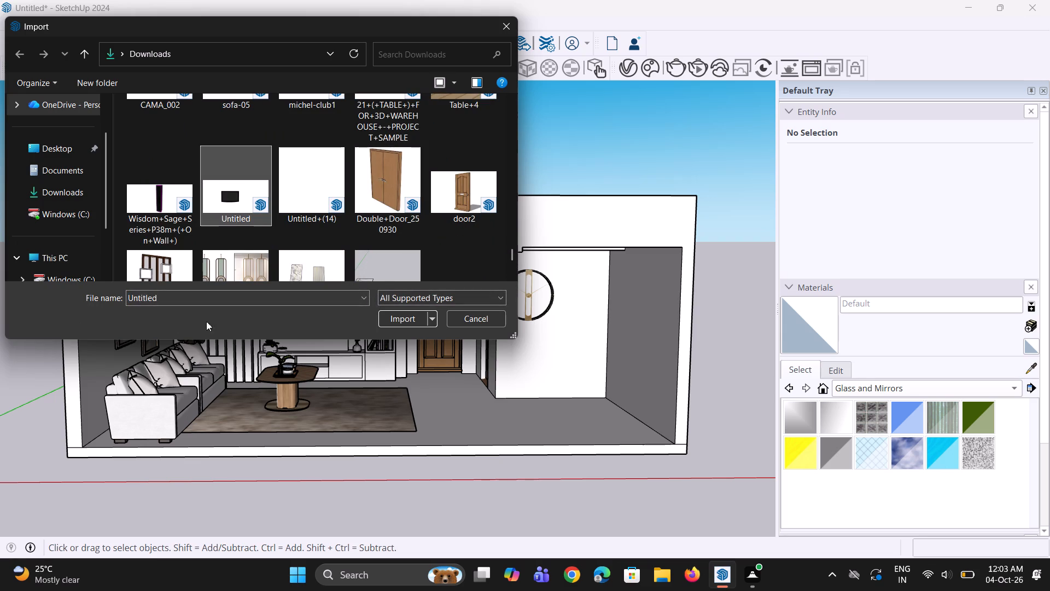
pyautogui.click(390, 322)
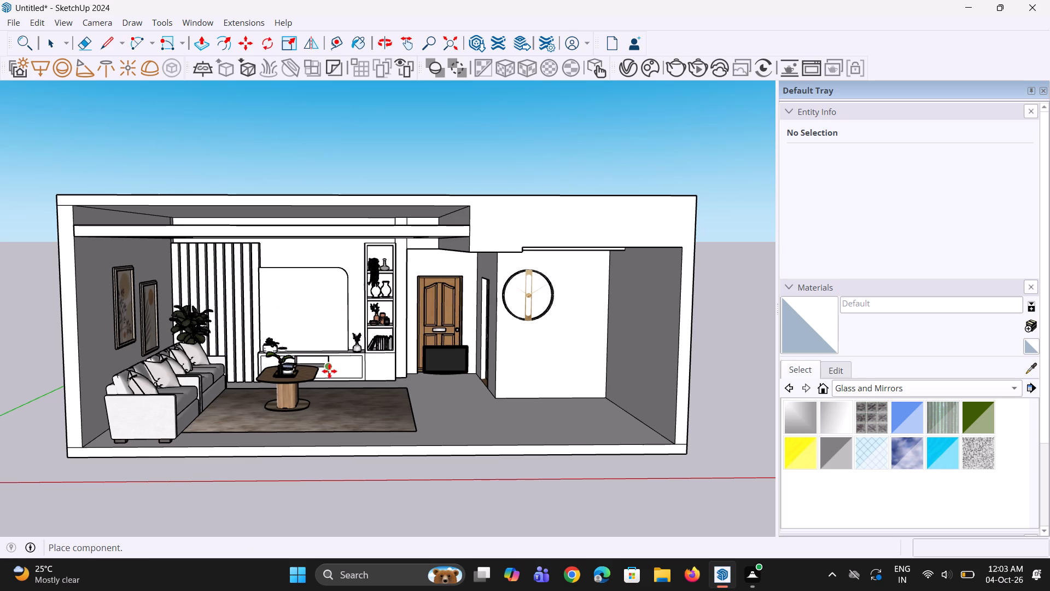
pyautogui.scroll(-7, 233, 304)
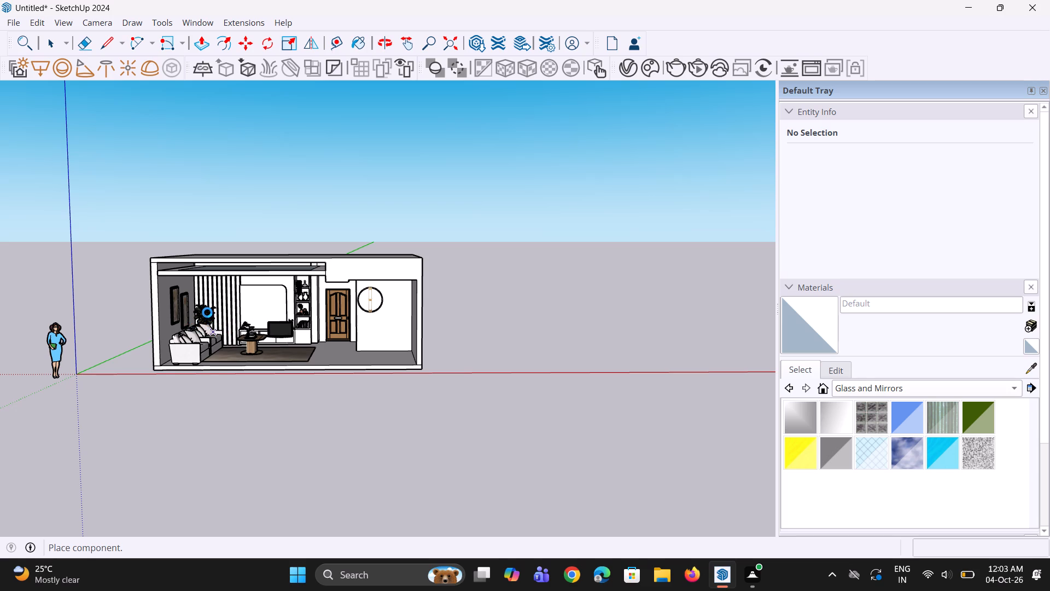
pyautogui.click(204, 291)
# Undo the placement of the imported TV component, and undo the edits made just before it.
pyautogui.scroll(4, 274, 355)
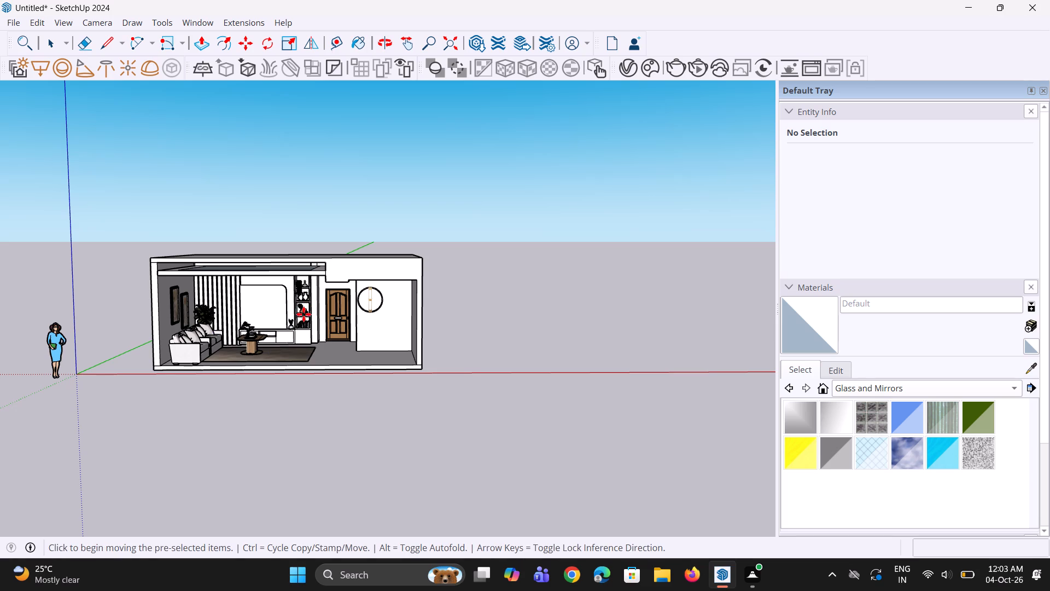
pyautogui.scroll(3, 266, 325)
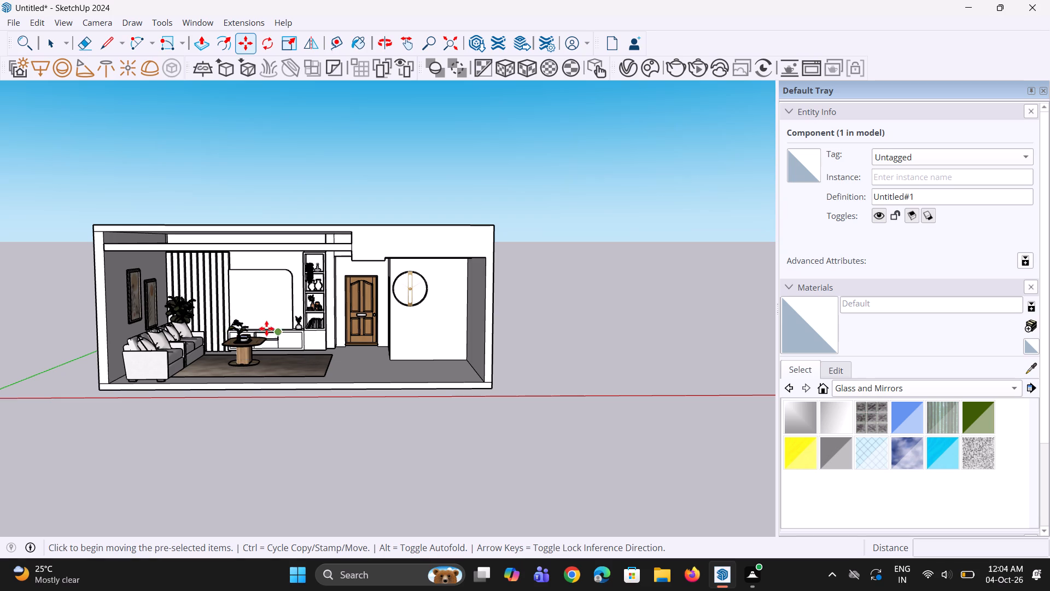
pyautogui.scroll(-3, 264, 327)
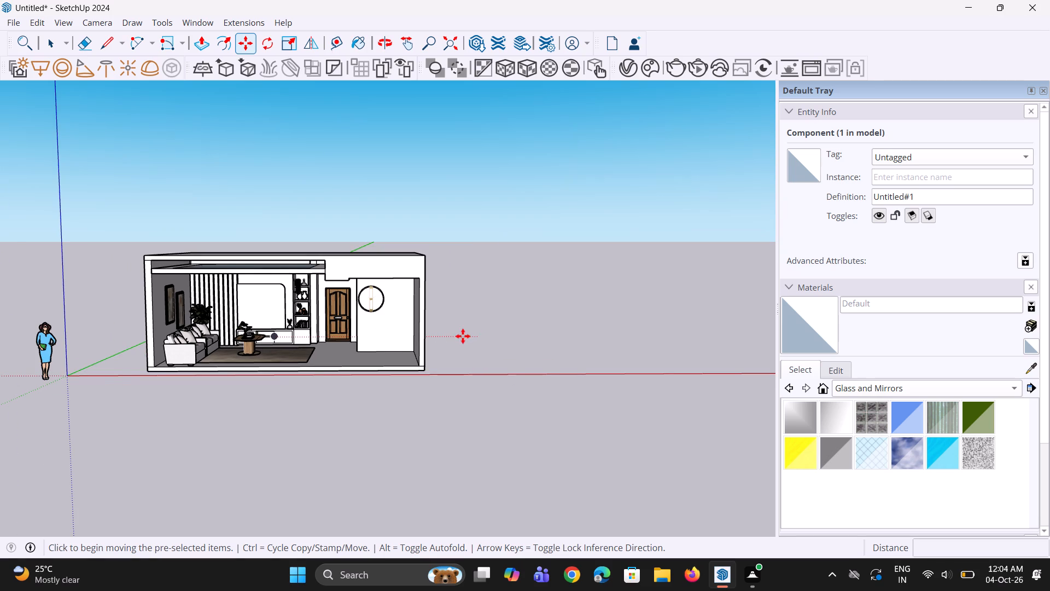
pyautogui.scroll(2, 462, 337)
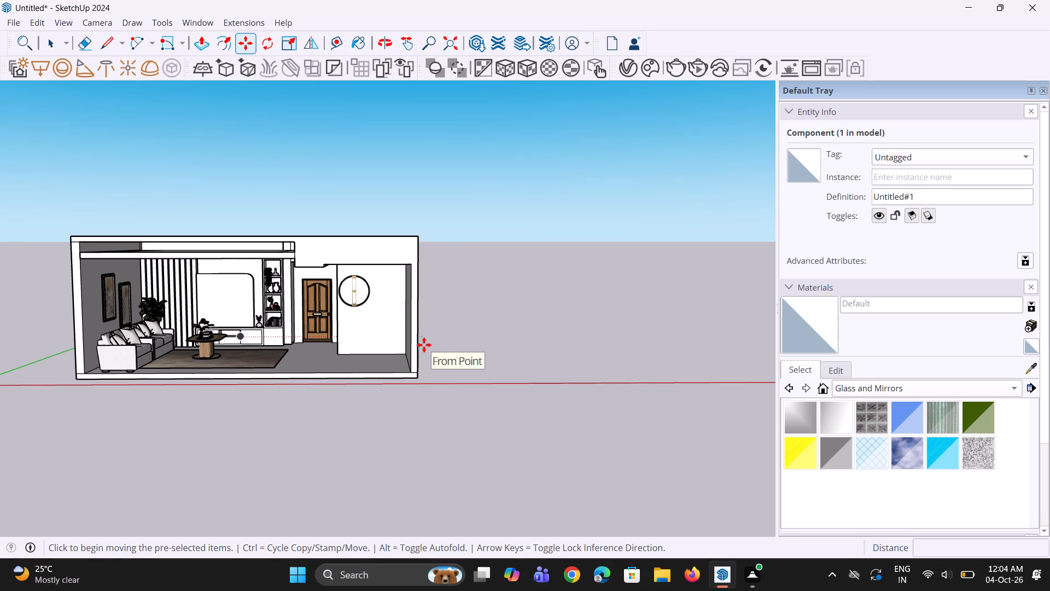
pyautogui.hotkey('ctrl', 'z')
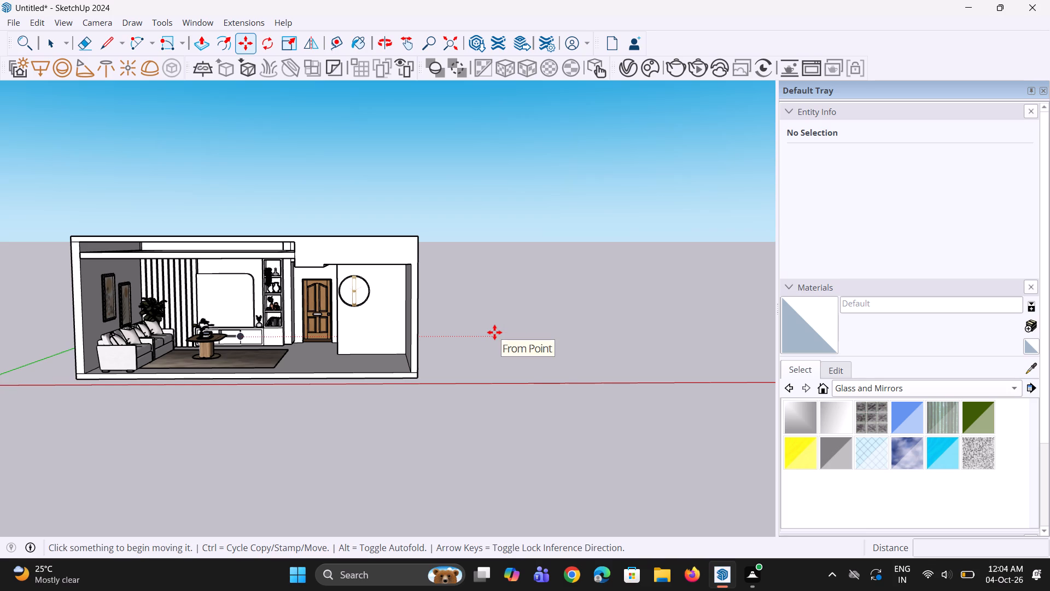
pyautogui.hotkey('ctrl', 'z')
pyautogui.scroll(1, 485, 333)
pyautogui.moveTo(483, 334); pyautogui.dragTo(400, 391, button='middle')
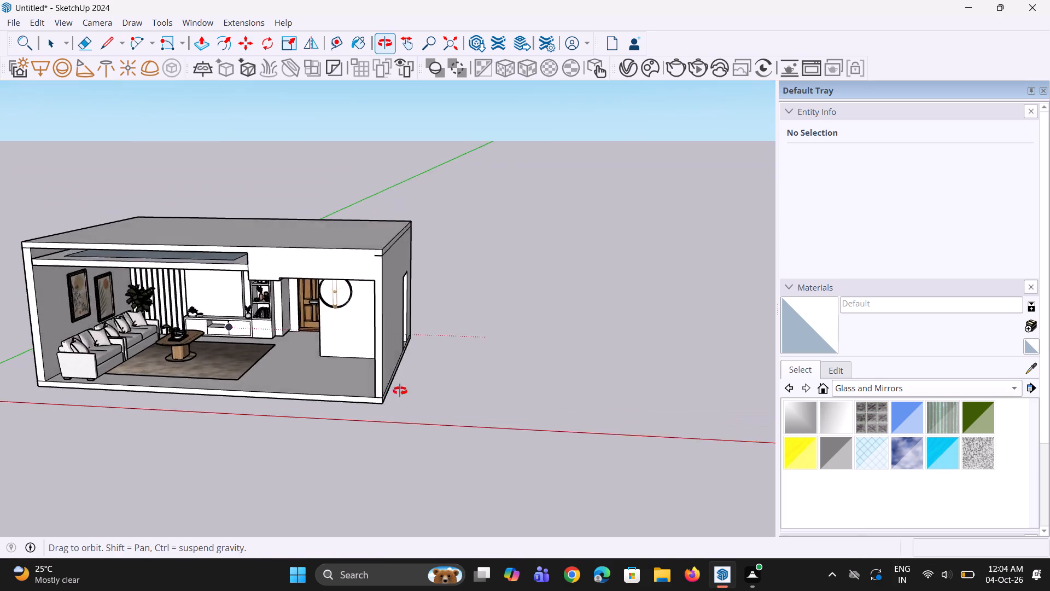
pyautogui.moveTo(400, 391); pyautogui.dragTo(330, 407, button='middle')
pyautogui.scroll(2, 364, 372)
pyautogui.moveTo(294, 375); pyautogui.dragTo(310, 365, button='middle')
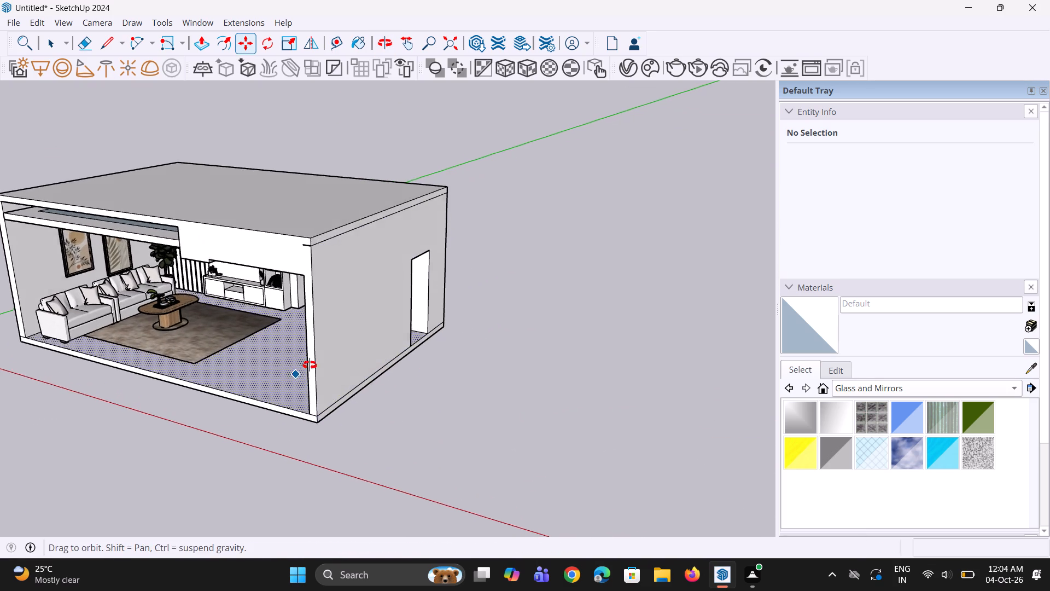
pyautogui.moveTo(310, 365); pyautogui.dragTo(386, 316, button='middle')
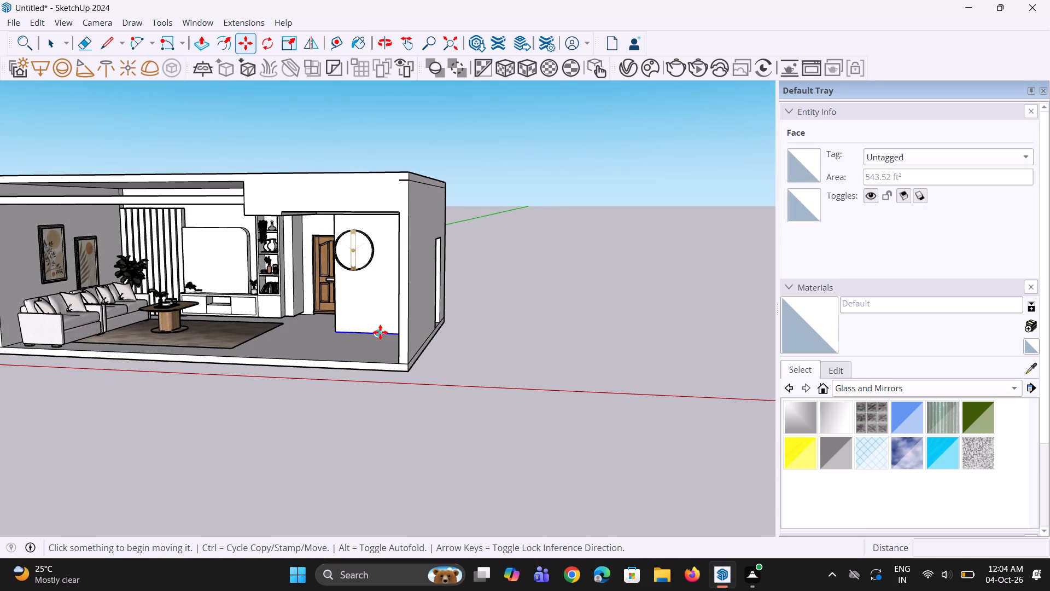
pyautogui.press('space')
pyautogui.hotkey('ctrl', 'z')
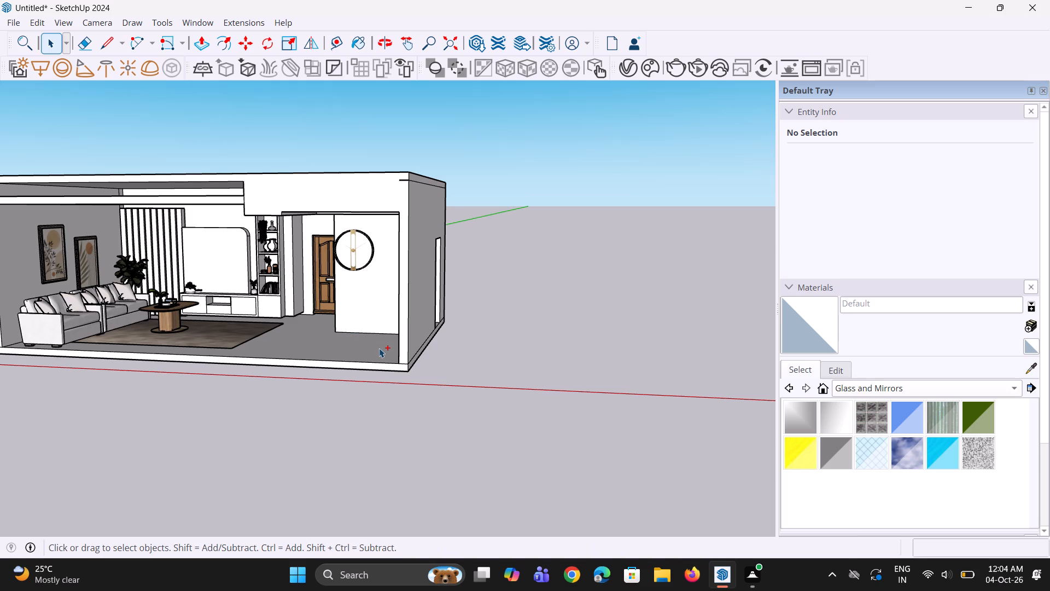
# Import the TV component file Untitled from Downloads again and place it using the TV unit's top edge as the insertion point.
pyautogui.moveTo(253, 358); pyautogui.dragTo(371, 369, button='middle')
pyautogui.scroll(2, 341, 344)
pyautogui.moveTo(337, 336); pyautogui.dragTo(320, 313, button='middle')
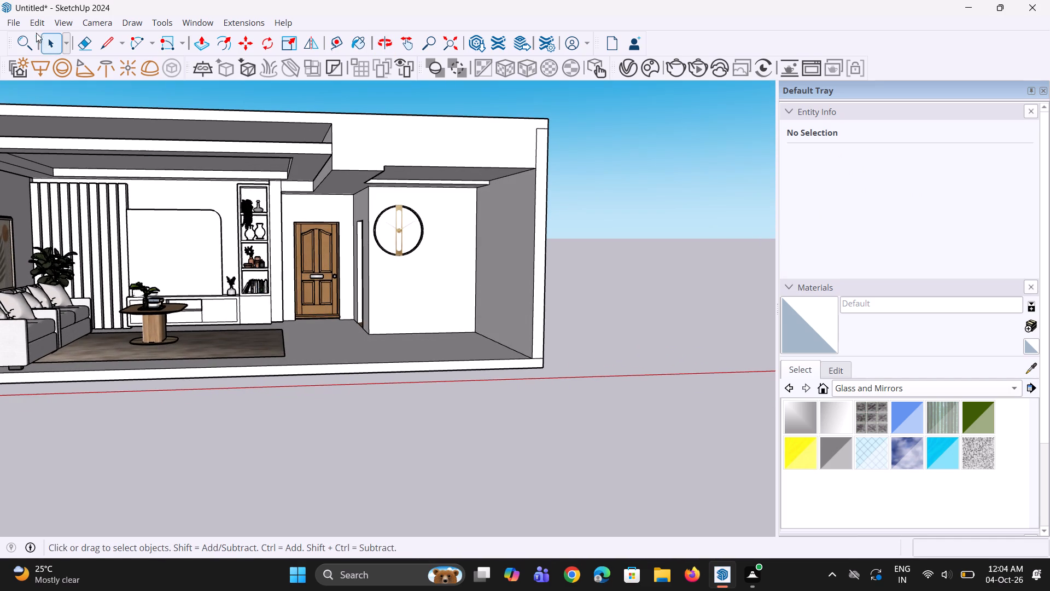
pyautogui.click(9, 23)
pyautogui.moveTo(62, 213); pyautogui.dragTo(67, 213)
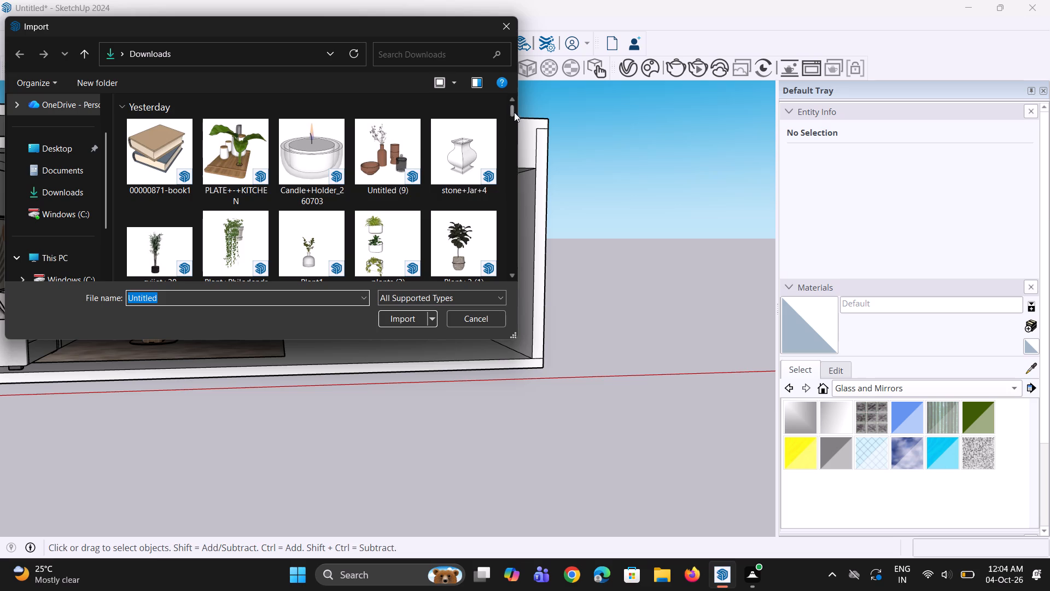
pyautogui.moveTo(514, 113); pyautogui.dragTo(511, 259)
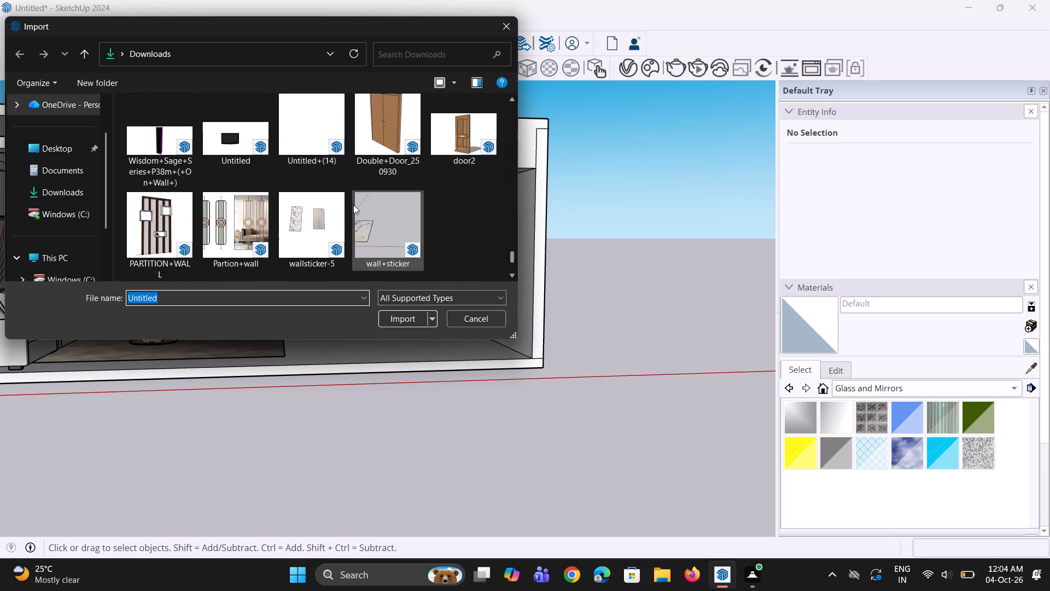
pyautogui.click(243, 145)
pyautogui.click(393, 316)
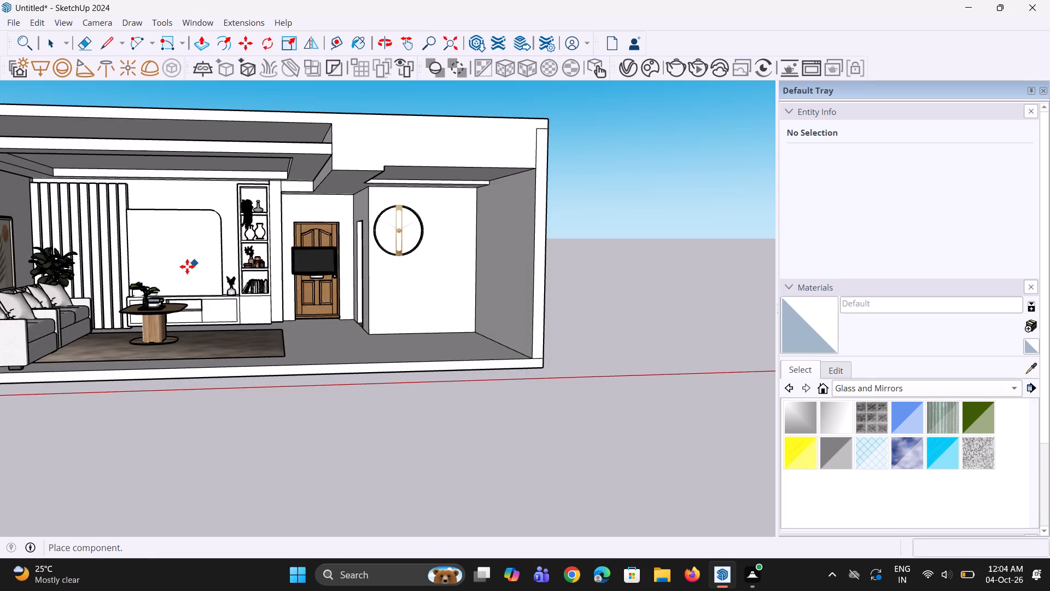
pyautogui.click(207, 294)
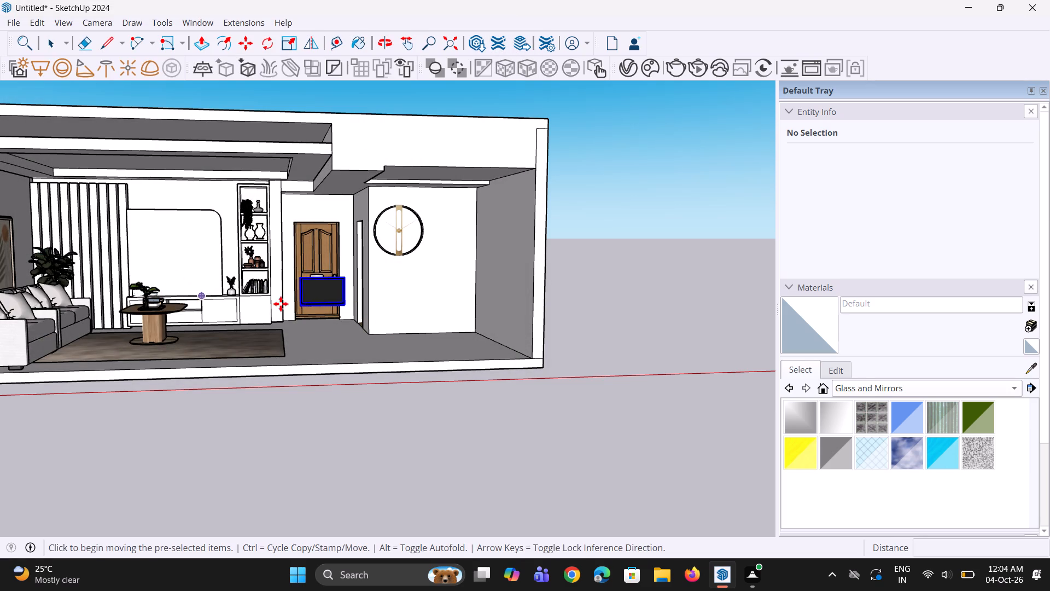
# Move the TV about 10' 8 3/4" onto the round-cornered white panel above the TV unit.
pyautogui.scroll(2, 311, 304)
pyautogui.click(297, 306)
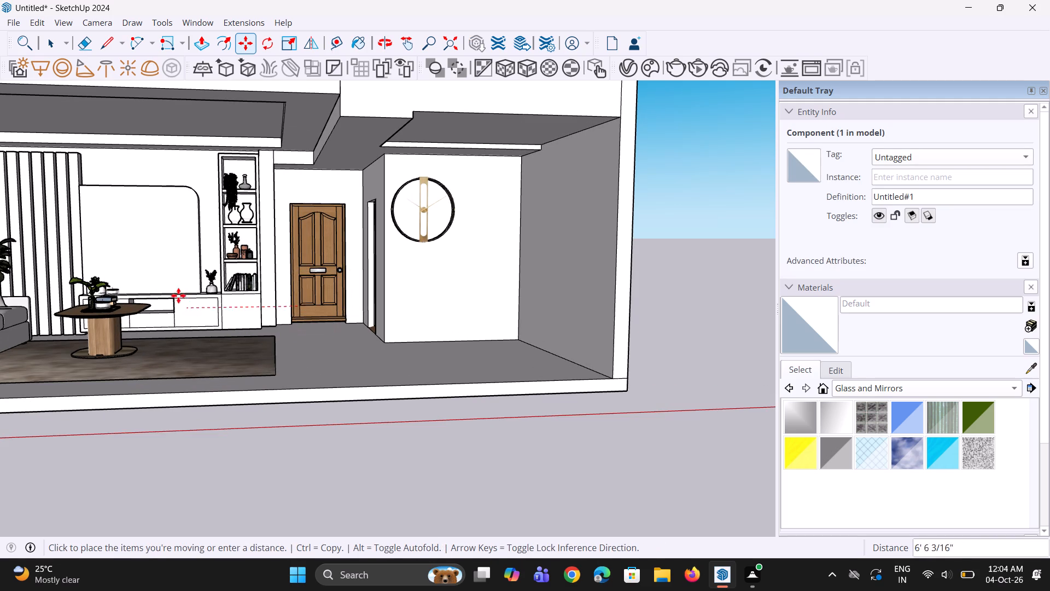
pyautogui.click(114, 261)
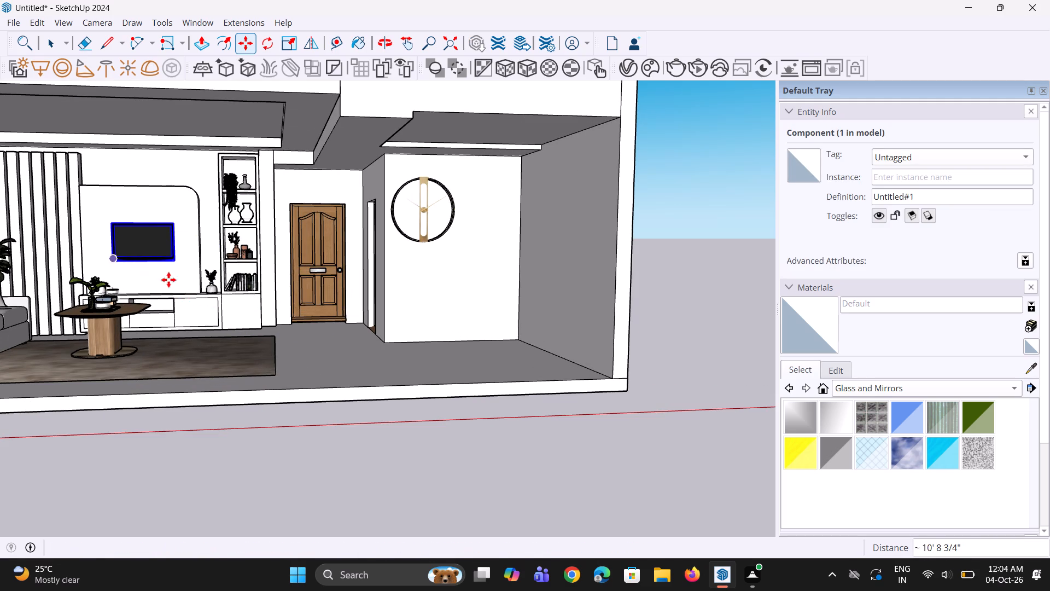
# Scale the TV up uniformly from its upper corner by a factor of about 1.15.
pyautogui.moveTo(226, 266); pyautogui.dragTo(233, 331, button='middle')
pyautogui.scroll(2, 225, 295)
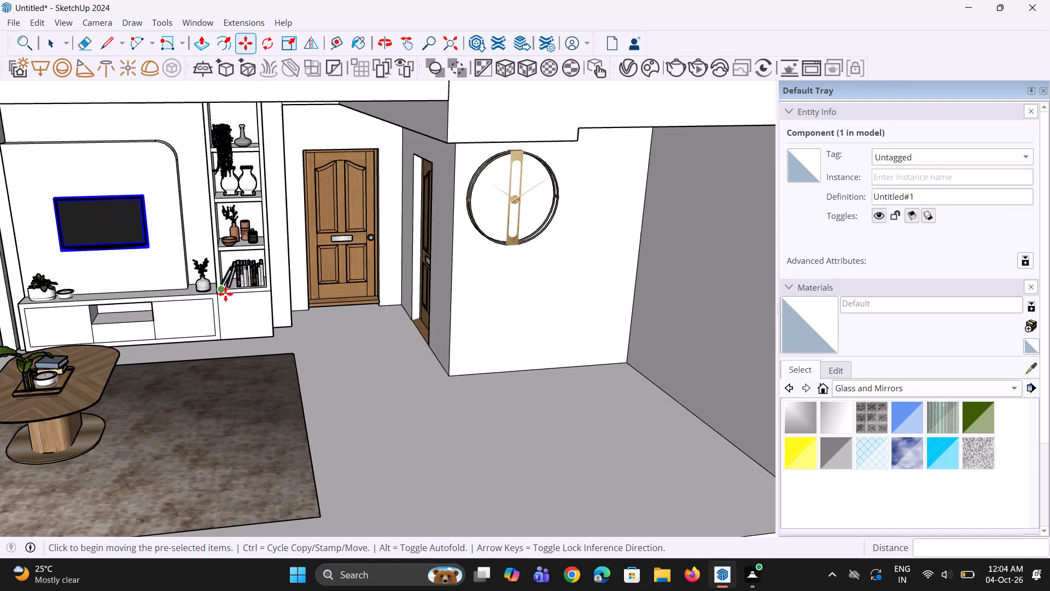
pyautogui.scroll(6, 225, 294)
pyautogui.moveTo(199, 290); pyautogui.dragTo(81, 287, button='middle')
pyautogui.scroll(2, 137, 229)
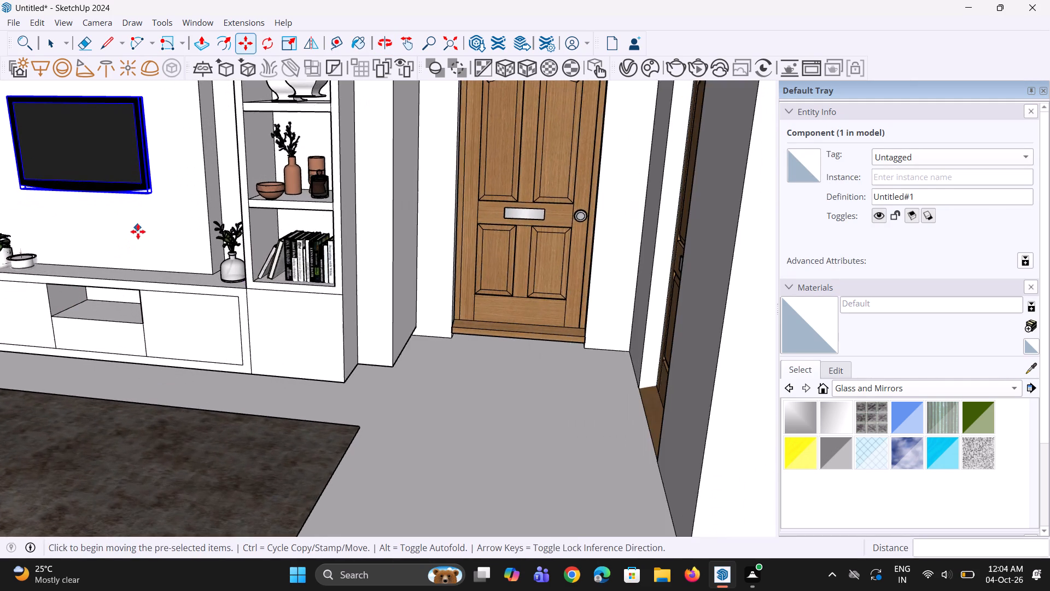
pyautogui.scroll(-4, 157, 246)
pyautogui.moveTo(166, 258); pyautogui.dragTo(229, 252, button='middle')
pyautogui.scroll(-4, 232, 256)
pyautogui.moveTo(227, 277); pyautogui.dragTo(252, 276, button='middle')
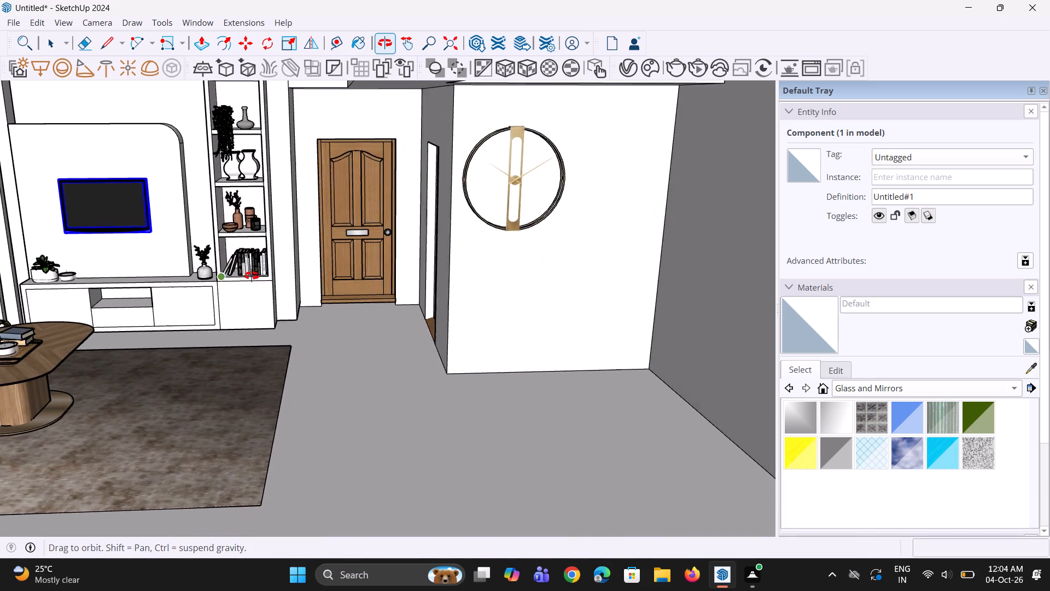
pyautogui.moveTo(252, 276); pyautogui.dragTo(273, 270, button='middle')
pyautogui.press('s')
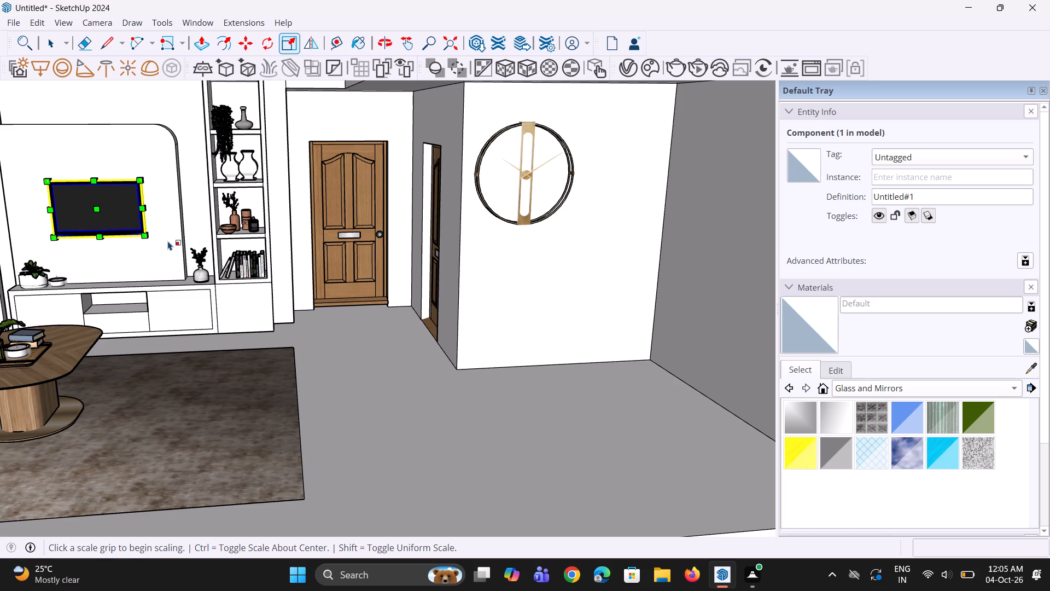
pyautogui.scroll(-4, 143, 238)
pyautogui.moveTo(91, 246); pyautogui.dragTo(206, 265, button='middle')
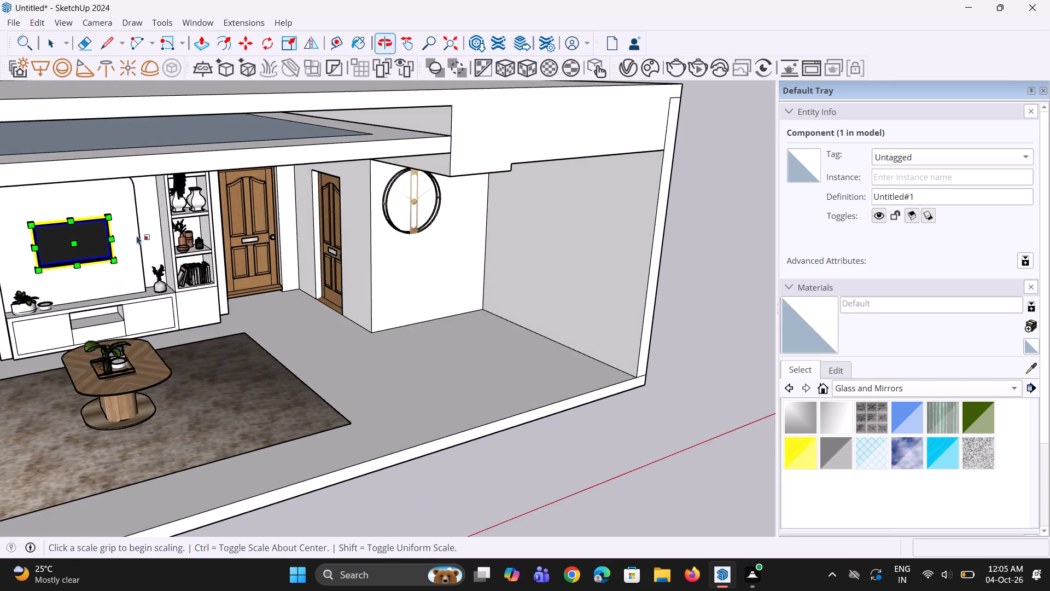
pyautogui.scroll(3, 131, 234)
pyautogui.scroll(-8, 135, 238)
pyautogui.moveTo(159, 260); pyautogui.dragTo(122, 250, button='middle')
pyautogui.scroll(1, 138, 217)
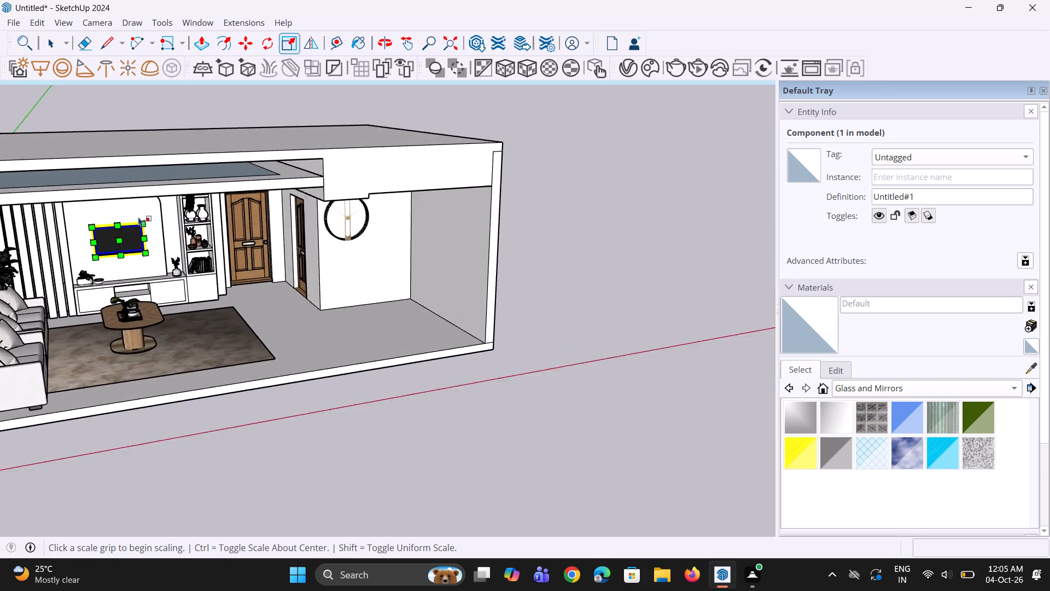
pyautogui.scroll(5, 138, 217)
pyautogui.click(147, 228)
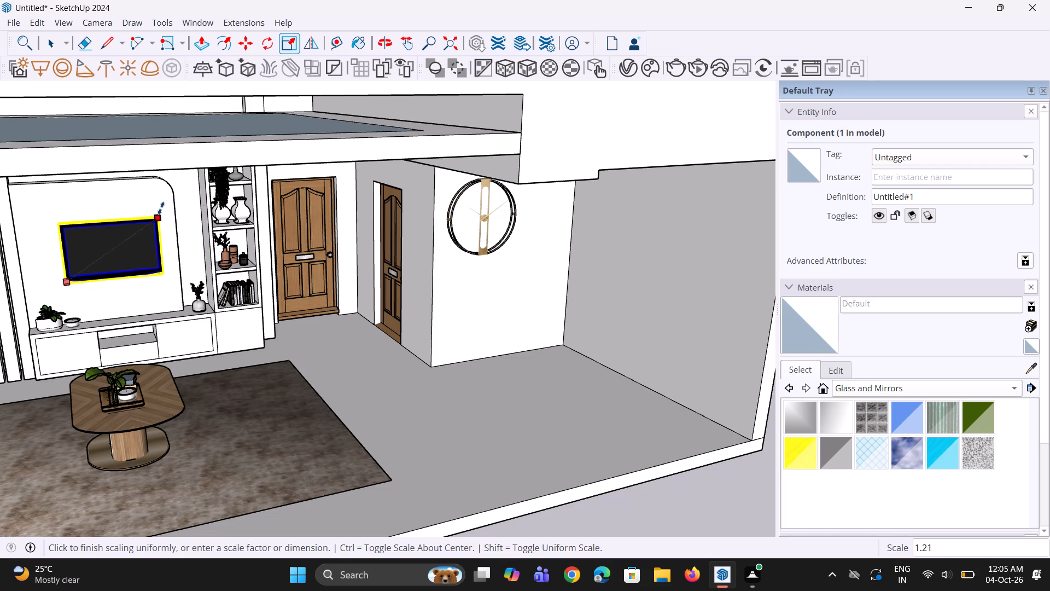
pyautogui.click(149, 211)
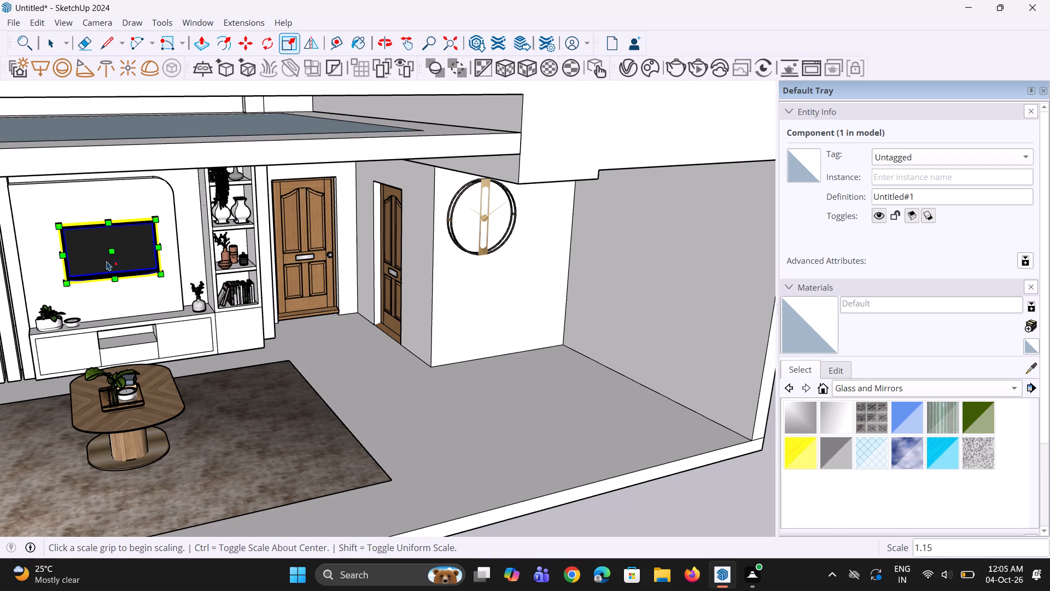
# Move the TV about 9 5/16" along the red axis toward the slatted wall, gripping its lower corner.
pyautogui.moveTo(105, 266); pyautogui.dragTo(108, 253, button='middle')
pyautogui.scroll(-4, 130, 267)
pyautogui.moveTo(148, 272); pyautogui.dragTo(113, 262, button='middle')
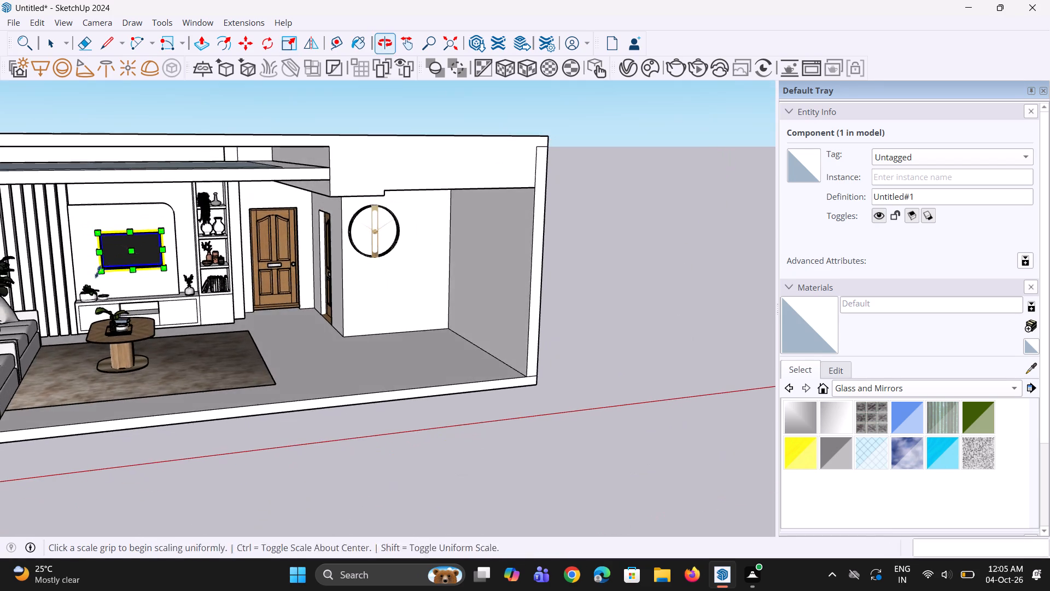
pyautogui.scroll(6, 95, 273)
pyautogui.press('m')
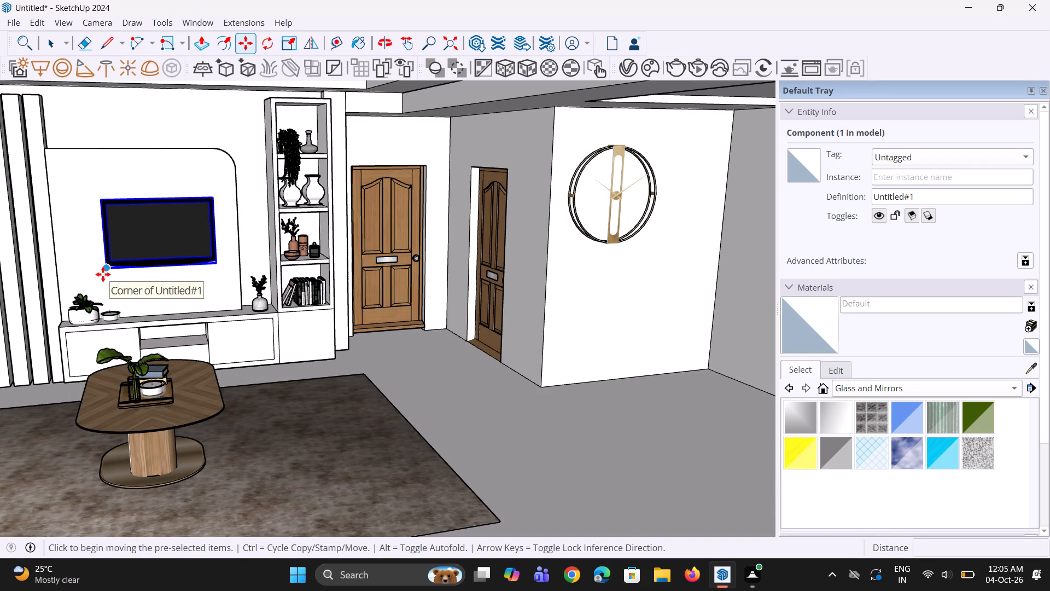
pyautogui.click(103, 274)
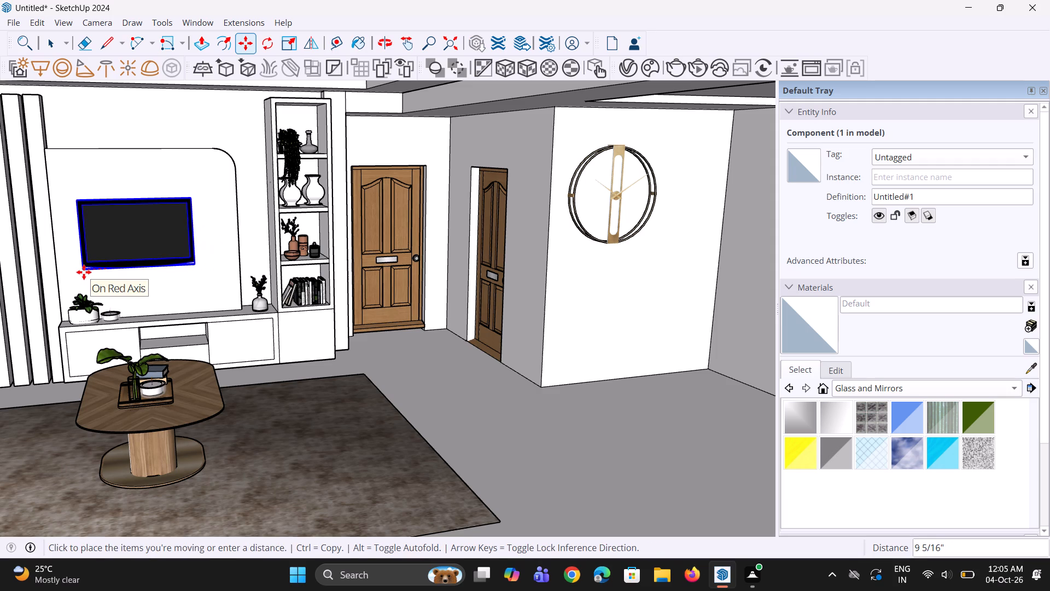
pyautogui.click(84, 272)
# Enlarge the TV uniformly again from its upper corner so it fills more of the round-cornered panel.
pyautogui.scroll(-3, 149, 305)
pyautogui.moveTo(143, 300); pyautogui.dragTo(132, 299, button='middle')
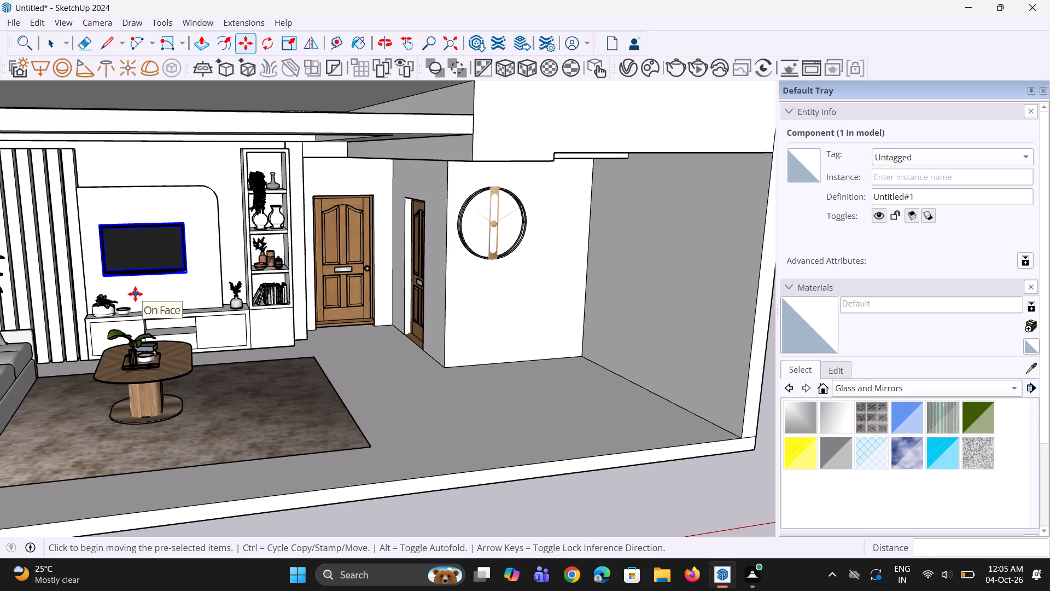
pyautogui.scroll(2, 176, 257)
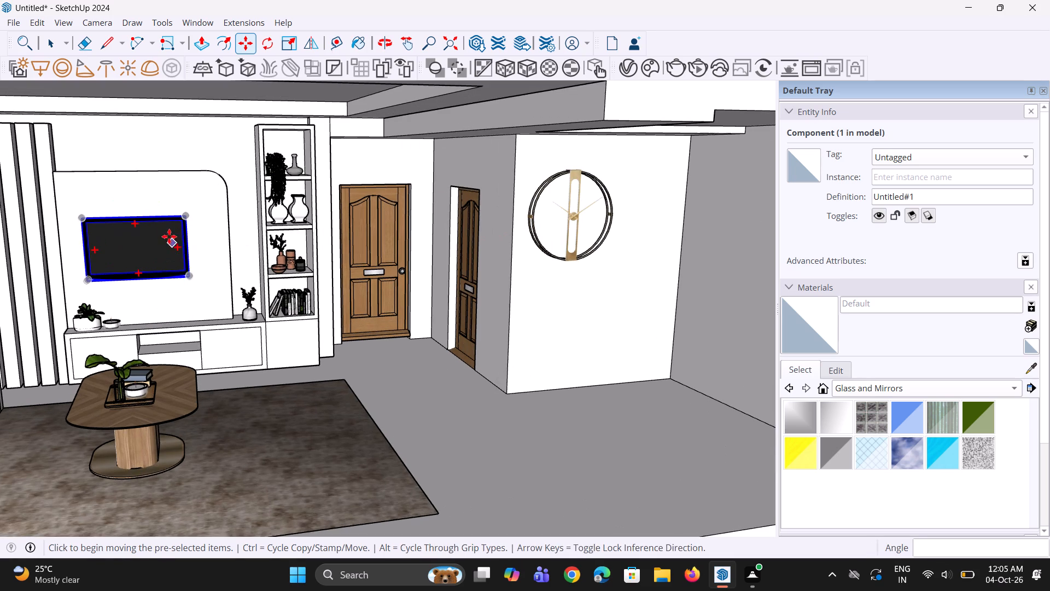
pyautogui.press('s')
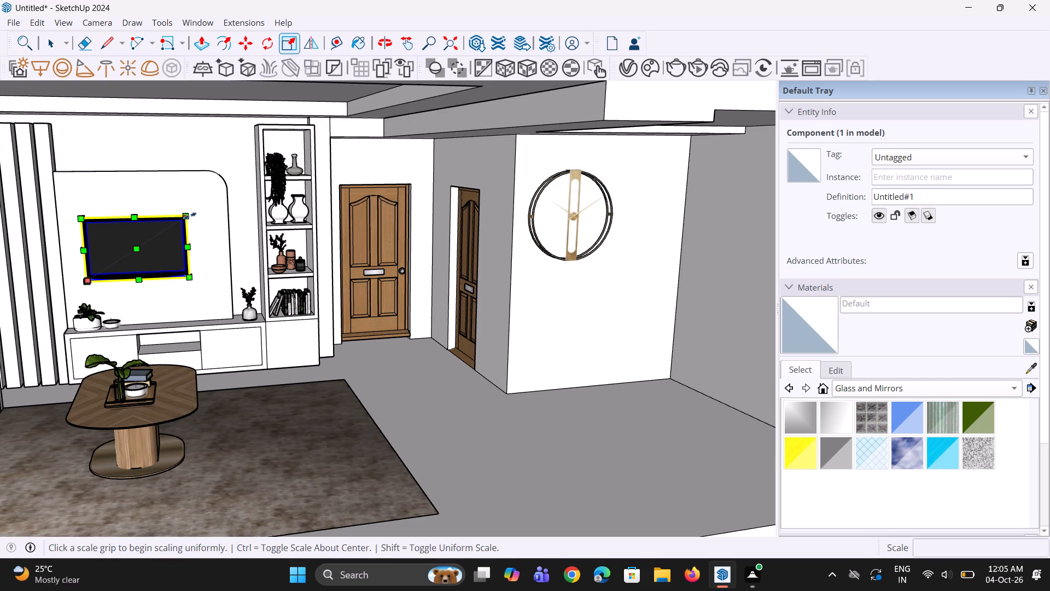
pyautogui.click(189, 215)
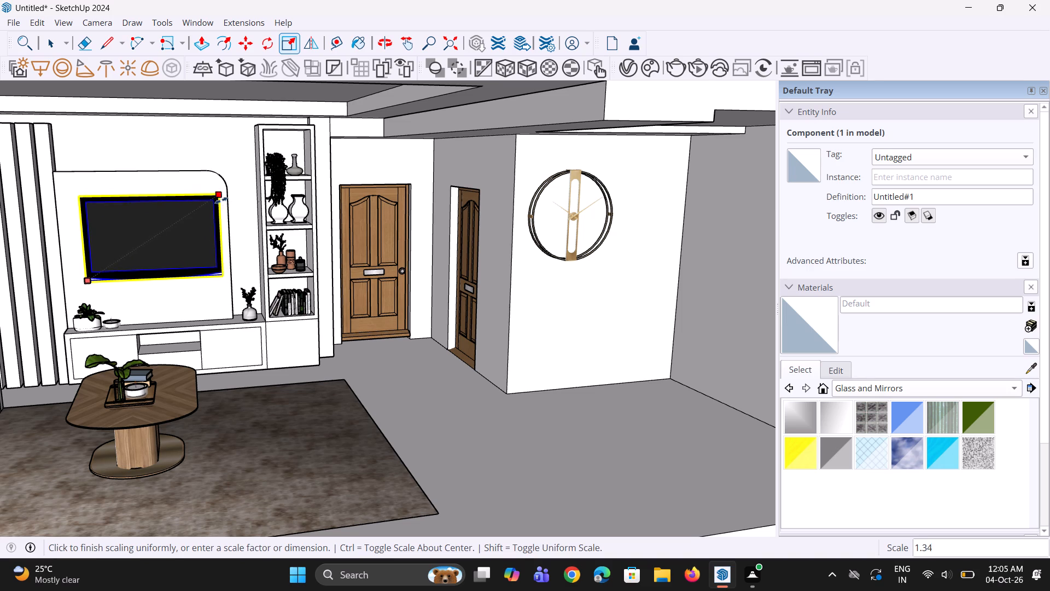
pyautogui.click(212, 205)
# Reduce the TV's height from its bottom edge with a blue-axis scale of about 0.85.
pyautogui.moveTo(197, 254); pyautogui.dragTo(151, 205, button='middle')
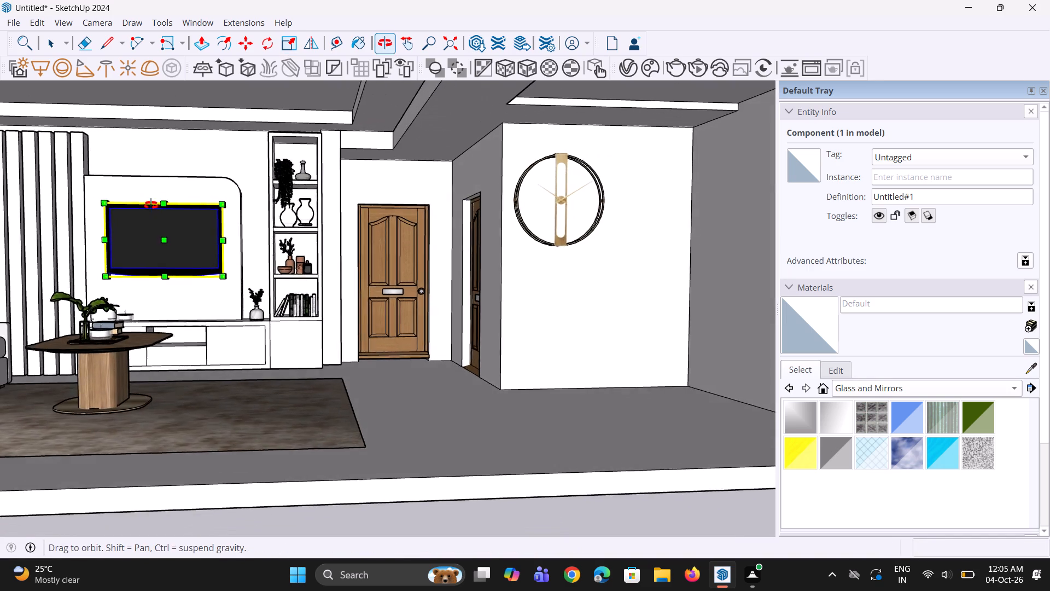
pyautogui.moveTo(151, 205); pyautogui.dragTo(150, 204, button='middle')
pyautogui.scroll(5, 142, 224)
pyautogui.moveTo(170, 304); pyautogui.dragTo(156, 262, button='middle')
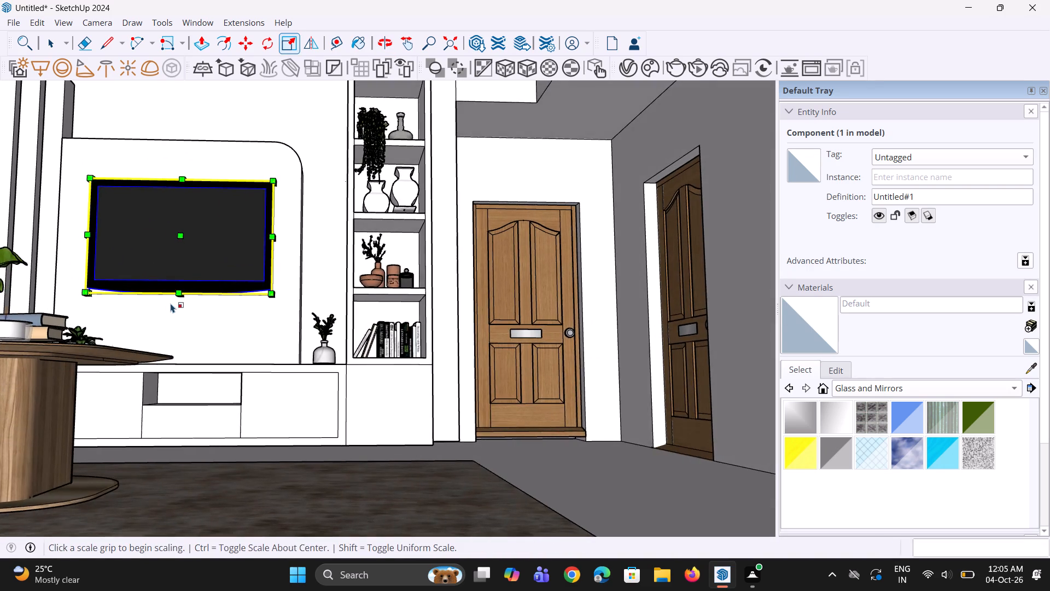
pyautogui.scroll(5, 172, 304)
pyautogui.moveTo(183, 305); pyautogui.dragTo(168, 266, button='middle')
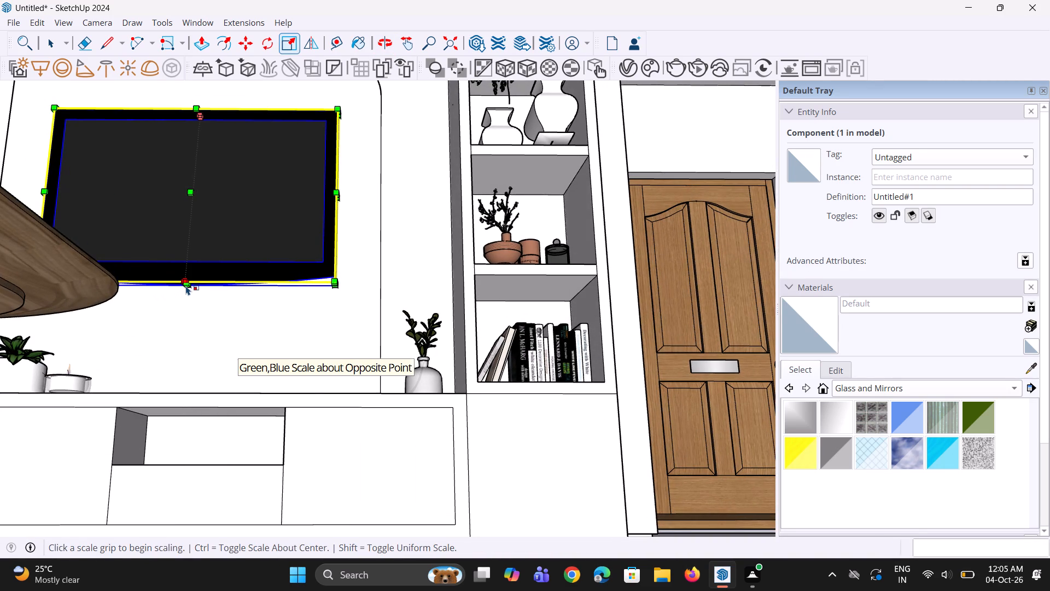
pyautogui.scroll(6, 187, 286)
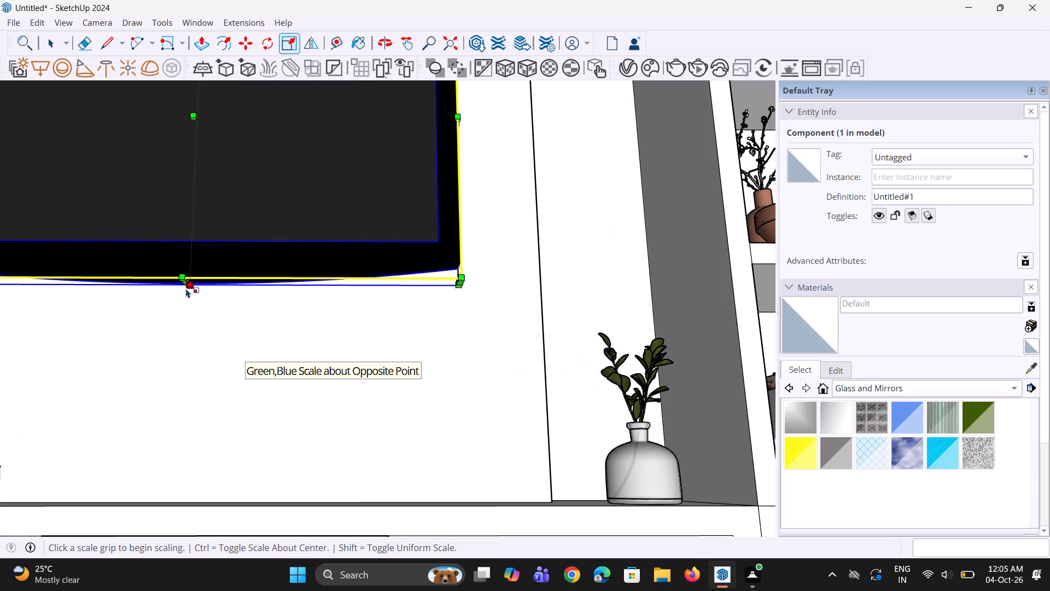
pyautogui.click(185, 287)
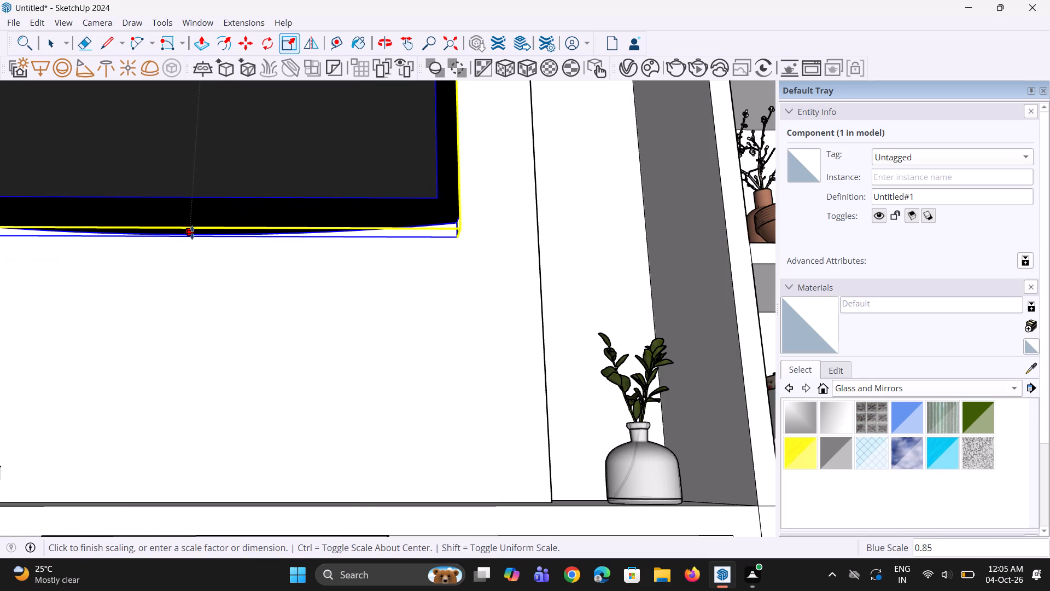
pyautogui.click(192, 232)
# Reduce the TV's height from its top edge with a blue-axis scale of about 0.90.
pyautogui.scroll(-10, 217, 318)
pyautogui.moveTo(226, 317); pyautogui.dragTo(232, 343, button='middle')
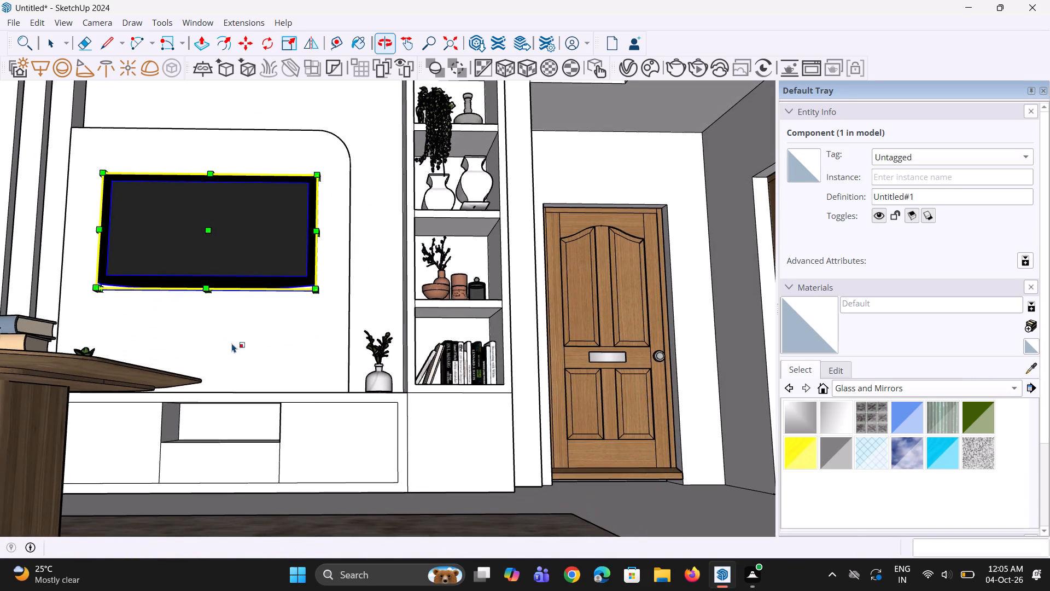
pyautogui.scroll(-4, 239, 264)
pyautogui.moveTo(239, 281); pyautogui.dragTo(243, 358, button='middle')
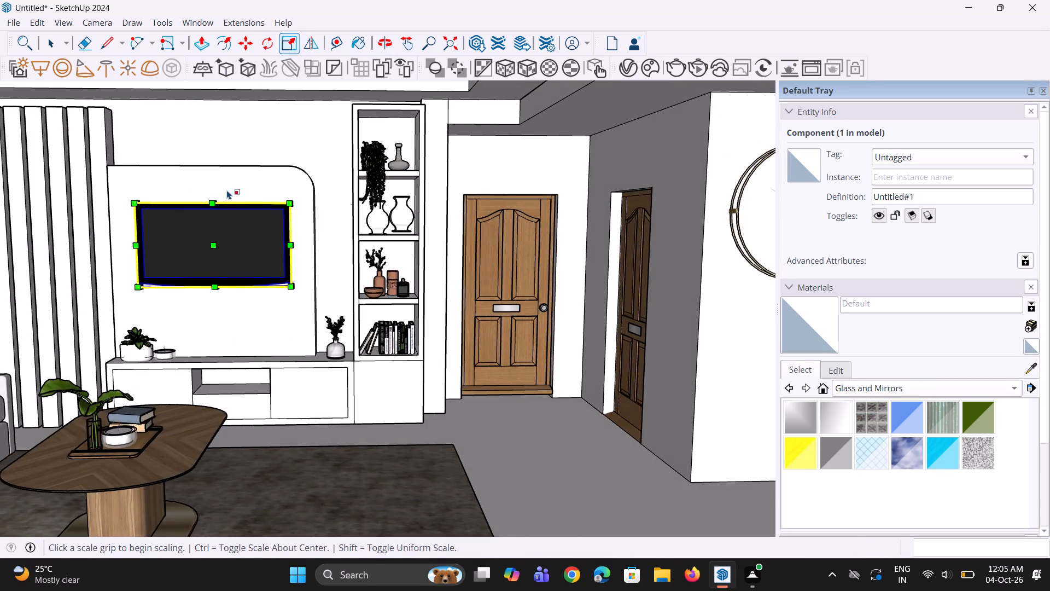
pyautogui.scroll(6, 221, 192)
pyautogui.moveTo(209, 242); pyautogui.dragTo(209, 321, button='middle')
pyautogui.scroll(4, 217, 249)
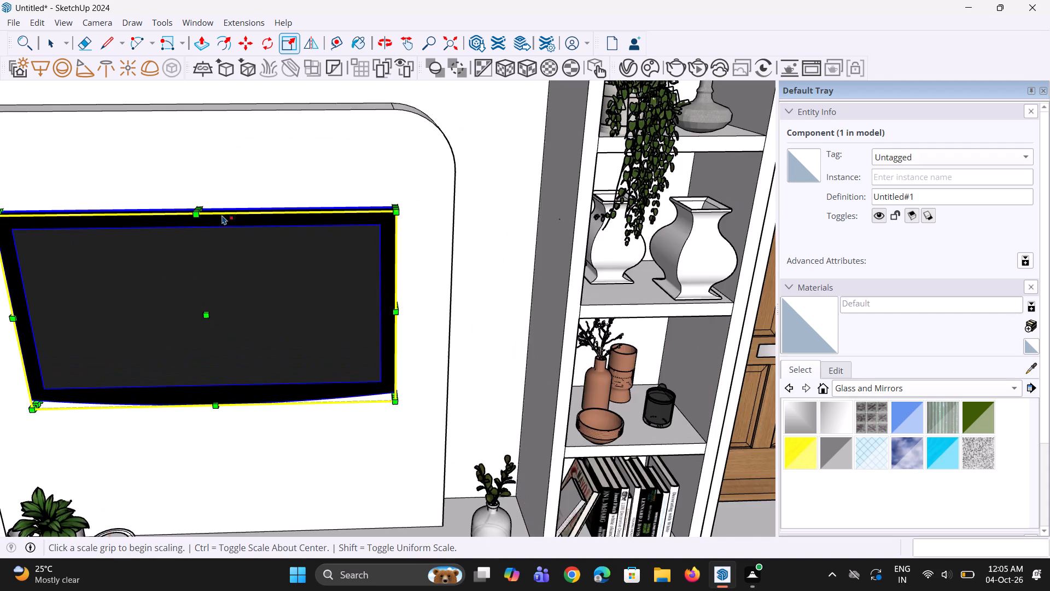
pyautogui.scroll(6, 222, 215)
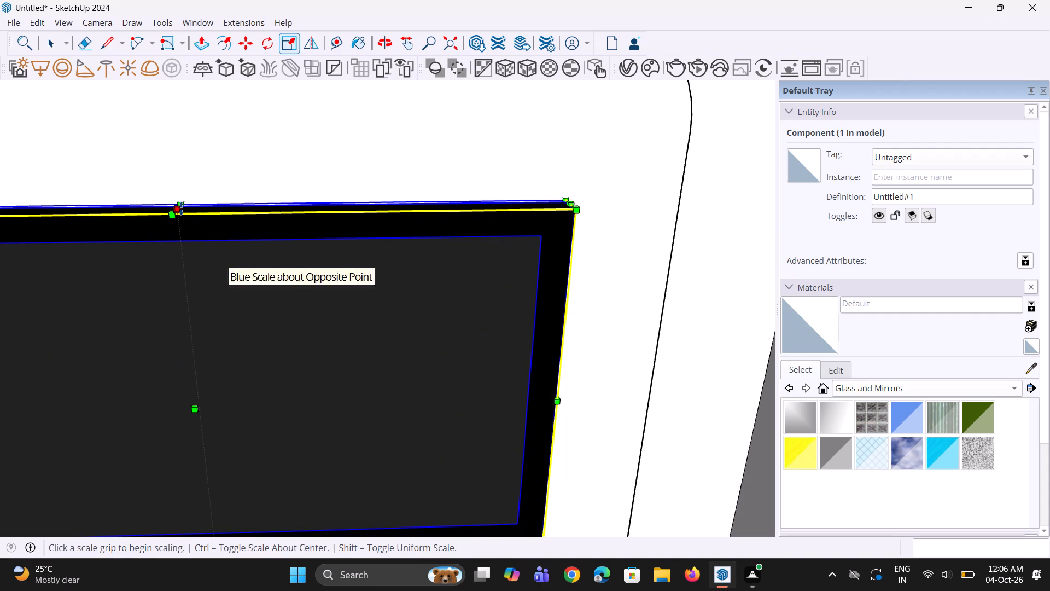
pyautogui.click(181, 208)
pyautogui.click(192, 252)
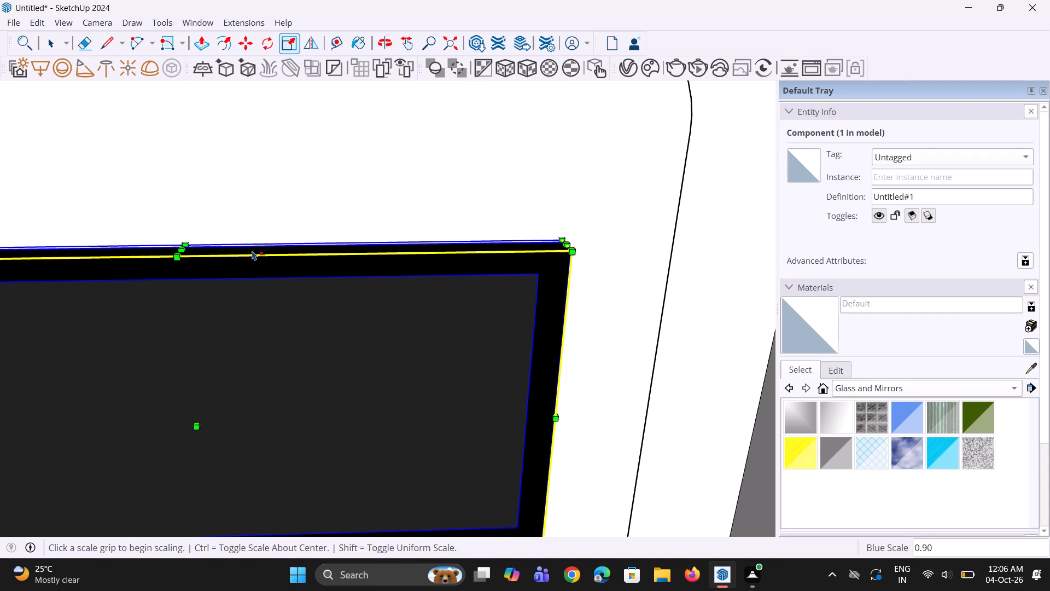
# Deselect the TV and examine its size and placement within the whole furnished living room.
pyautogui.scroll(-14, 252, 251)
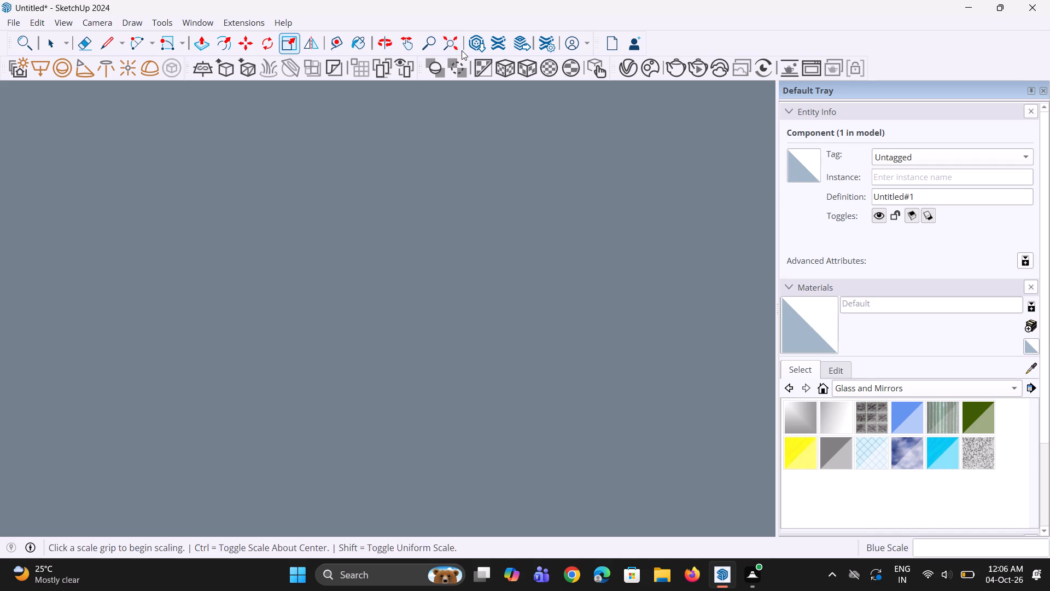
pyautogui.click(452, 39)
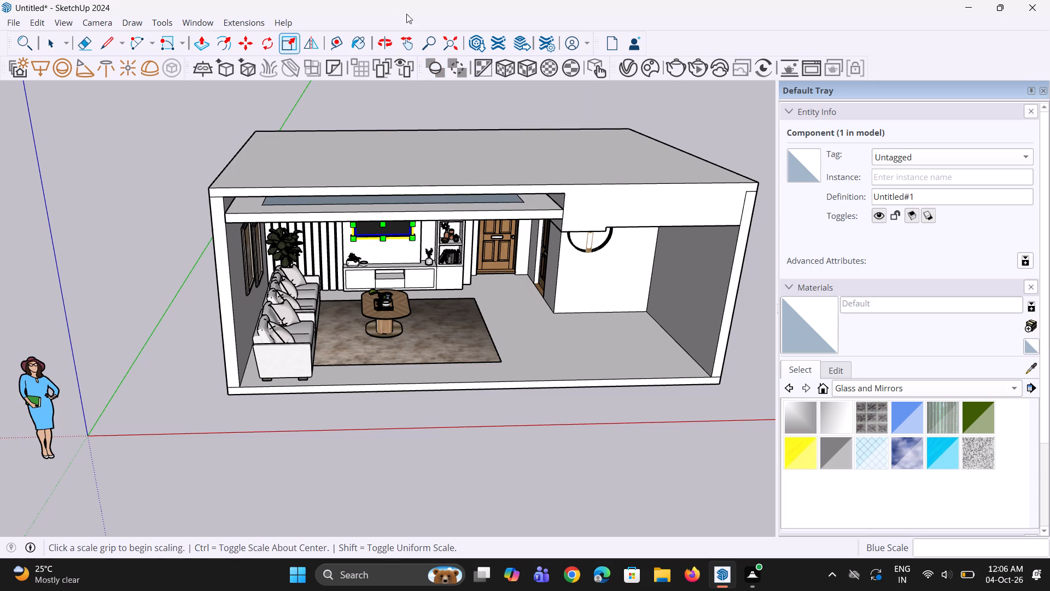
pyautogui.press('space')
pyautogui.press('space')
pyautogui.click(584, 95)
pyautogui.moveTo(580, 291); pyautogui.dragTo(574, 244, button='middle')
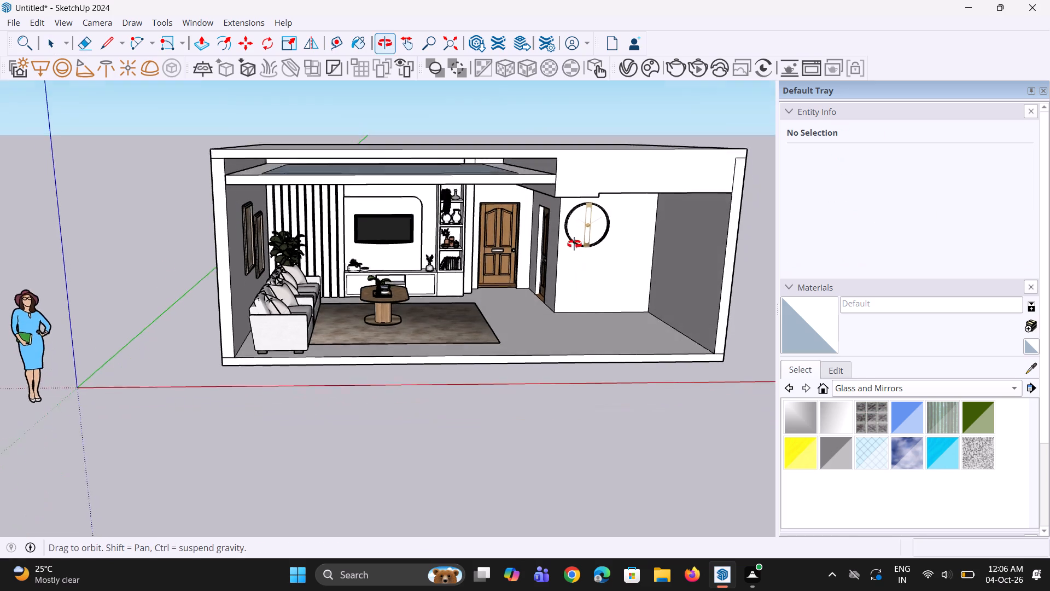
pyautogui.moveTo(574, 244); pyautogui.dragTo(573, 242, button='middle')
pyautogui.scroll(4, 499, 263)
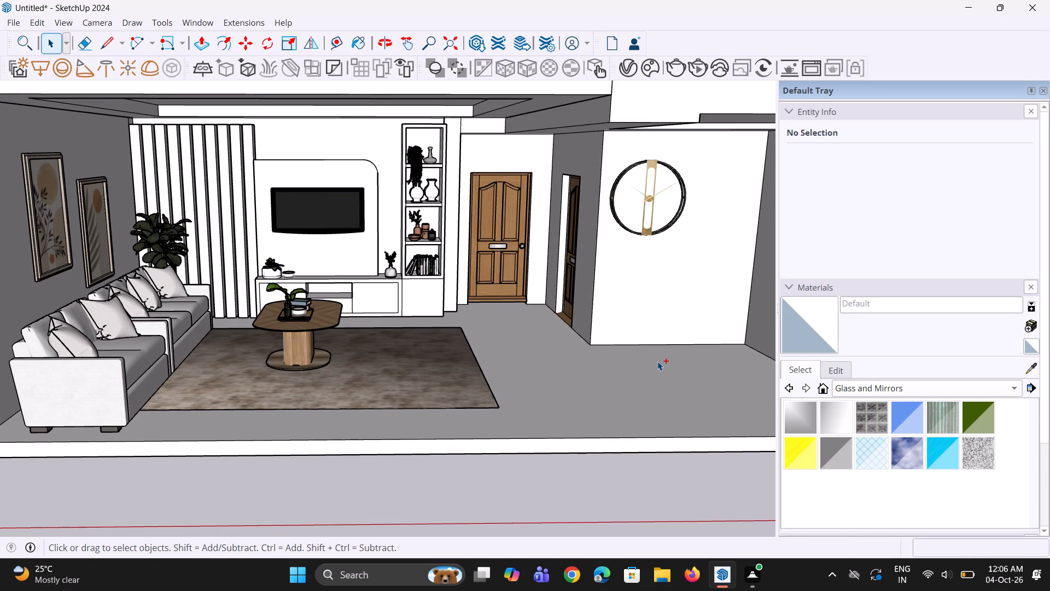
# Save the model in the Documents folder under the name ssssss.
pyautogui.hotkey('ctrl', 's')
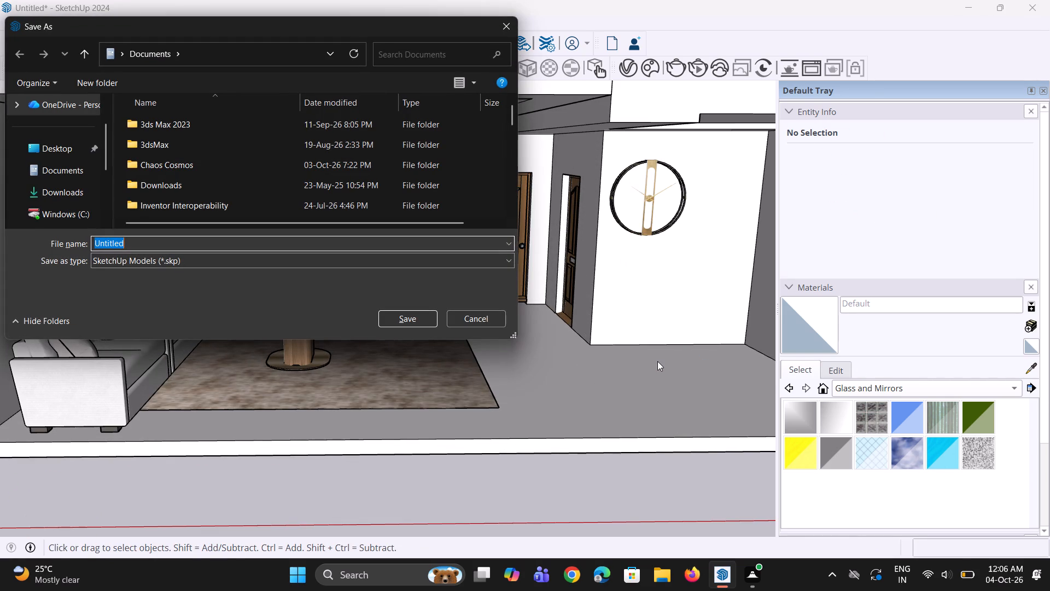
pyautogui.write('ssssss')
pyautogui.press('Return')
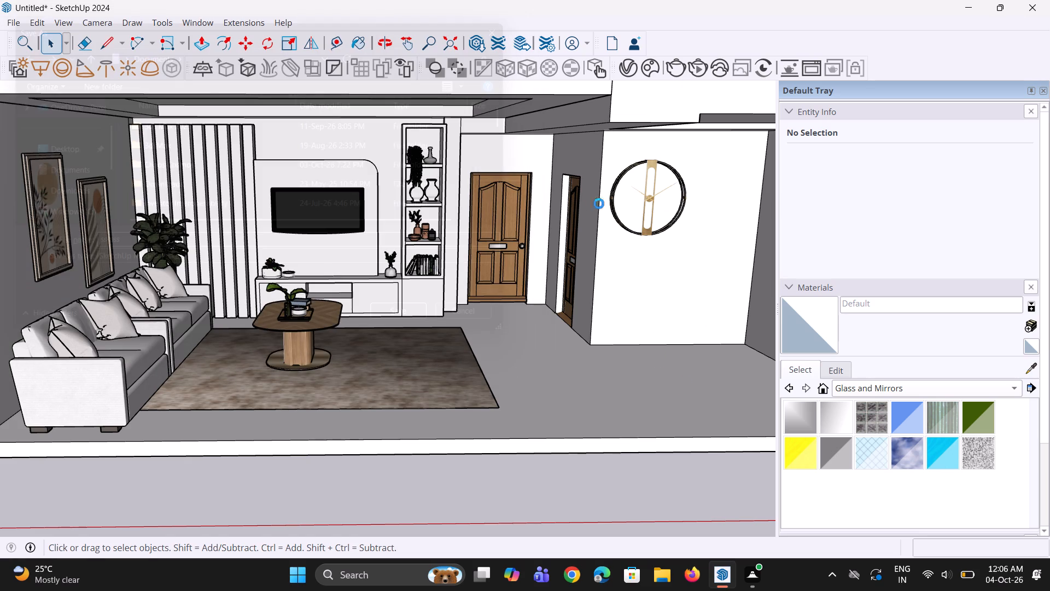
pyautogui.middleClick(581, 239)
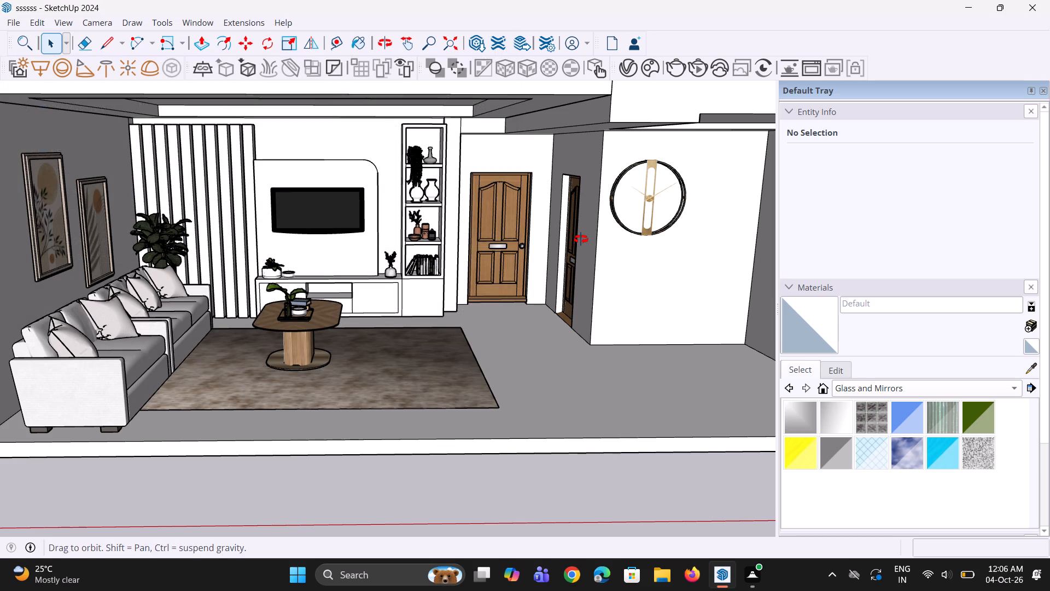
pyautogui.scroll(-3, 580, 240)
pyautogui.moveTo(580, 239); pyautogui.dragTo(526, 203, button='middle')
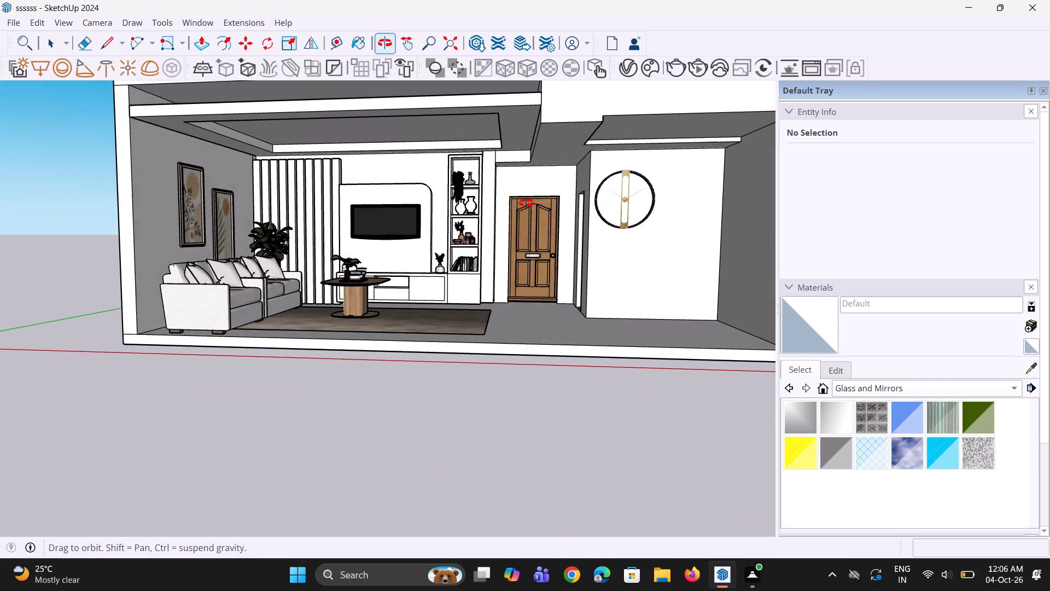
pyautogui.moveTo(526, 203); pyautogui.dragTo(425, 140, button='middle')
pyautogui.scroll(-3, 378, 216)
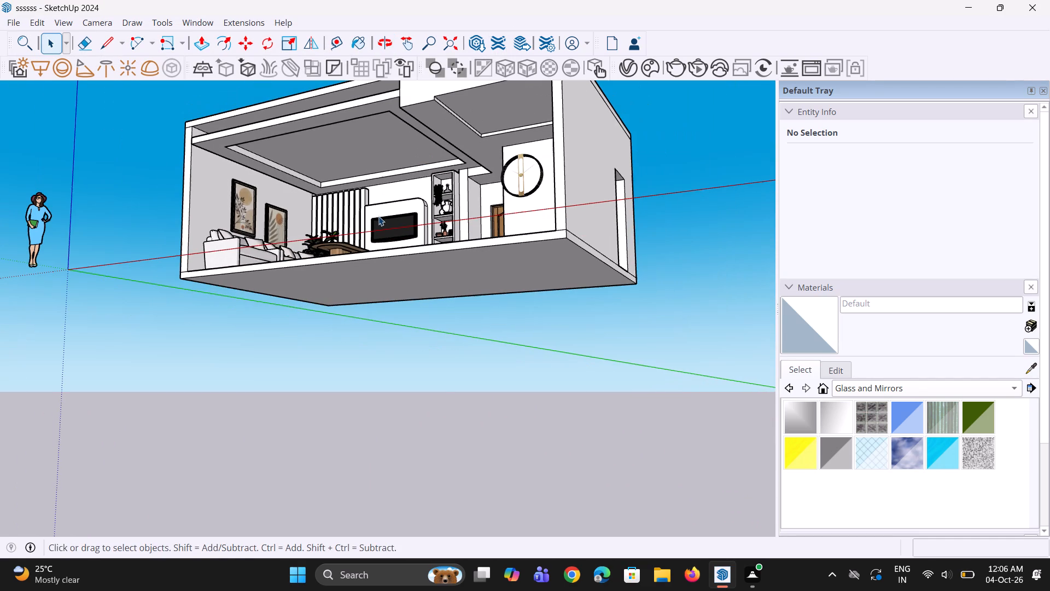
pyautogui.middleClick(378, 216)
# Draw a rectangle about 7' 5" by 1' 10" across the front opening of the display shelf beside the TV panel.
pyautogui.moveTo(458, 210); pyautogui.dragTo(504, 238, button='middle')
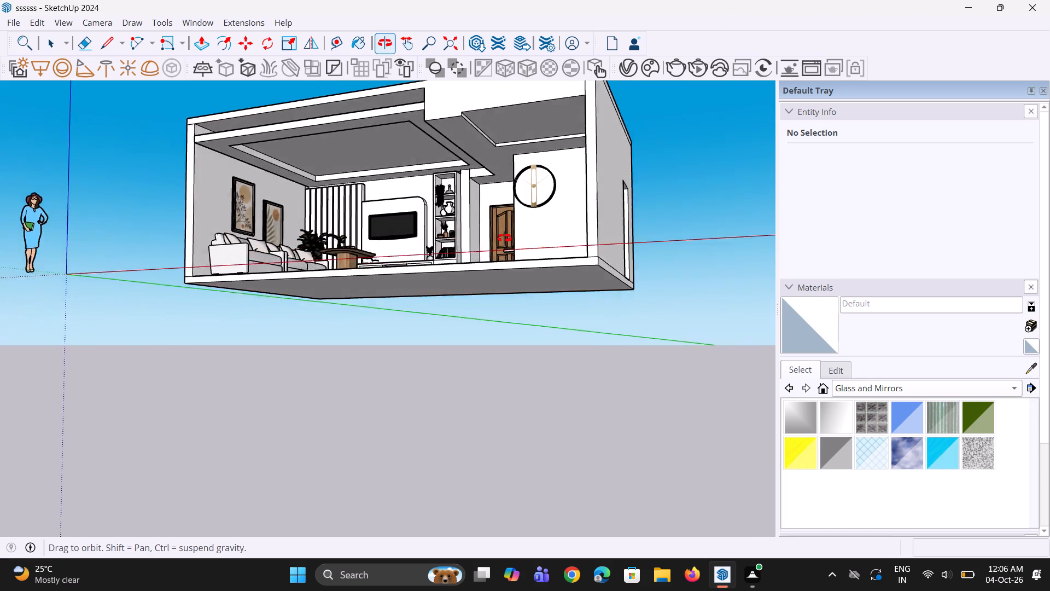
pyautogui.moveTo(504, 238); pyautogui.dragTo(627, 279, button='middle')
pyautogui.scroll(5, 475, 199)
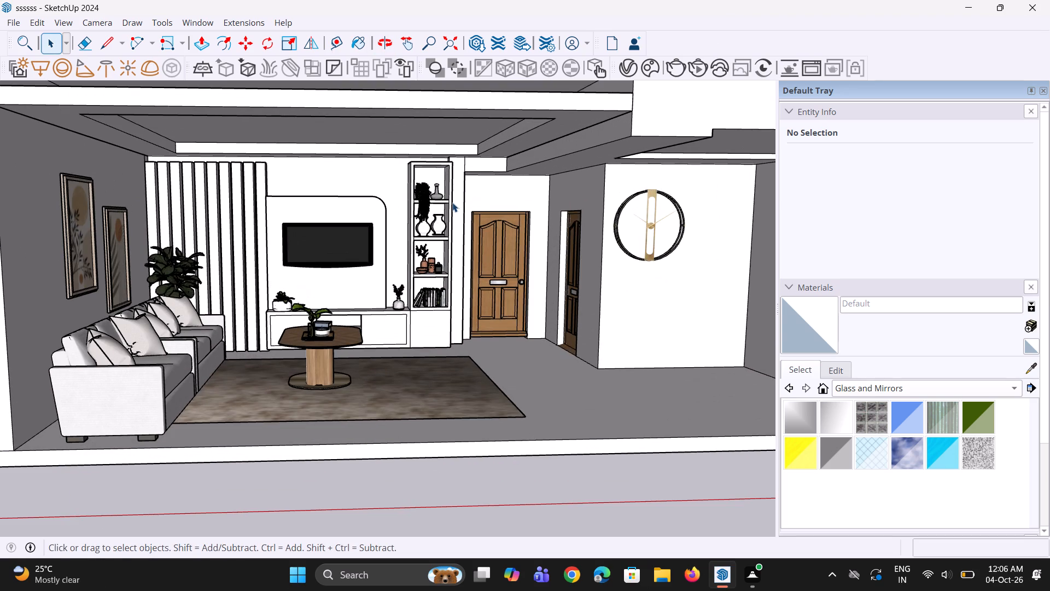
pyautogui.scroll(-1, 452, 202)
pyautogui.moveTo(452, 204); pyautogui.dragTo(437, 205, button='middle')
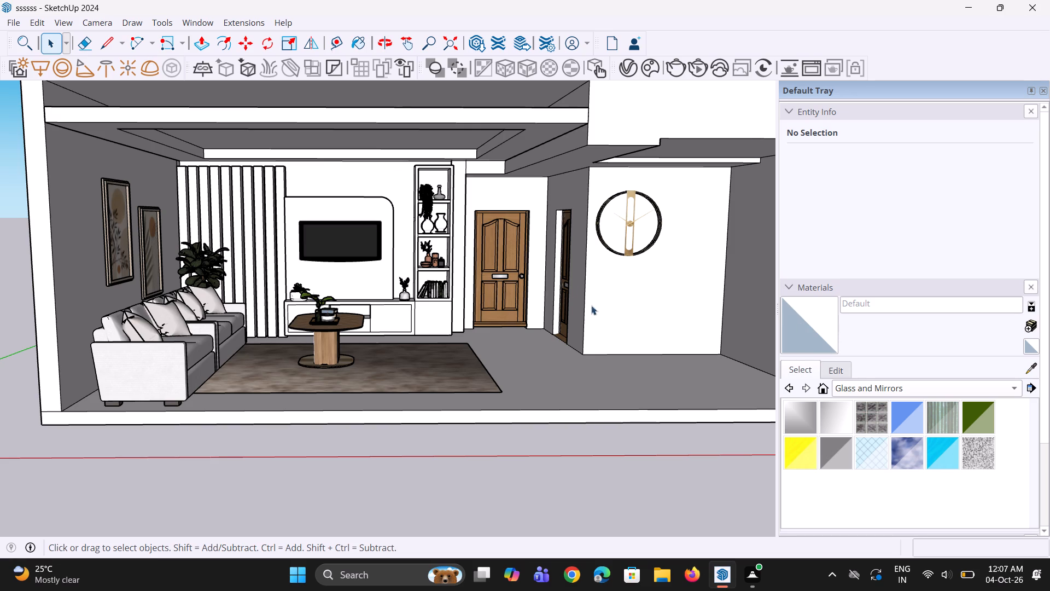
pyautogui.scroll(1, 375, 178)
pyautogui.scroll(7, 437, 189)
pyautogui.moveTo(440, 192); pyautogui.dragTo(428, 196, button='middle')
pyautogui.press('r')
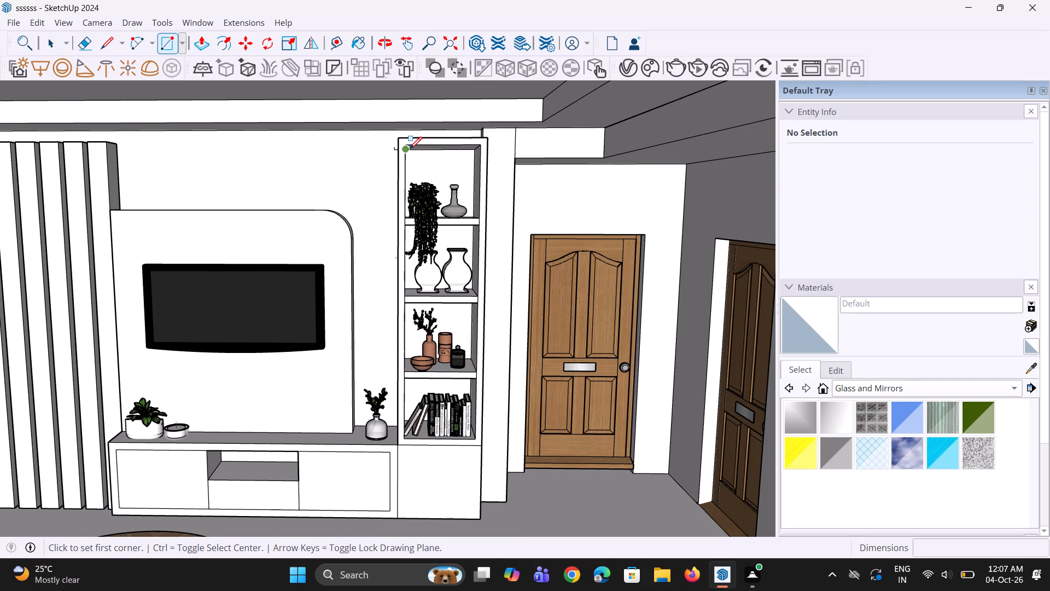
pyautogui.click(408, 147)
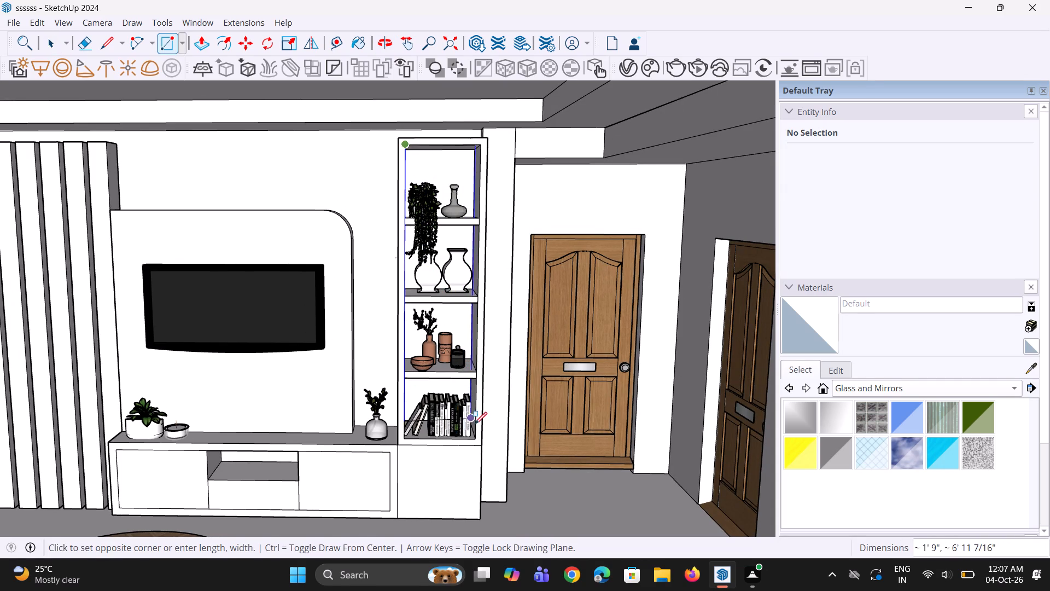
pyautogui.click(476, 439)
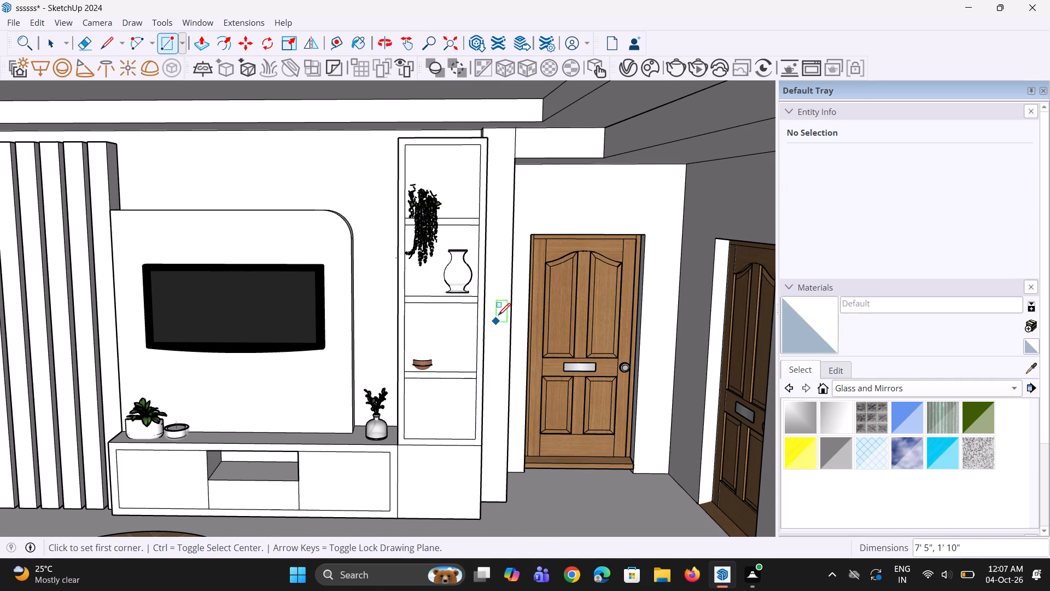
# Move the protruding stone jar on the display shelf about 10 3/8" back behind the new front face.
pyautogui.scroll(1, 499, 315)
pyautogui.moveTo(499, 315); pyautogui.dragTo(352, 350, button='middle')
pyautogui.moveTo(376, 328); pyautogui.dragTo(527, 296, button='middle')
pyautogui.click(451, 53)
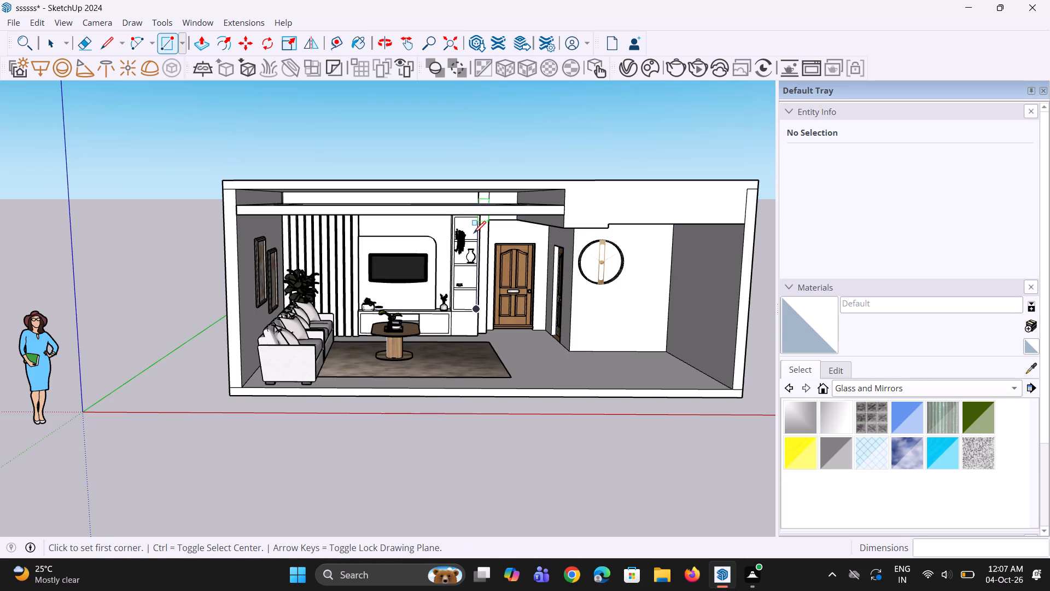
pyautogui.scroll(5, 474, 233)
pyautogui.press('space')
pyautogui.scroll(3, 468, 274)
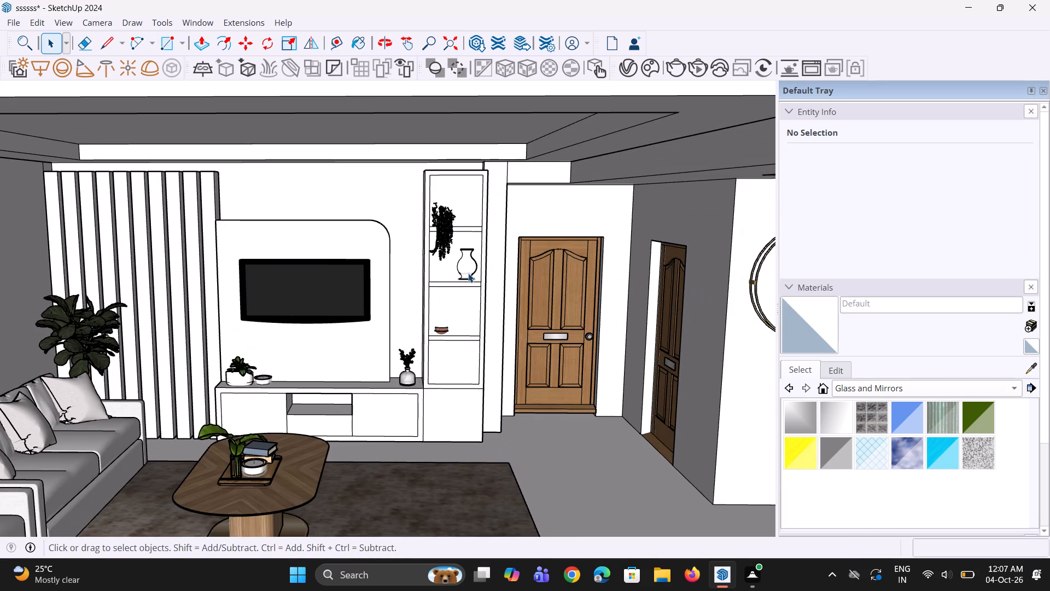
pyautogui.click(468, 273)
pyautogui.scroll(6, 469, 272)
pyautogui.moveTo(474, 266); pyautogui.dragTo(375, 279, button='middle')
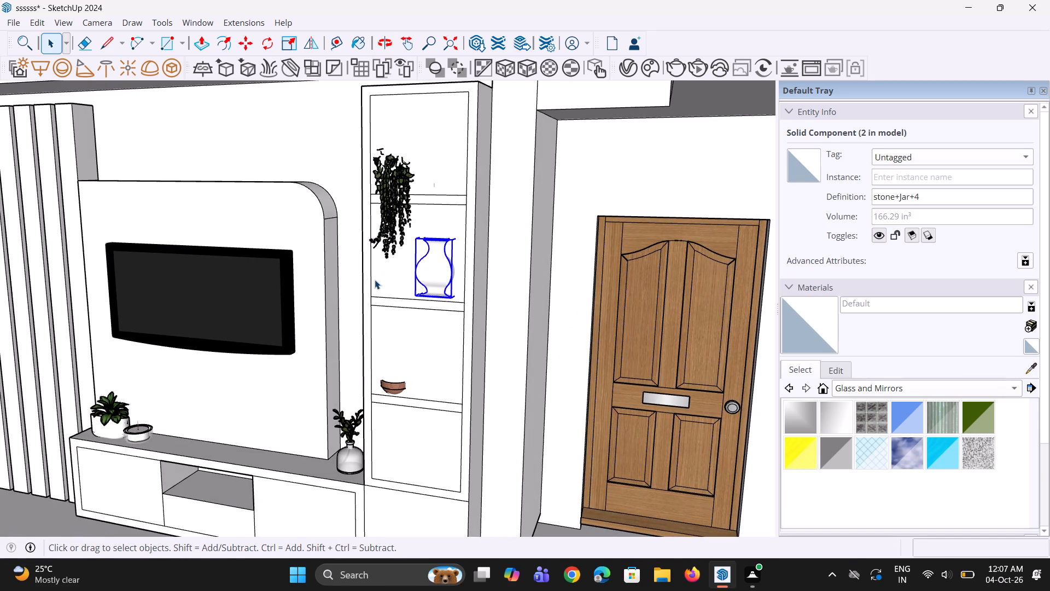
pyautogui.press('m')
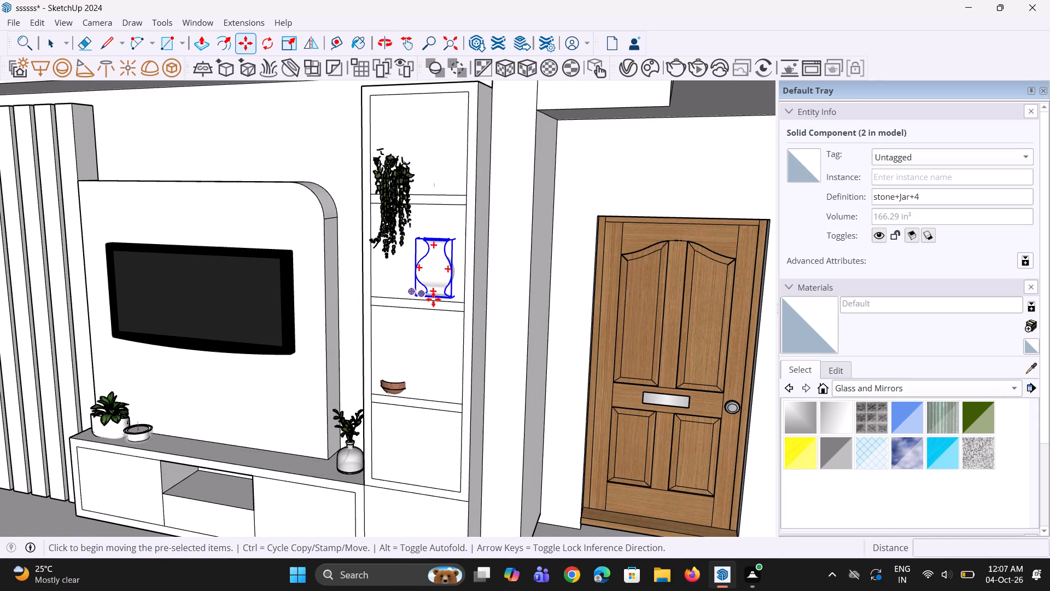
pyautogui.click(451, 298)
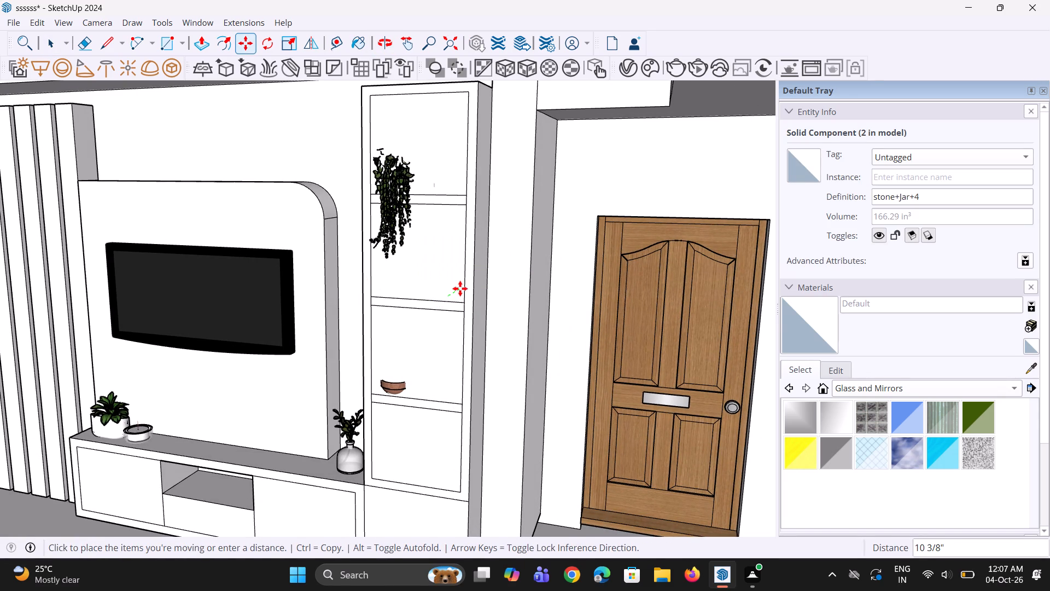
pyautogui.click(460, 288)
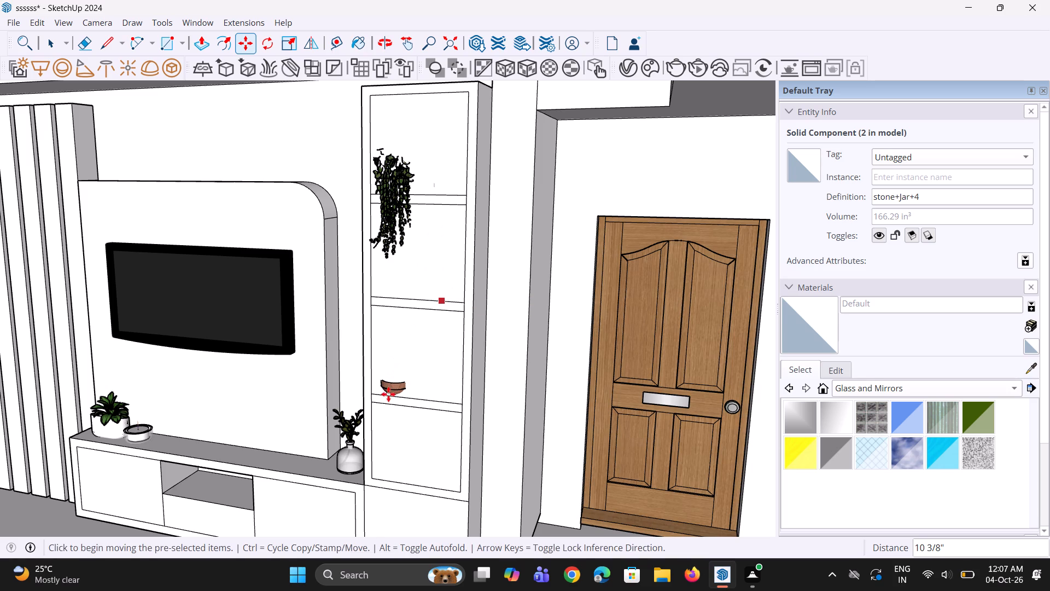
# Move the decor set with the protruding bowl about 1 7/8" back behind the display shelf's front face.
pyautogui.press('space')
pyautogui.click(383, 391)
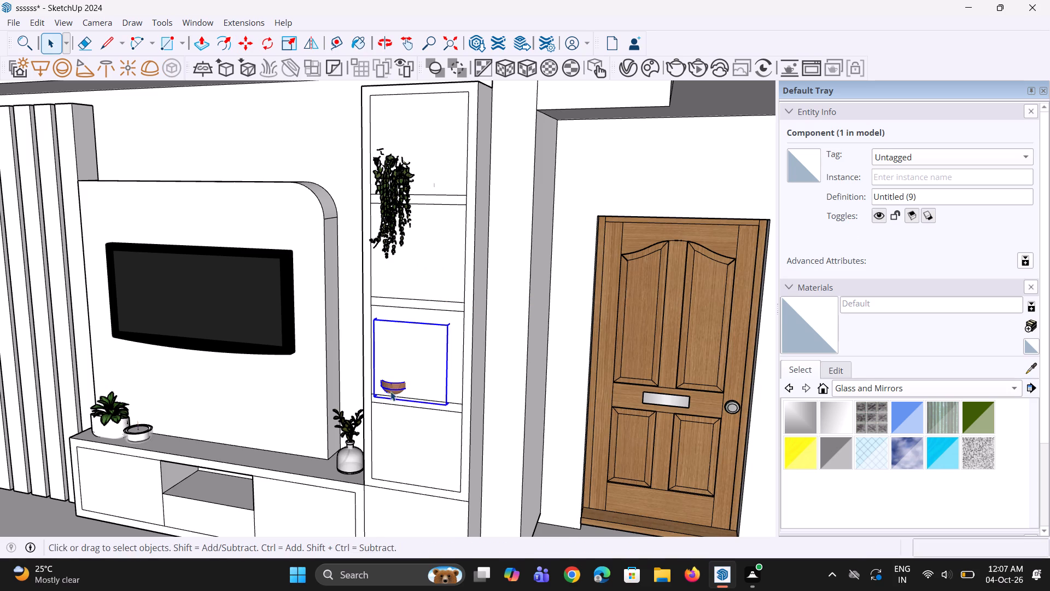
pyautogui.moveTo(390, 391); pyautogui.dragTo(363, 399, button='middle')
pyautogui.click(383, 393)
pyautogui.scroll(3, 386, 393)
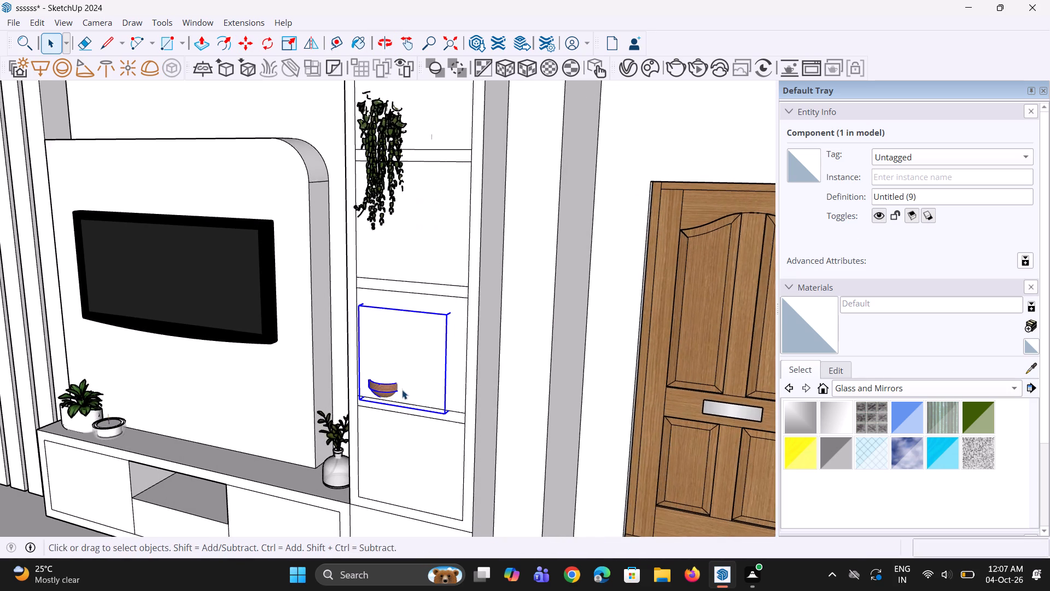
pyautogui.scroll(1, 402, 390)
pyautogui.press('m')
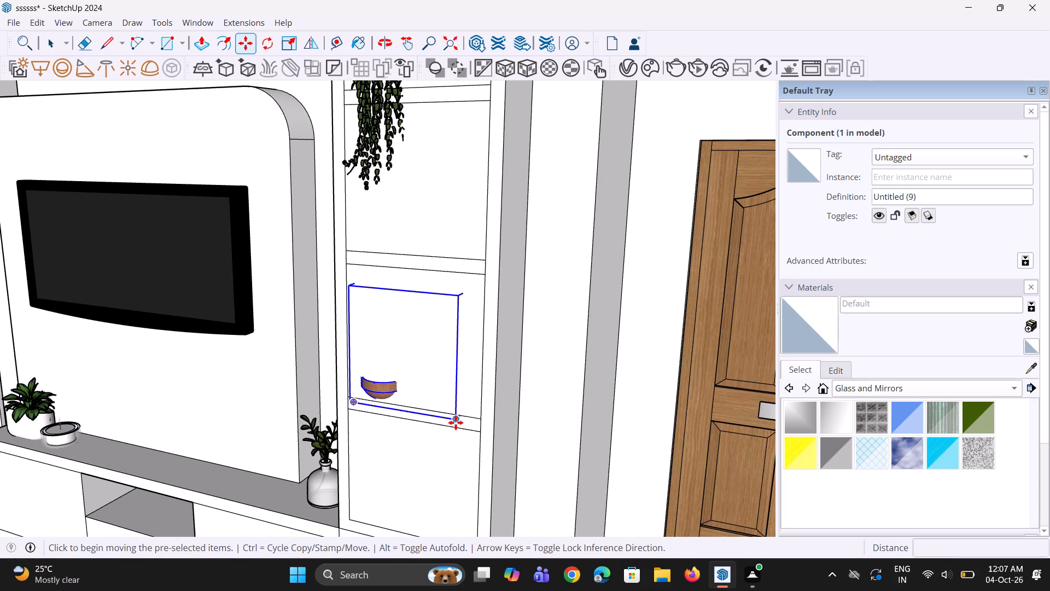
pyautogui.click(455, 422)
pyautogui.click(463, 413)
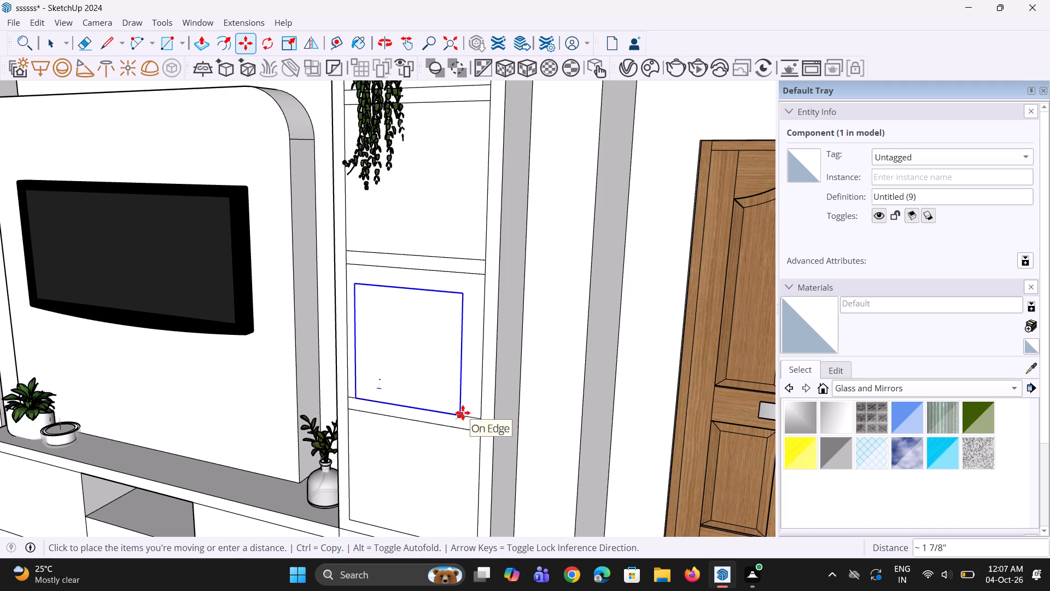
pyautogui.scroll(-8, 450, 398)
pyautogui.press('space')
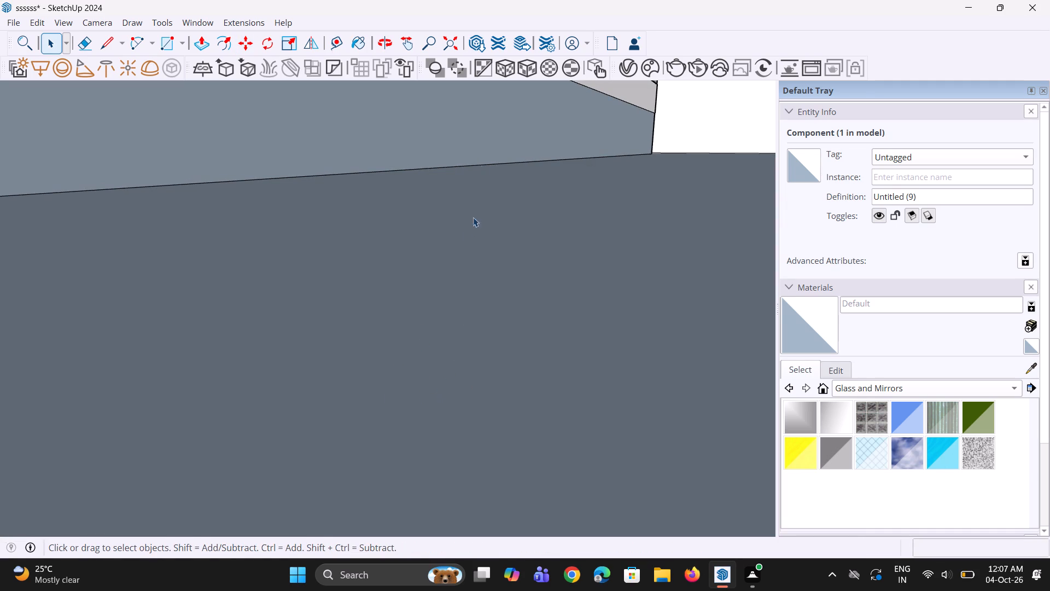
# Paint the four front faces of the display shelf with Translucent Glass Gray and clear the selection.
pyautogui.click(455, 45)
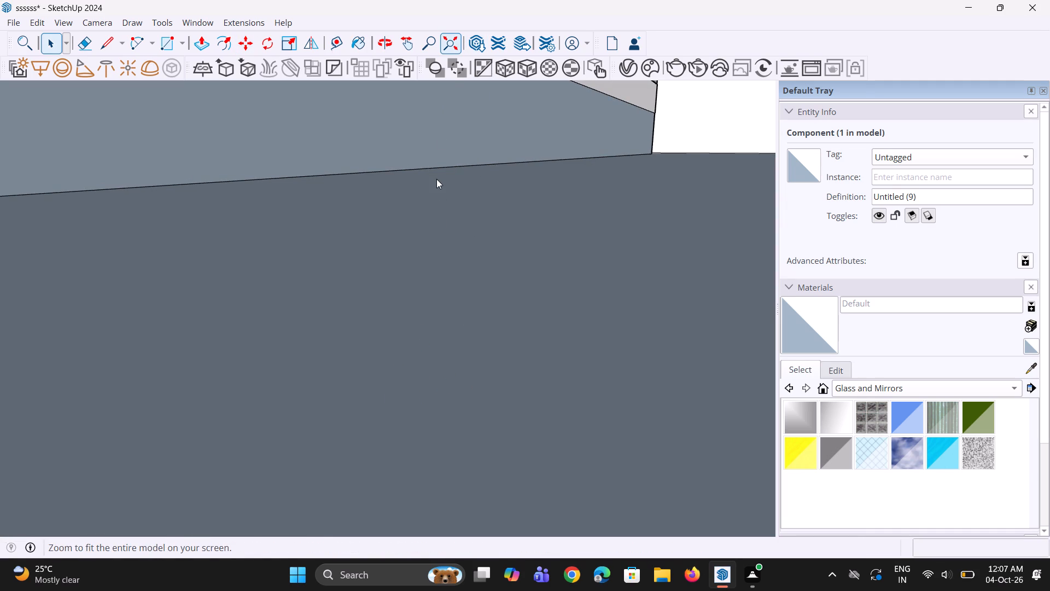
pyautogui.moveTo(416, 290); pyautogui.dragTo(456, 277, button='middle')
pyautogui.scroll(1, 437, 282)
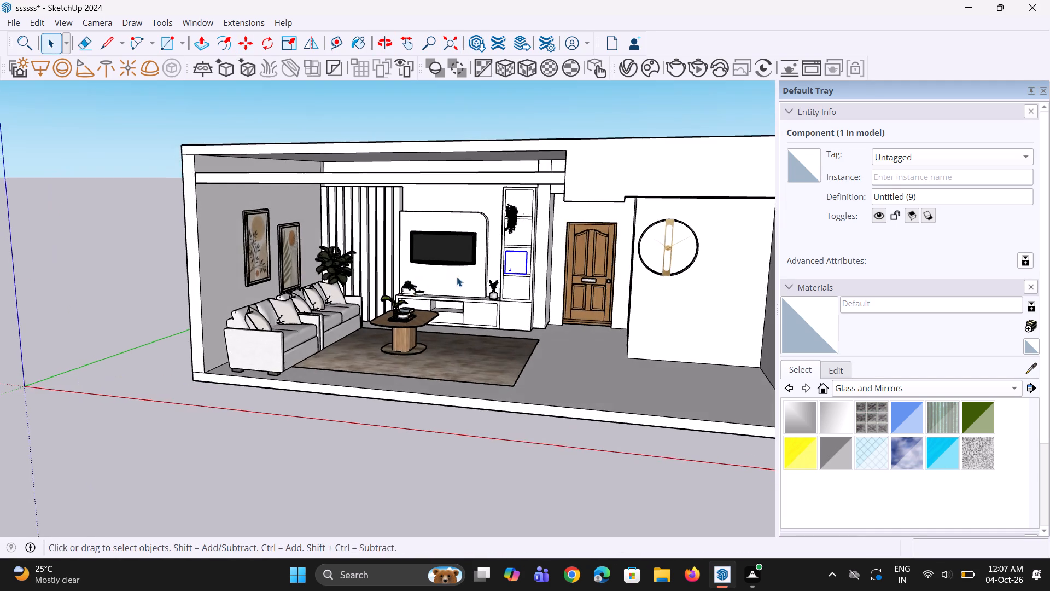
pyautogui.scroll(6, 493, 256)
pyautogui.press('space')
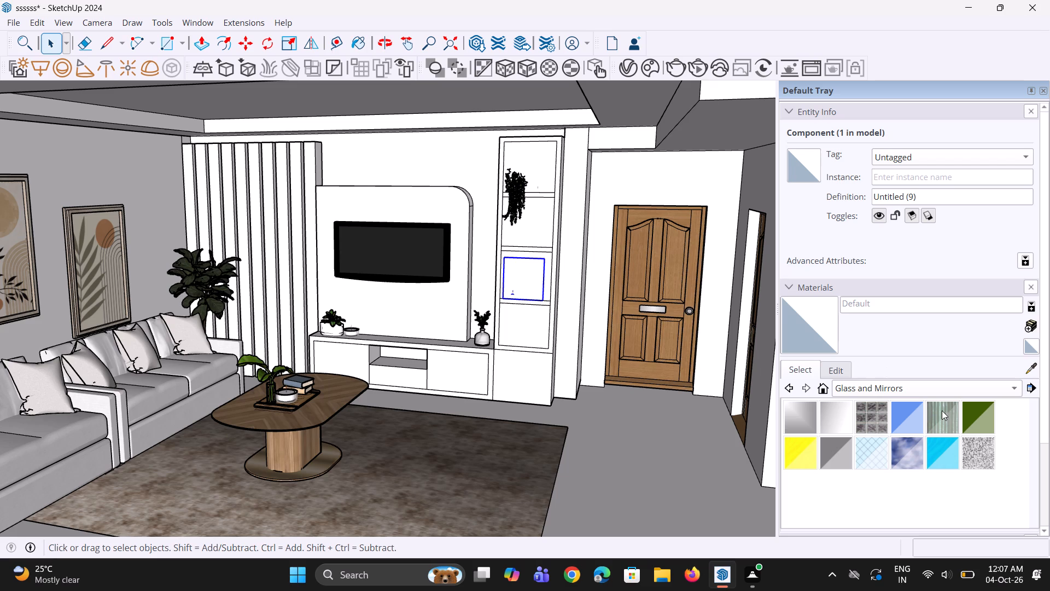
pyautogui.click(853, 461)
pyautogui.click(842, 459)
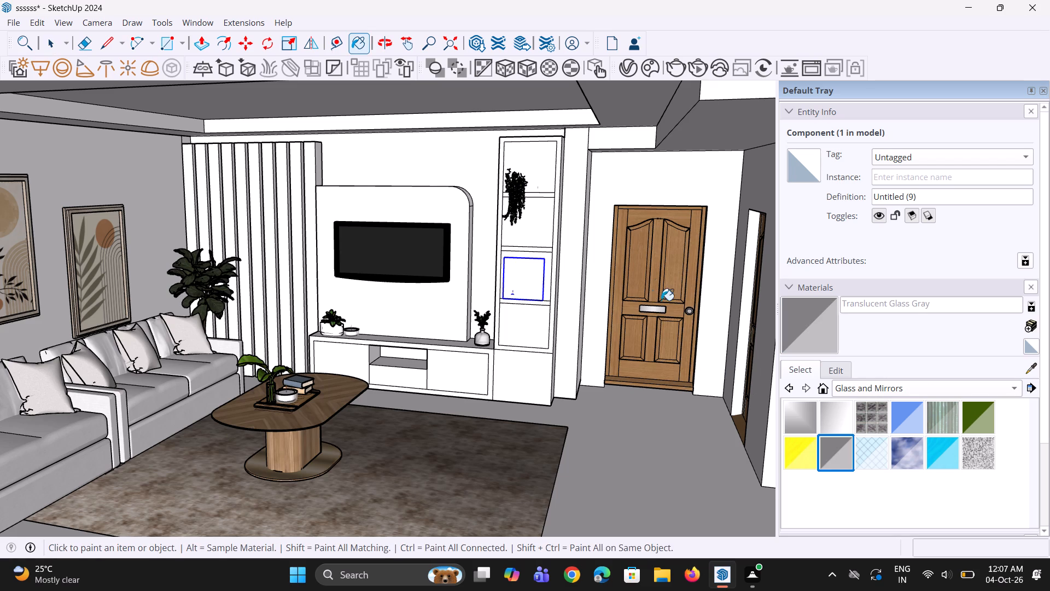
pyautogui.scroll(2, 564, 212)
pyautogui.click(539, 170)
pyautogui.click(544, 240)
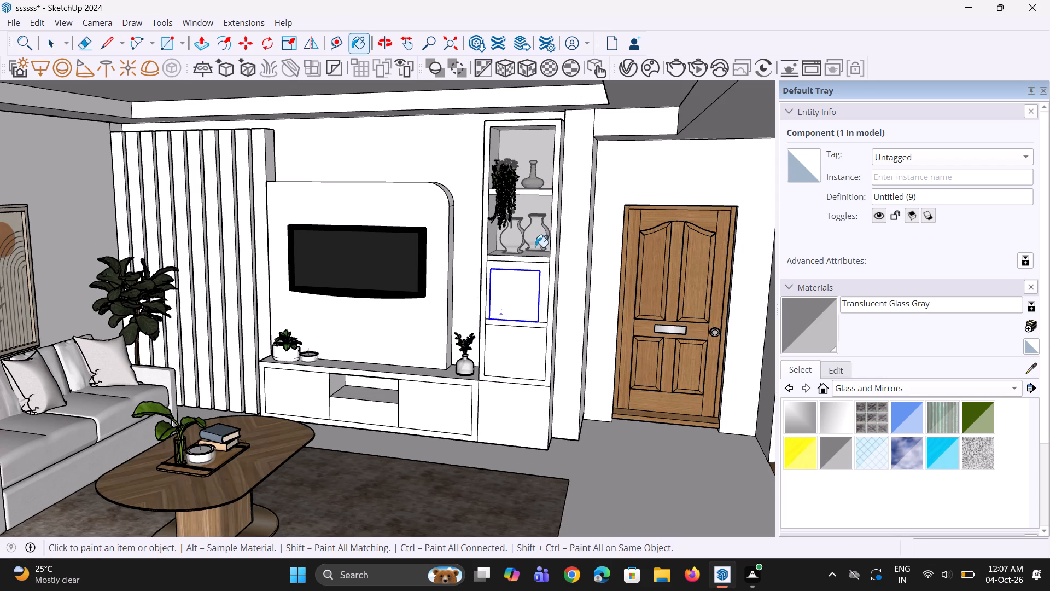
pyautogui.click(529, 289)
pyautogui.click(511, 359)
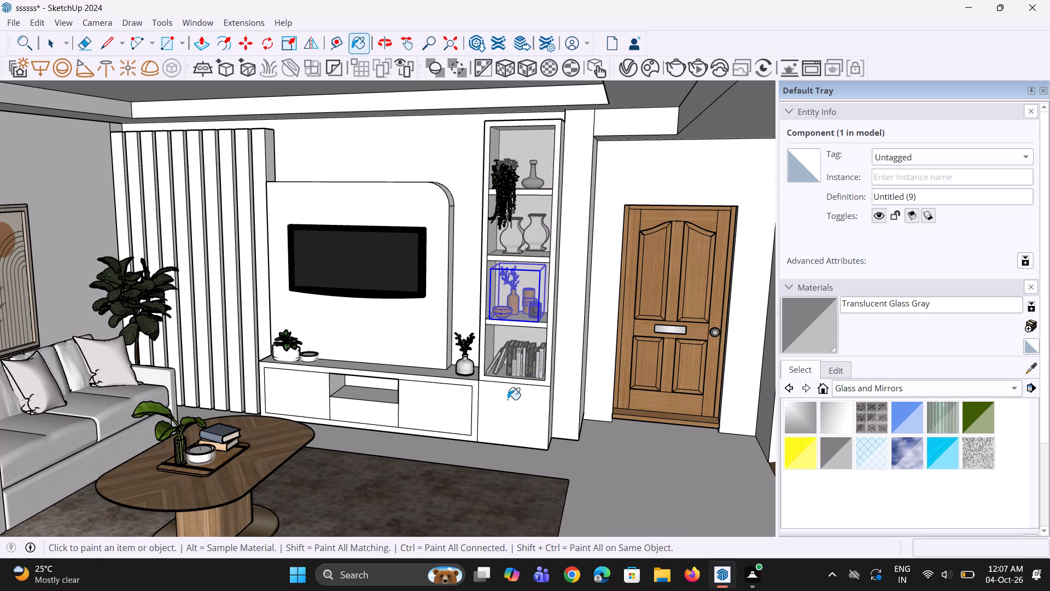
pyautogui.press('space')
pyautogui.press('space')
pyautogui.scroll(-8, 484, 402)
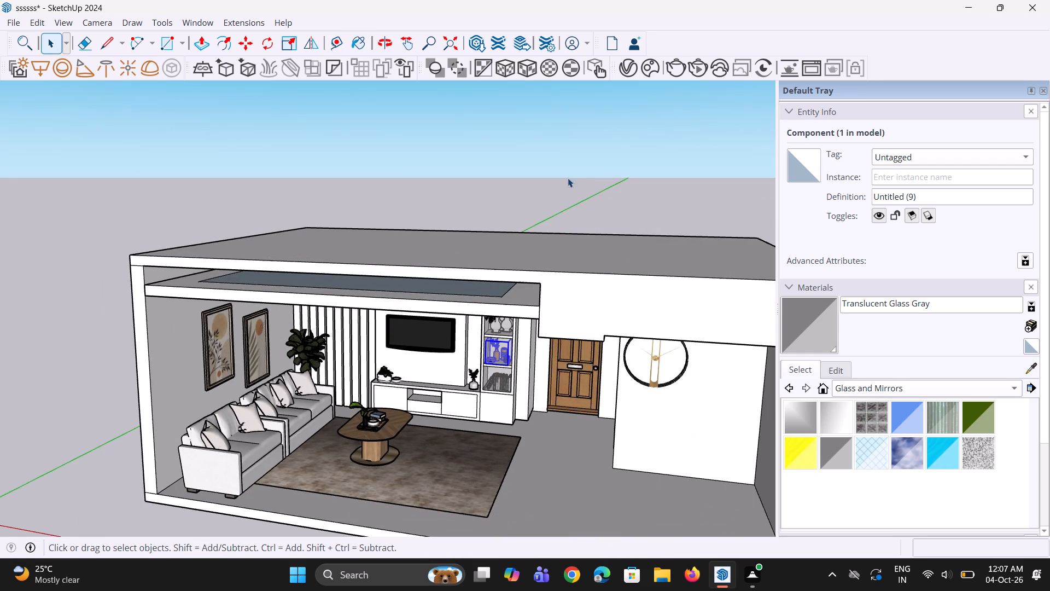
pyautogui.click(568, 178)
# Paint all ten vertical slats beside the TV panel with Color C08 from the Colors library.
pyautogui.moveTo(475, 392); pyautogui.dragTo(505, 337, button='middle')
pyautogui.scroll(7, 499, 326)
pyautogui.moveTo(497, 323); pyautogui.dragTo(435, 334, button='middle')
pyautogui.moveTo(476, 318); pyautogui.dragTo(505, 331, button='middle')
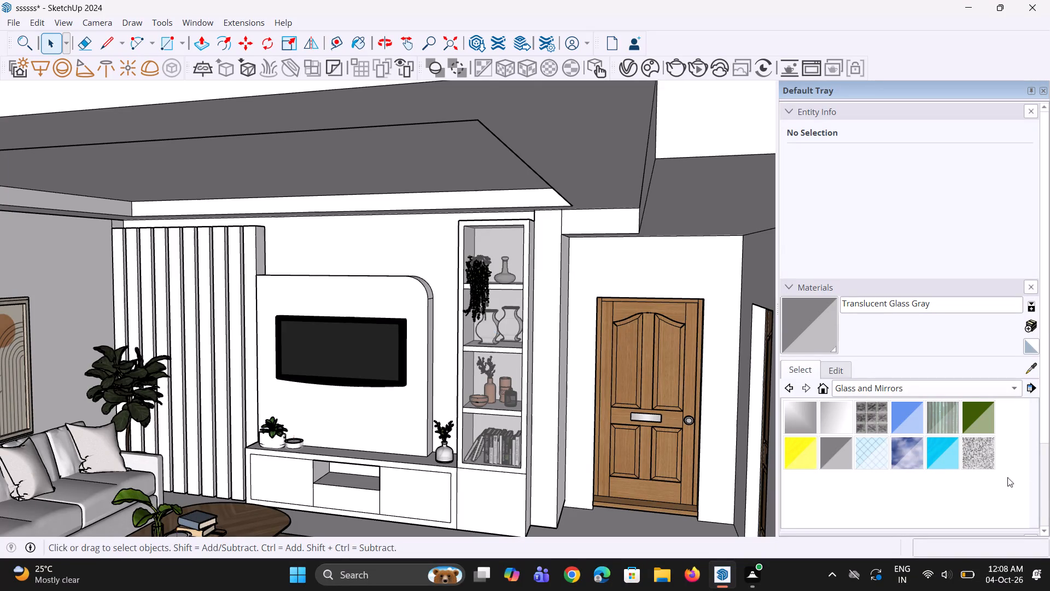
pyautogui.click(805, 366)
pyautogui.click(810, 376)
pyautogui.click(856, 392)
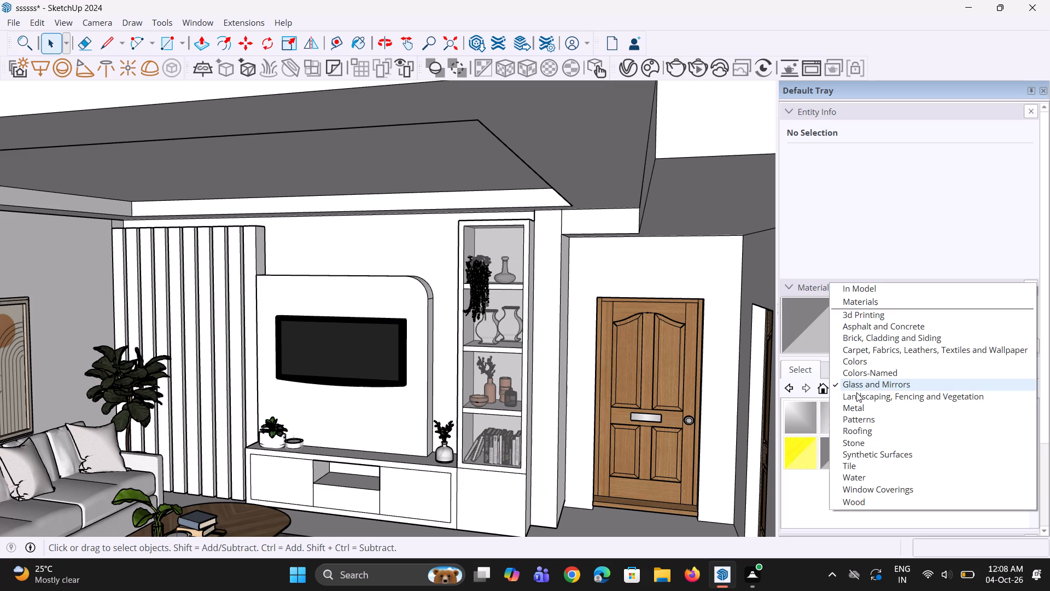
pyautogui.click(865, 363)
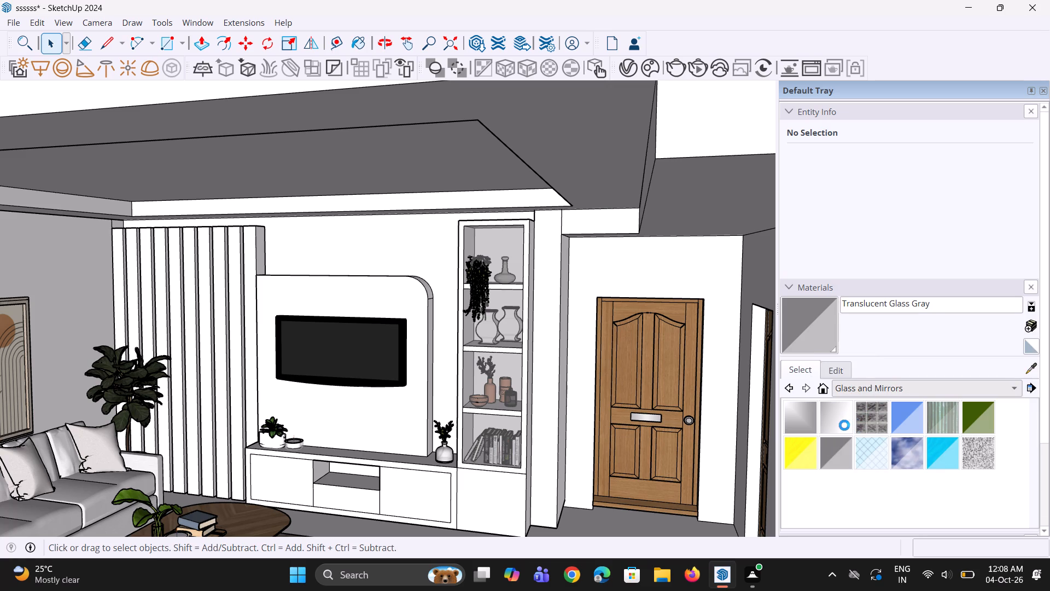
pyautogui.scroll(-2, 844, 425)
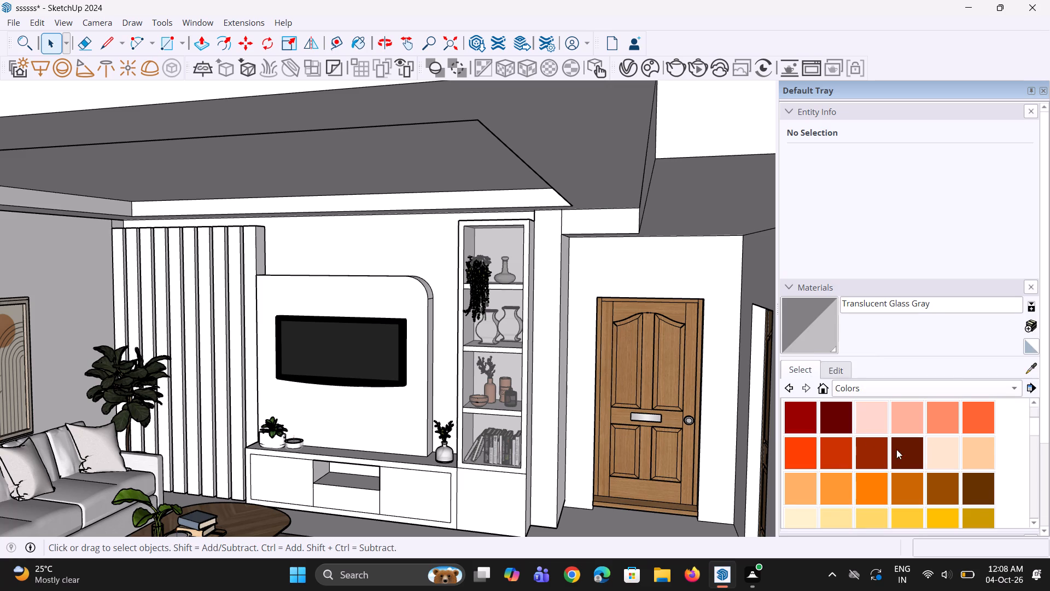
pyautogui.click(971, 494)
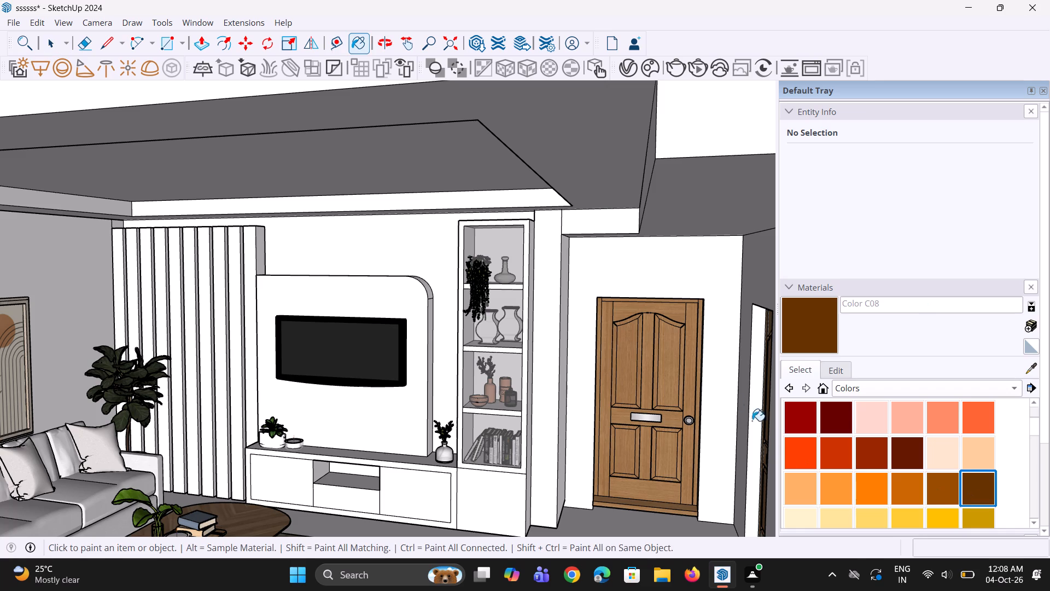
pyautogui.scroll(2, 127, 212)
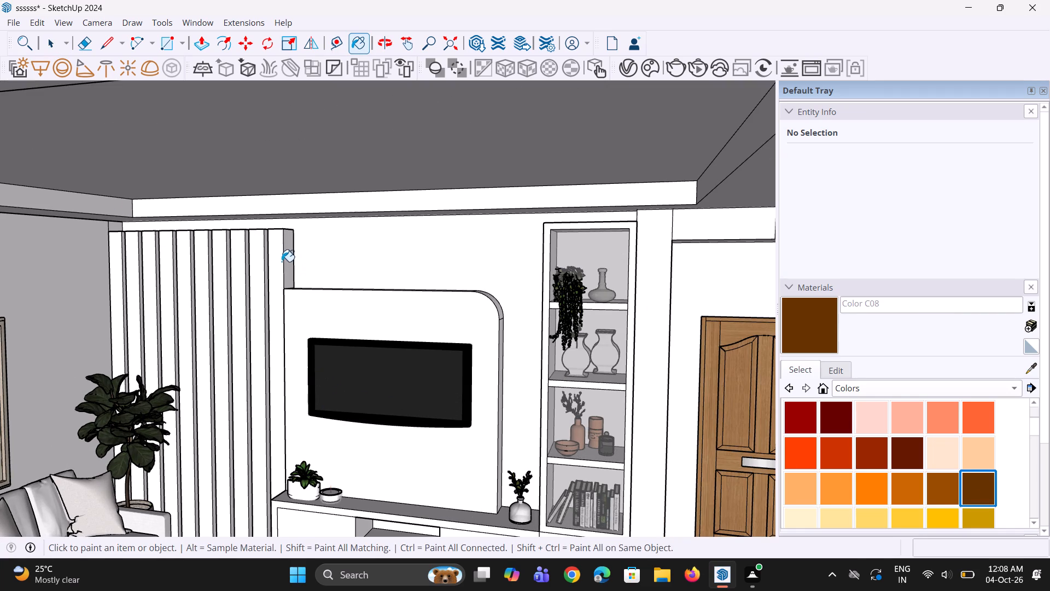
pyautogui.click(279, 261)
pyautogui.click(260, 252)
pyautogui.click(243, 253)
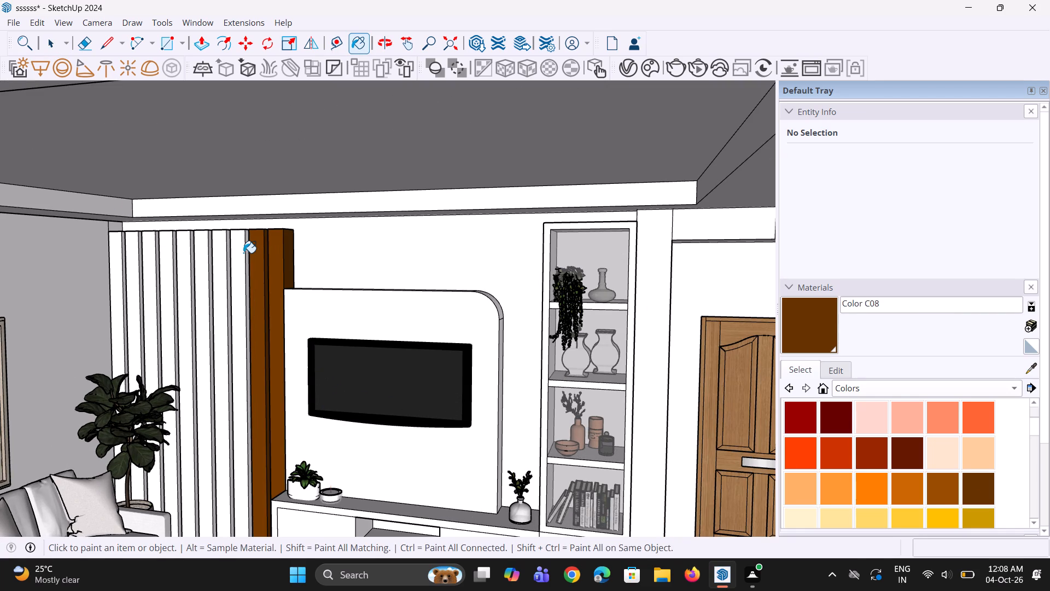
pyautogui.moveTo(265, 254); pyautogui.dragTo(281, 242, button='middle')
pyautogui.click(220, 246)
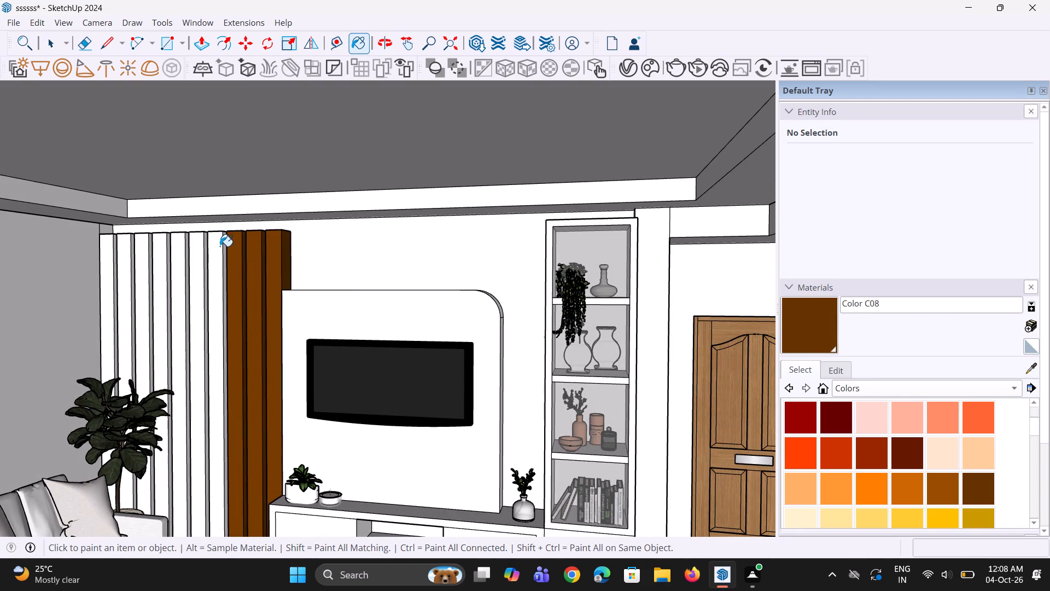
pyautogui.click(197, 247)
pyautogui.click(180, 254)
pyautogui.click(162, 250)
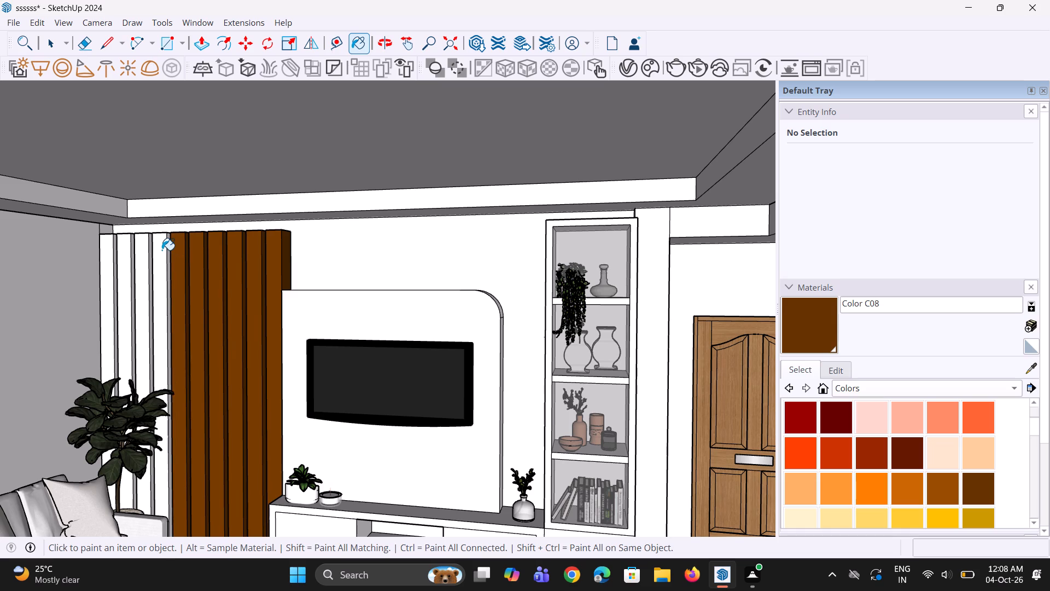
pyautogui.click(146, 248)
pyautogui.click(127, 251)
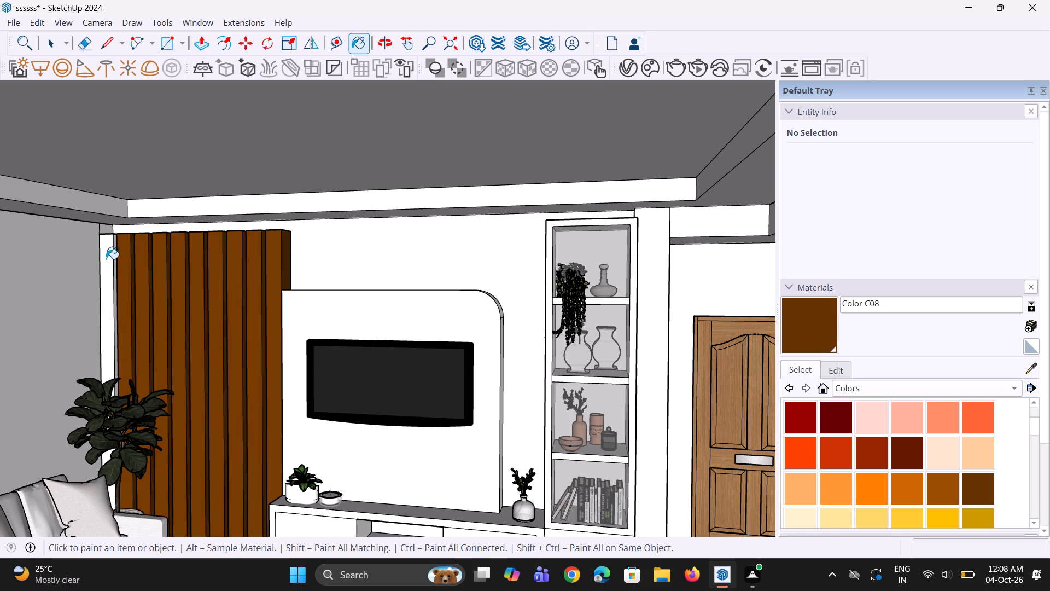
pyautogui.click(106, 259)
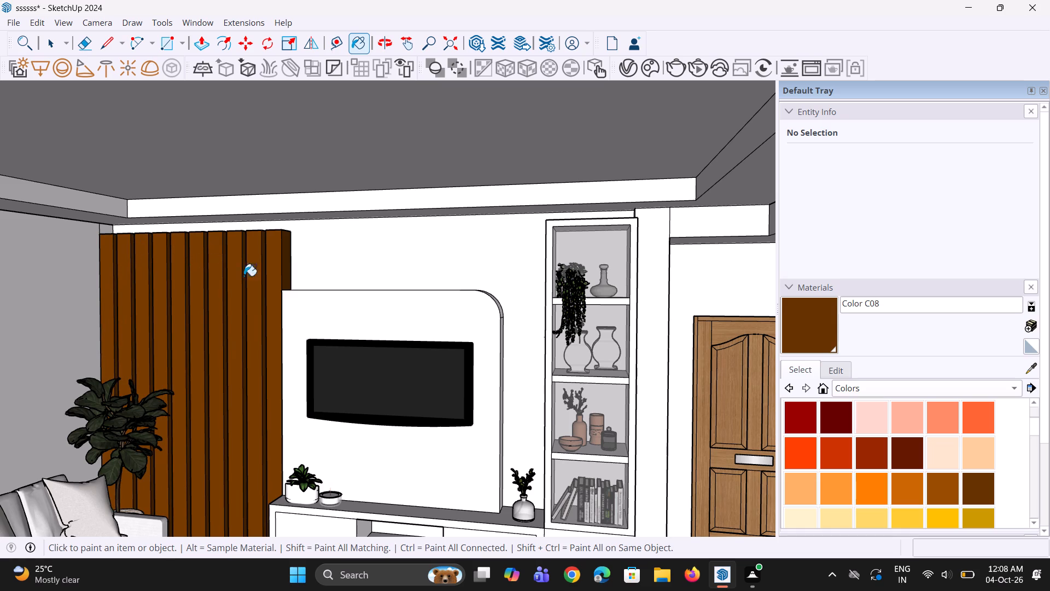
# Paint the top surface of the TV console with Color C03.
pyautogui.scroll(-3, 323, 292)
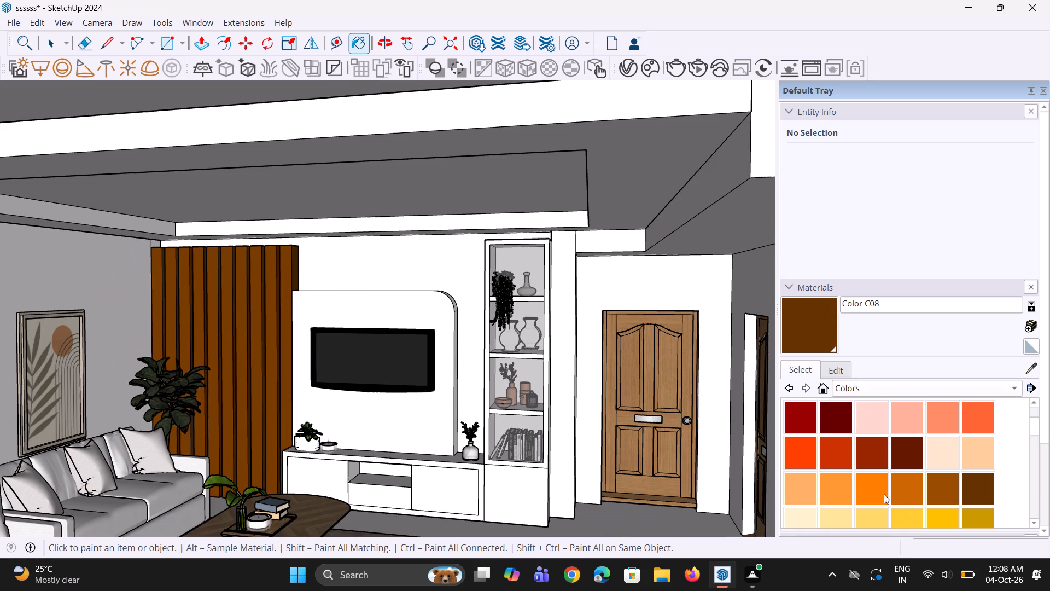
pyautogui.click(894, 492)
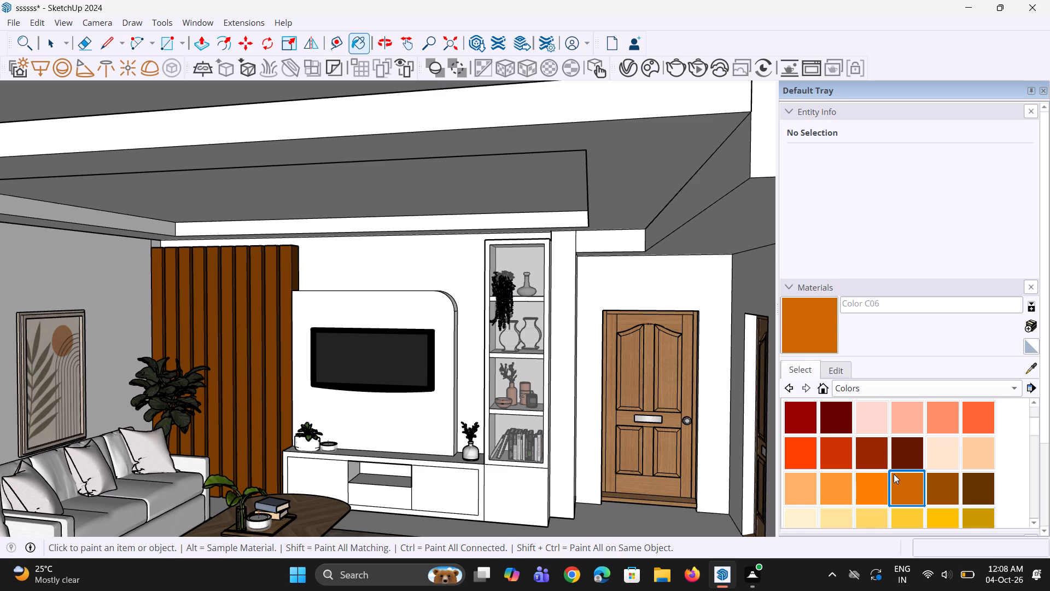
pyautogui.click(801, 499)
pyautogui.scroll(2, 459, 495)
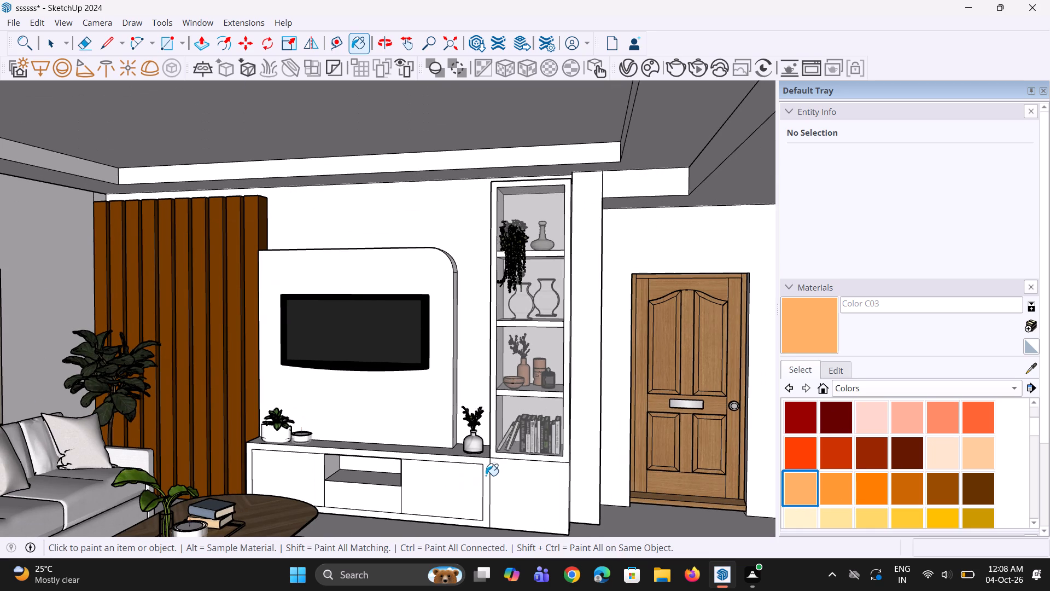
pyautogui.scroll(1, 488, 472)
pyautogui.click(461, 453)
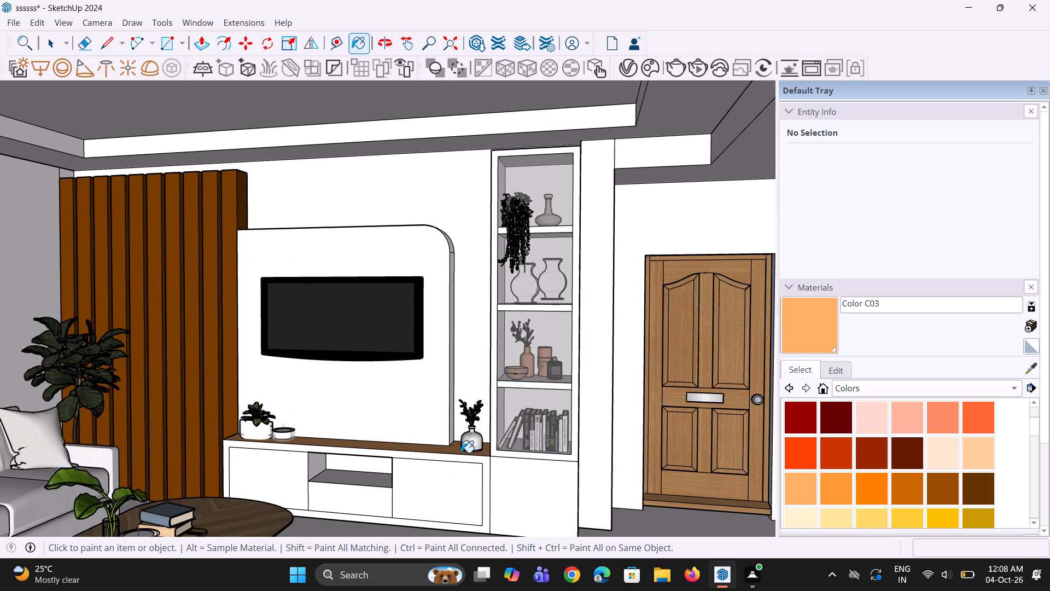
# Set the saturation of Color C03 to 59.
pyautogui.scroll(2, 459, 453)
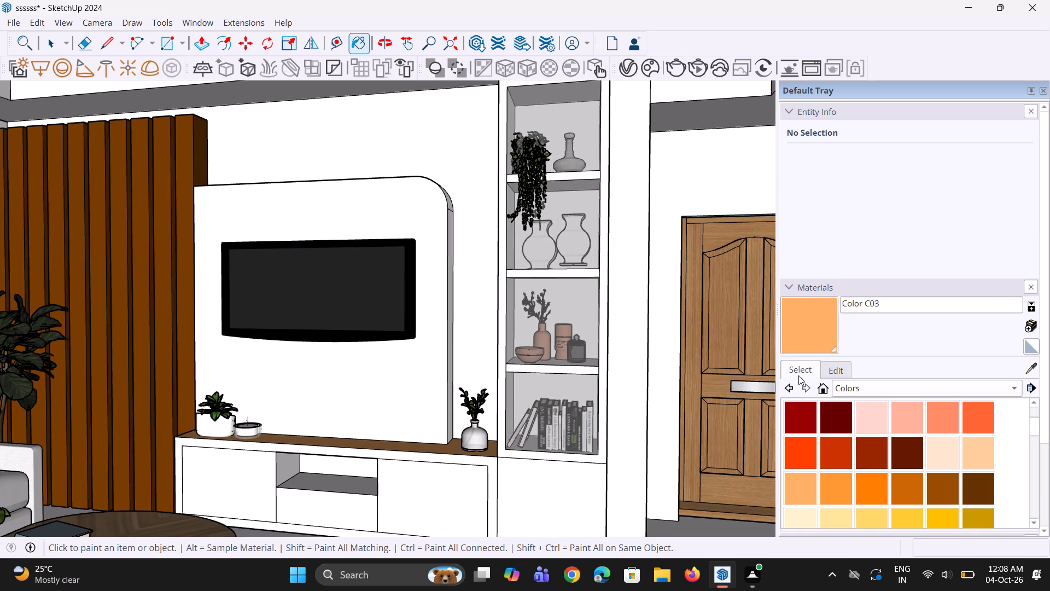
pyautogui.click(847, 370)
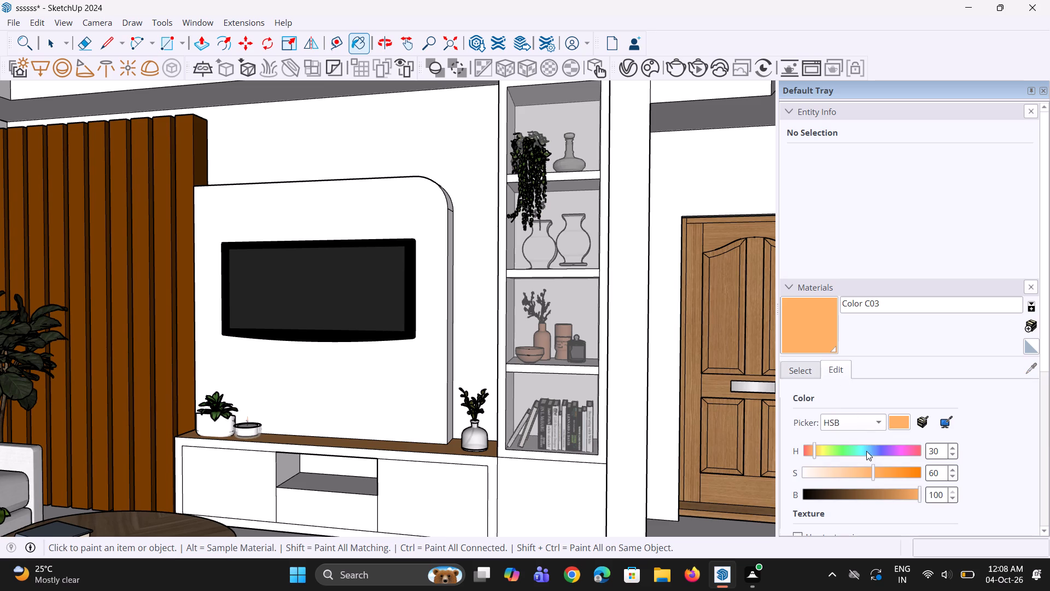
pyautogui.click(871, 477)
# Repaint the top surface of the TV console with Color C06.
pyautogui.click(794, 367)
pyautogui.click(876, 494)
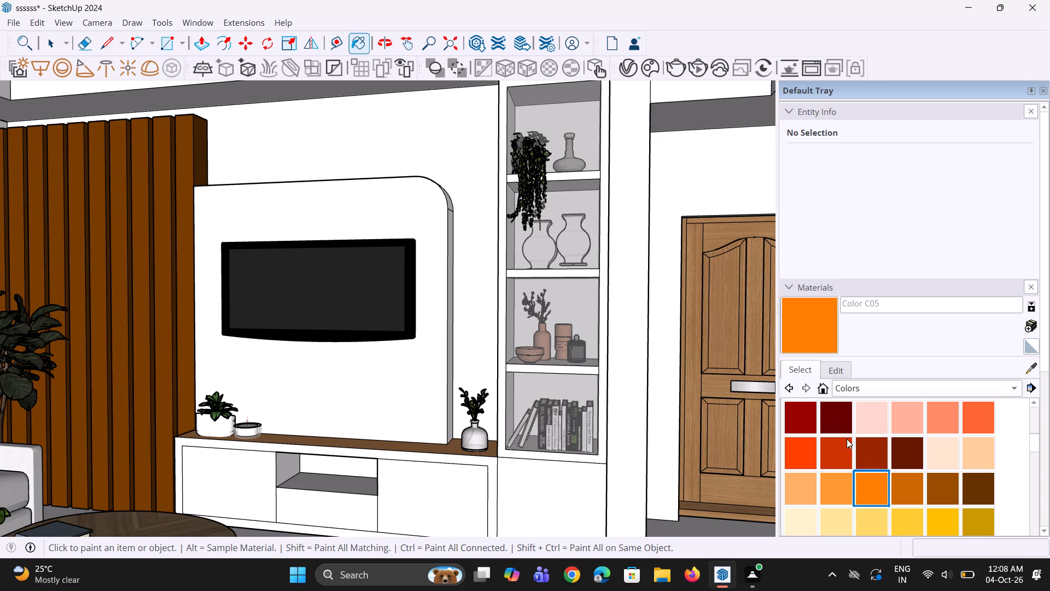
pyautogui.click(900, 492)
pyautogui.click(834, 370)
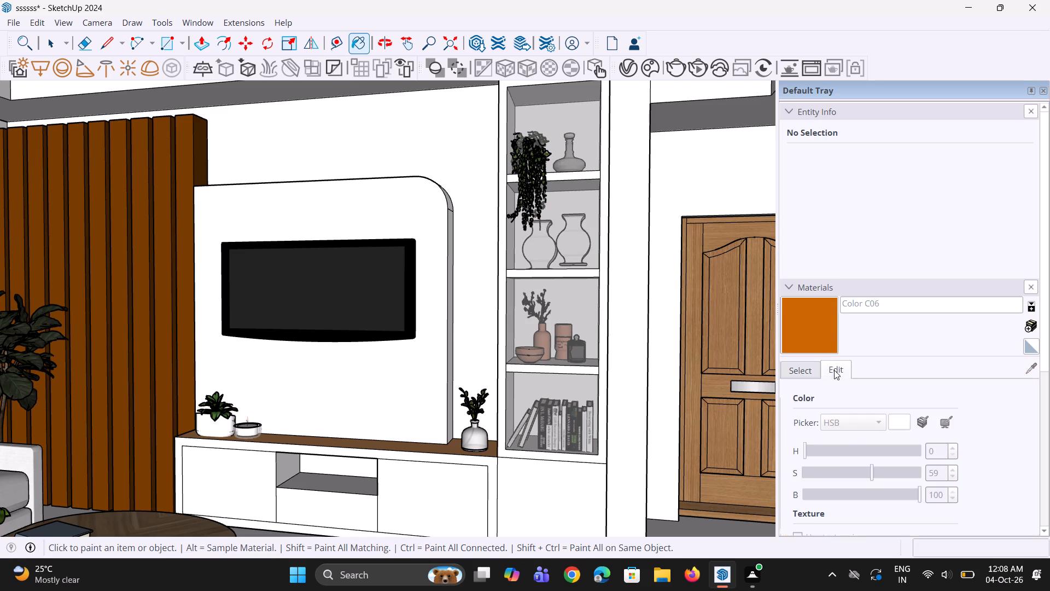
pyautogui.click(808, 372)
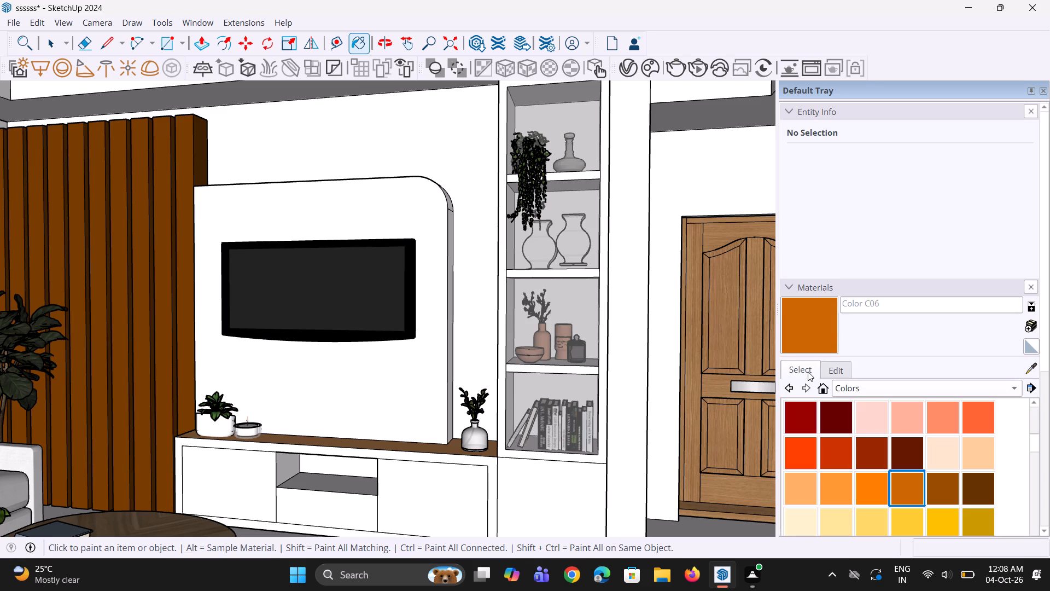
pyautogui.click(453, 449)
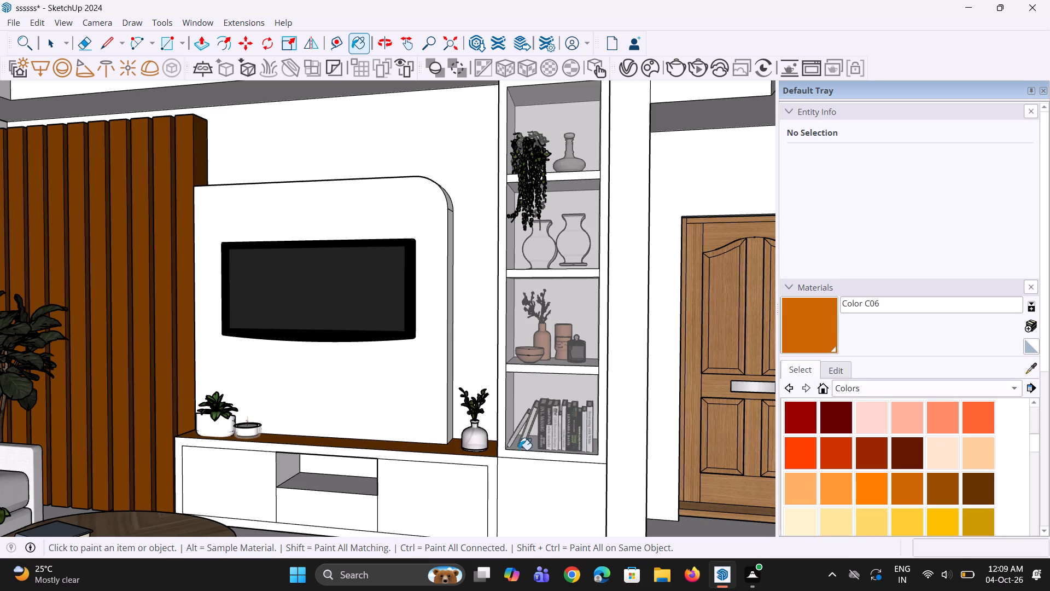
# Edit Color C06 to a saturation of 73 and a brightness of 92.
pyautogui.click(841, 373)
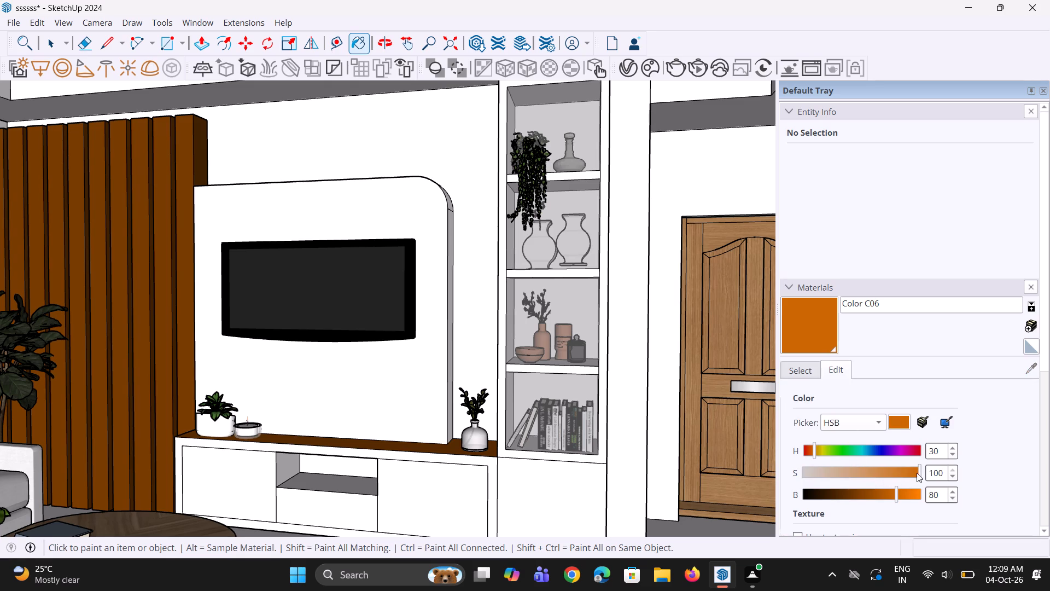
pyautogui.moveTo(917, 473); pyautogui.dragTo(878, 472)
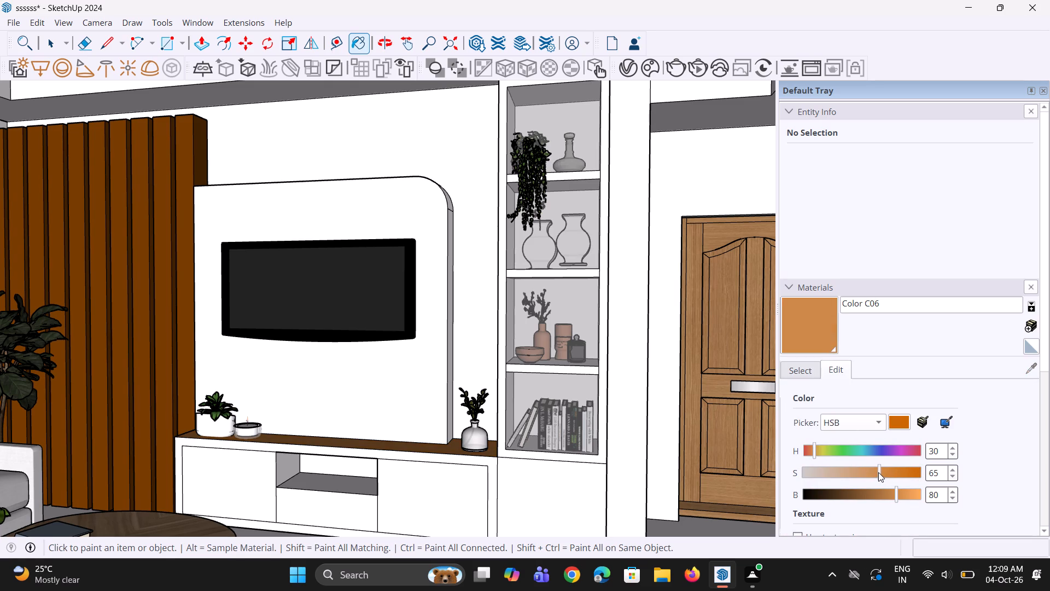
pyautogui.moveTo(878, 472); pyautogui.dragTo(887, 477)
pyautogui.moveTo(895, 503); pyautogui.dragTo(903, 501)
pyautogui.moveTo(896, 496); pyautogui.dragTo(911, 495)
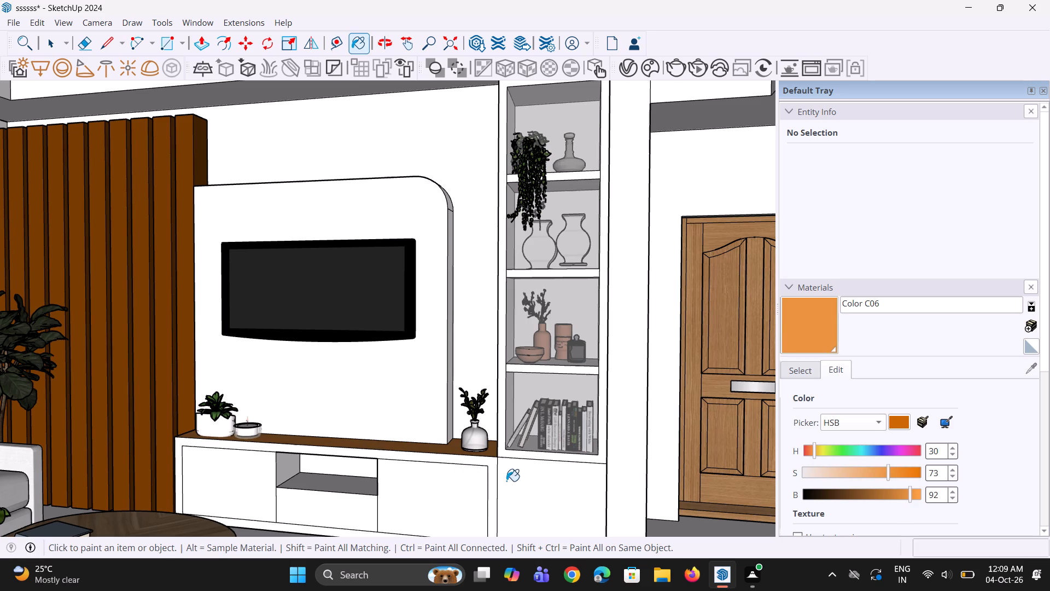
# Paint the display shelf's lower front panel, front frame and three shelf edges with the edited Color C06.
pyautogui.click(545, 496)
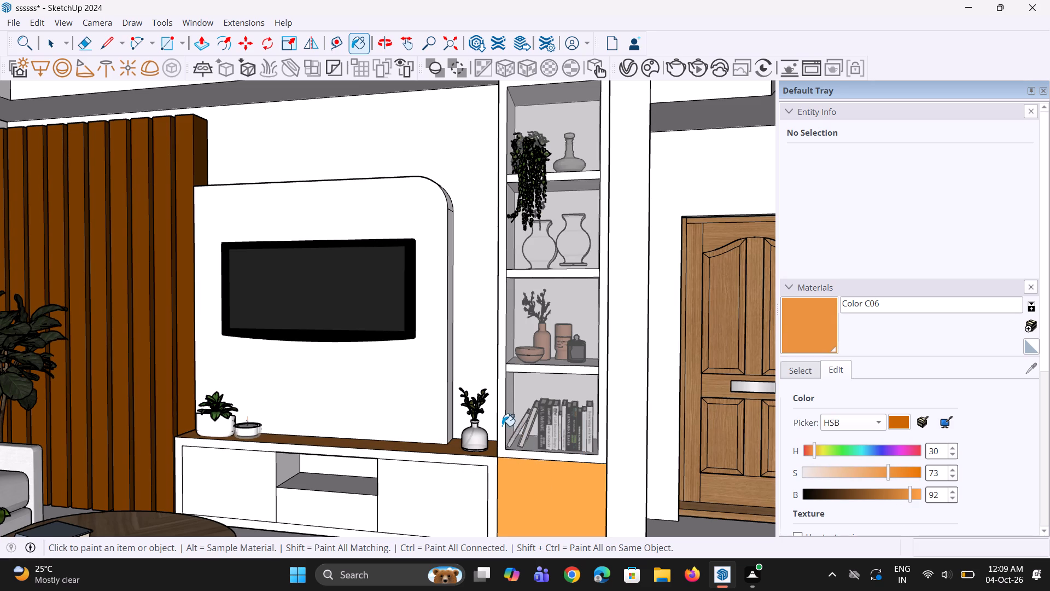
pyautogui.click(501, 424)
pyautogui.click(529, 371)
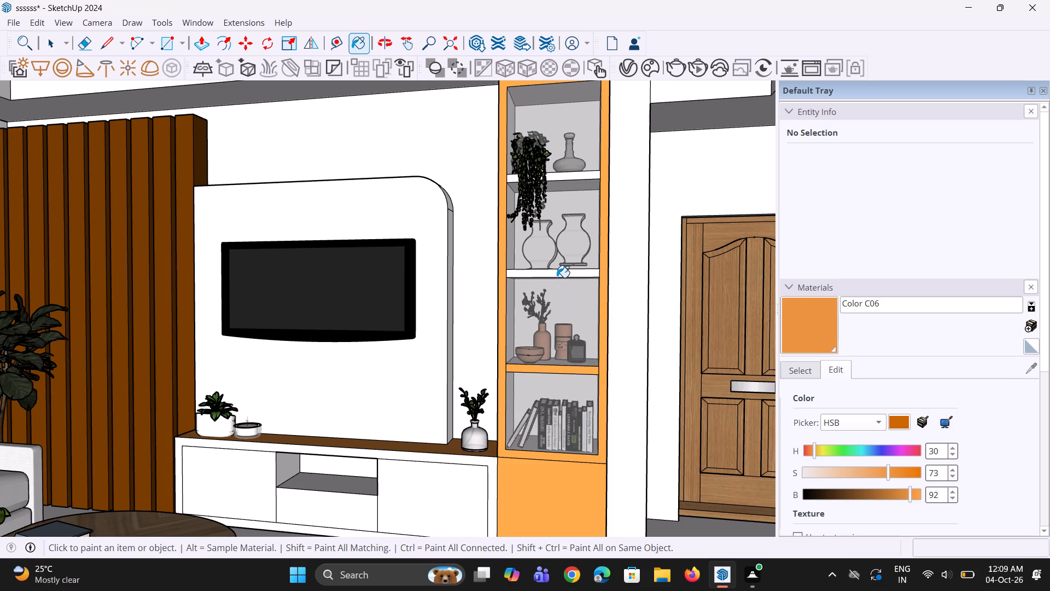
pyautogui.click(557, 274)
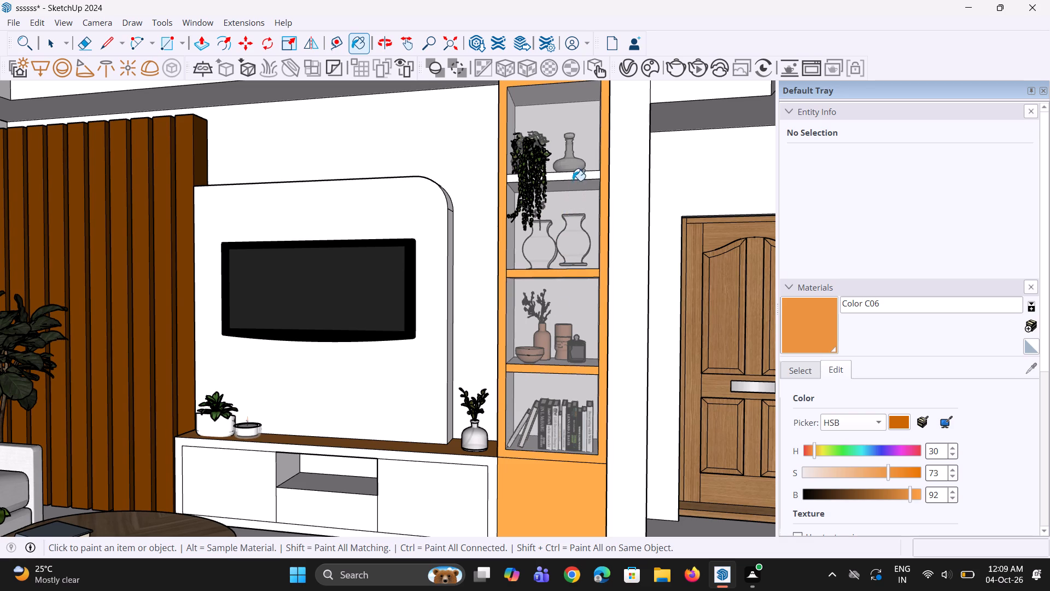
pyautogui.click(577, 176)
# Paint both outer side faces of the display shelf, facing the door and the TV panel, with Color C06.
pyautogui.scroll(-5, 570, 275)
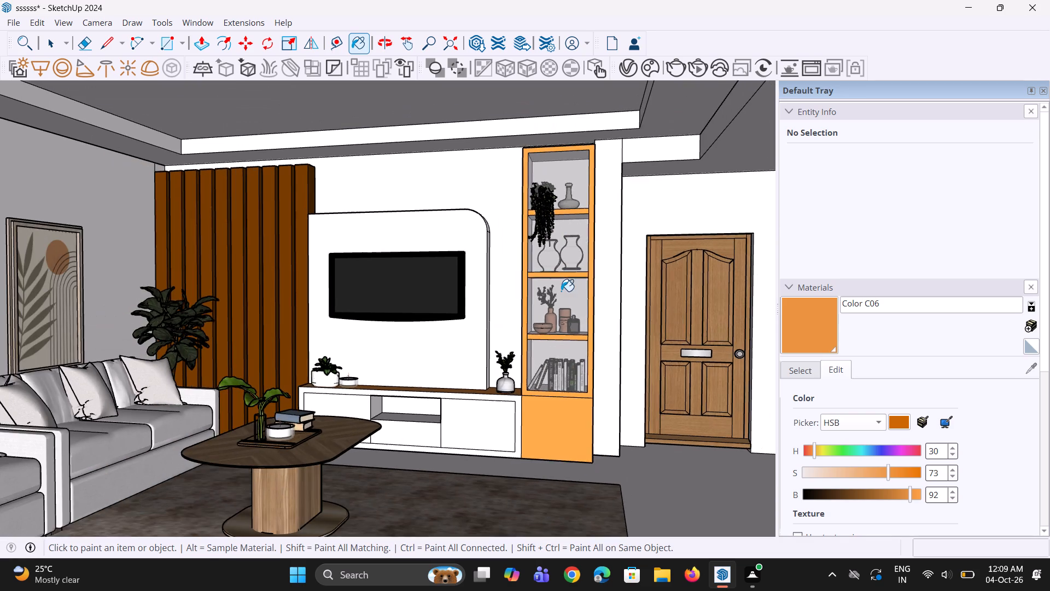
pyautogui.moveTo(563, 293); pyautogui.dragTo(489, 282, button='middle')
pyautogui.scroll(2, 601, 313)
pyautogui.click(582, 309)
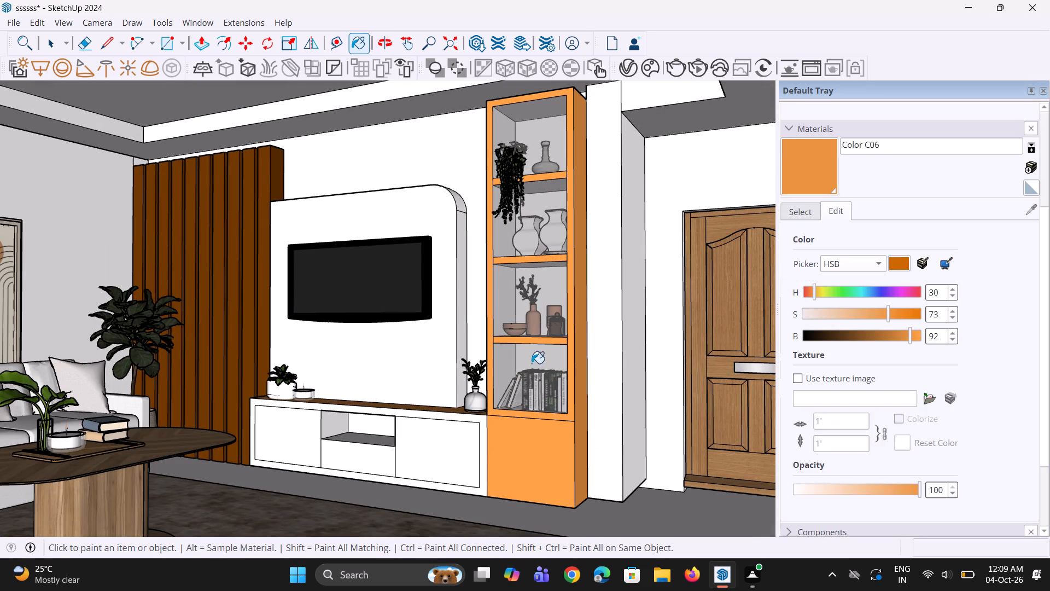
pyautogui.moveTo(536, 363); pyautogui.dragTo(631, 384, button='middle')
pyautogui.scroll(3, 505, 345)
pyautogui.moveTo(507, 344); pyautogui.dragTo(563, 349, button='middle')
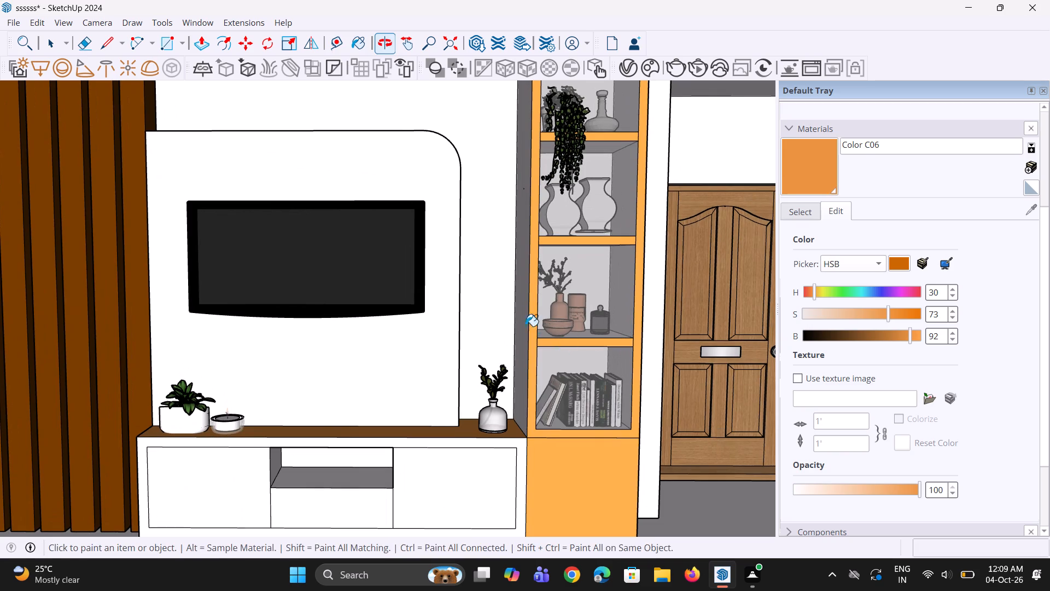
pyautogui.click(526, 320)
pyautogui.scroll(1, 518, 344)
pyautogui.scroll(-2, 518, 344)
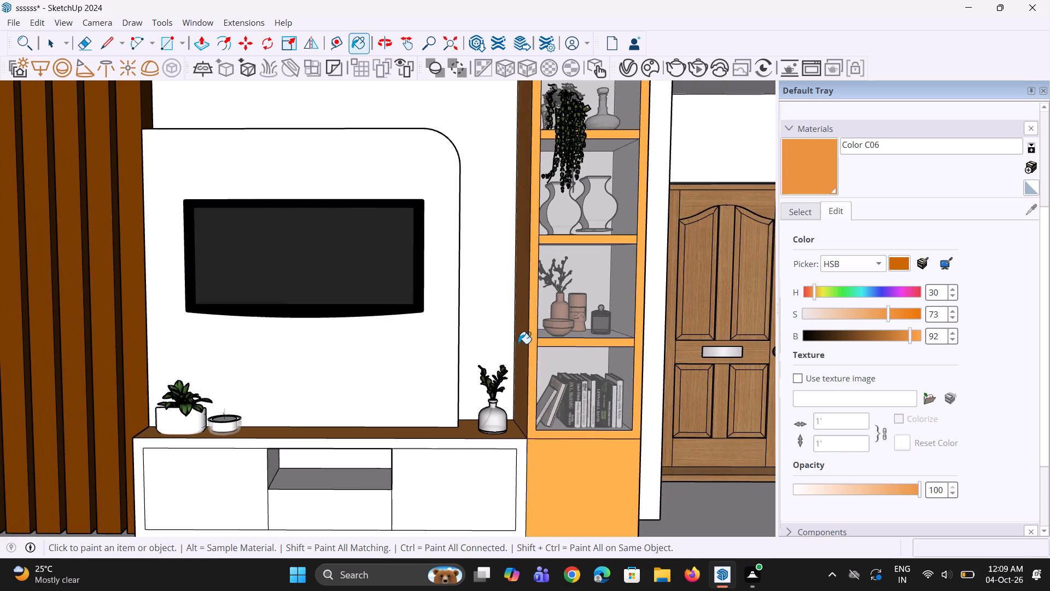
# Paint the front frame of the TV console with Color C06.
pyautogui.scroll(2, 510, 407)
pyautogui.click(524, 444)
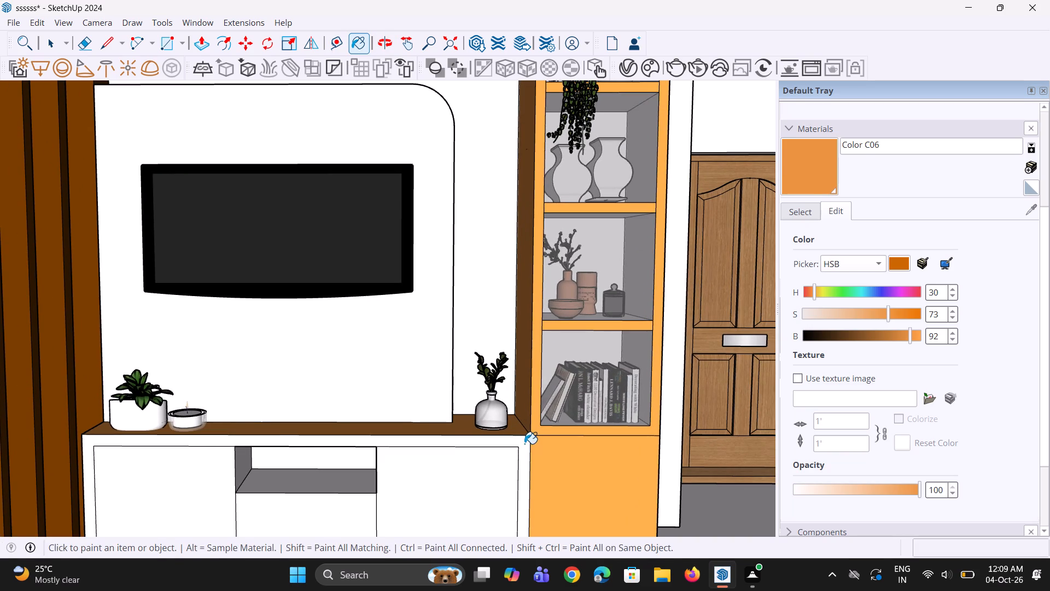
pyautogui.scroll(-6, 484, 390)
pyautogui.moveTo(469, 418); pyautogui.dragTo(432, 396, button='middle')
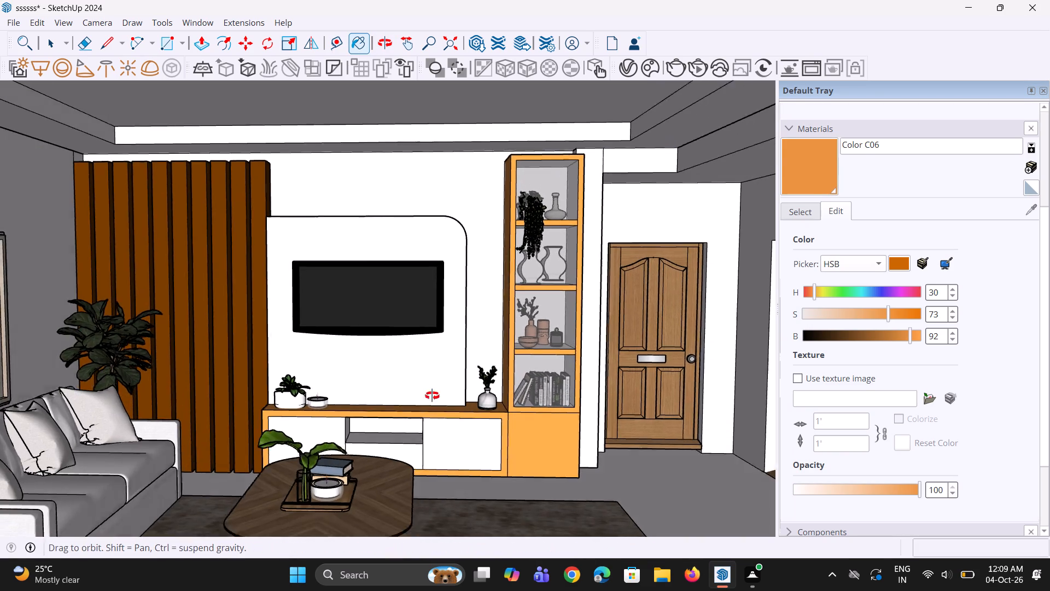
pyautogui.moveTo(432, 396); pyautogui.dragTo(439, 407, button='middle')
pyautogui.scroll(-1, 441, 397)
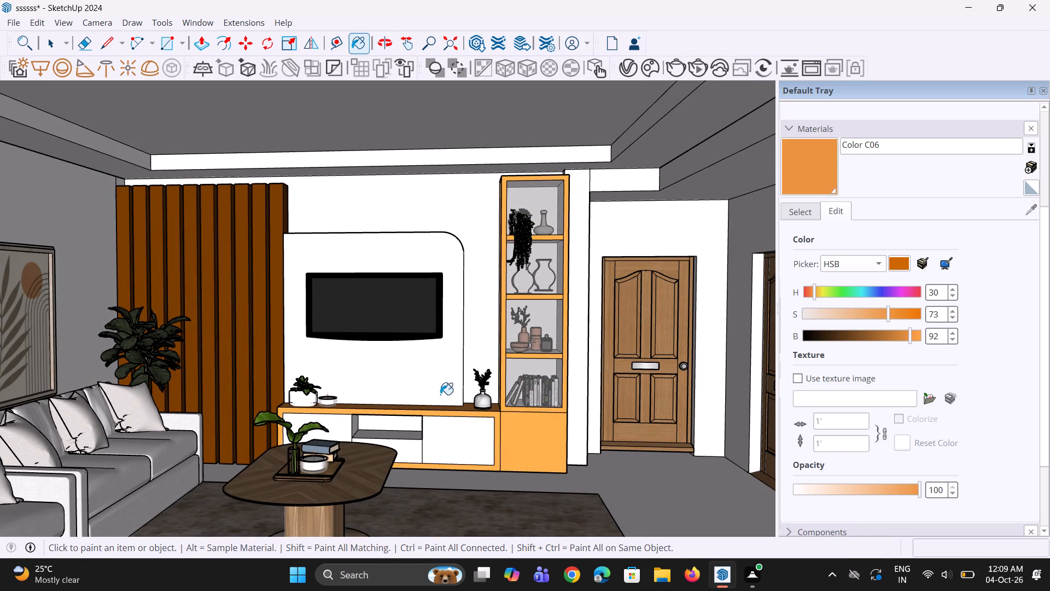
pyautogui.scroll(-2, 439, 393)
pyautogui.moveTo(452, 401); pyautogui.dragTo(446, 397, button='middle')
pyautogui.scroll(1, 474, 391)
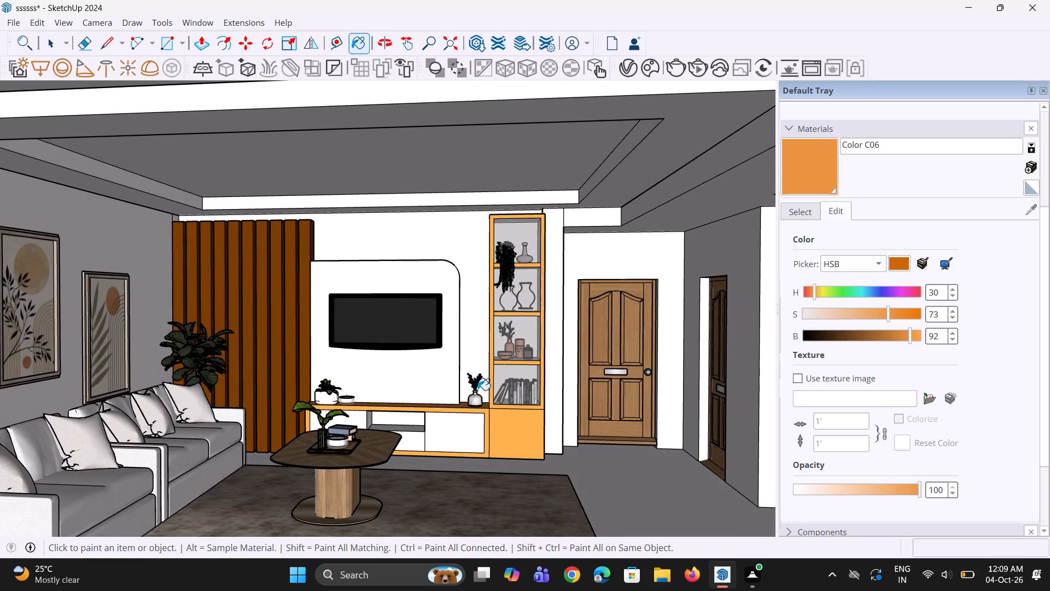
pyautogui.scroll(1, 477, 390)
pyautogui.press('space')
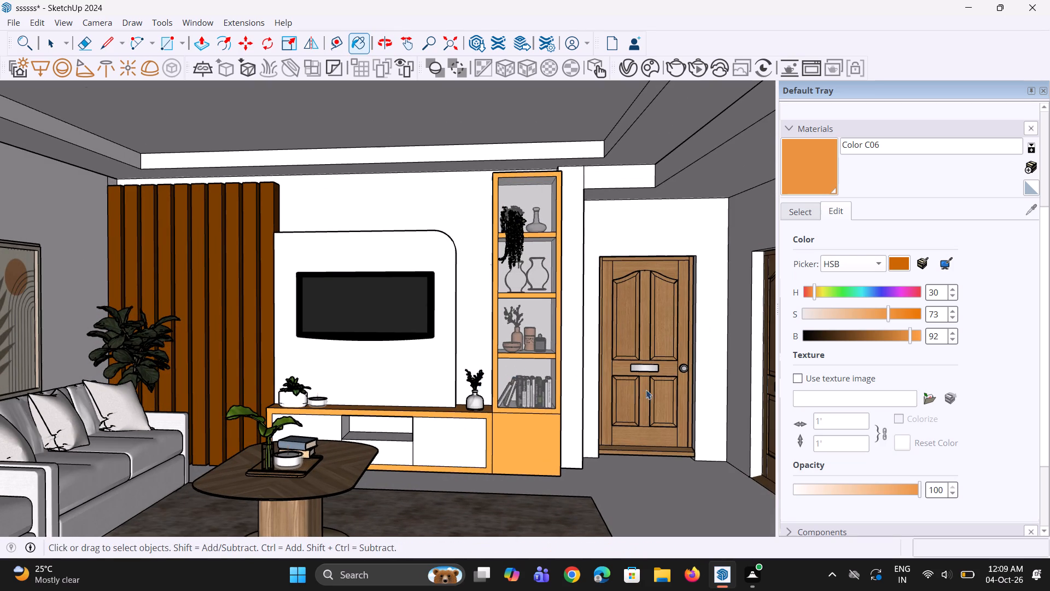
pyautogui.press('space')
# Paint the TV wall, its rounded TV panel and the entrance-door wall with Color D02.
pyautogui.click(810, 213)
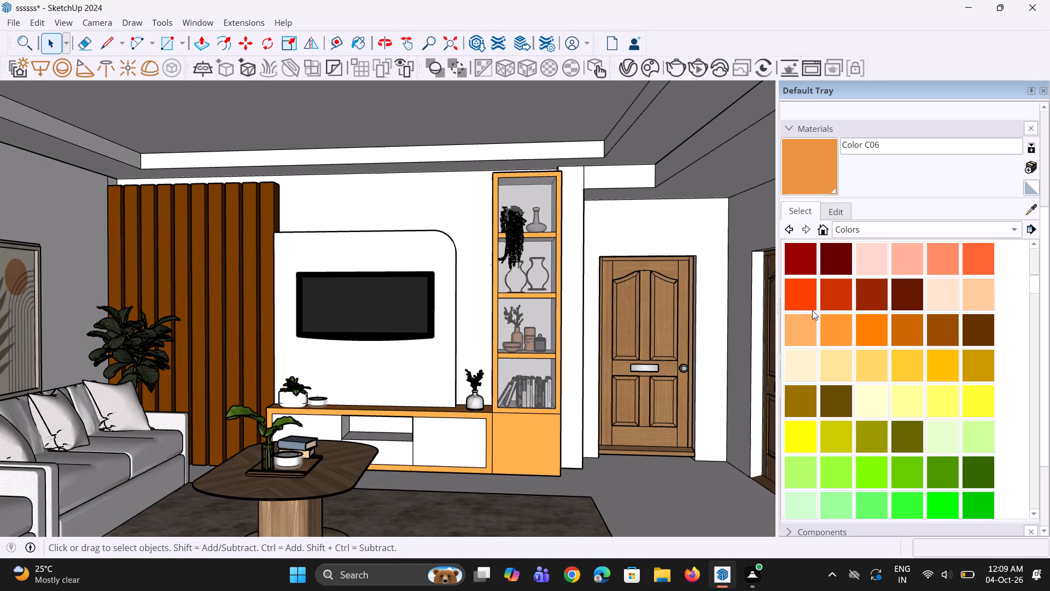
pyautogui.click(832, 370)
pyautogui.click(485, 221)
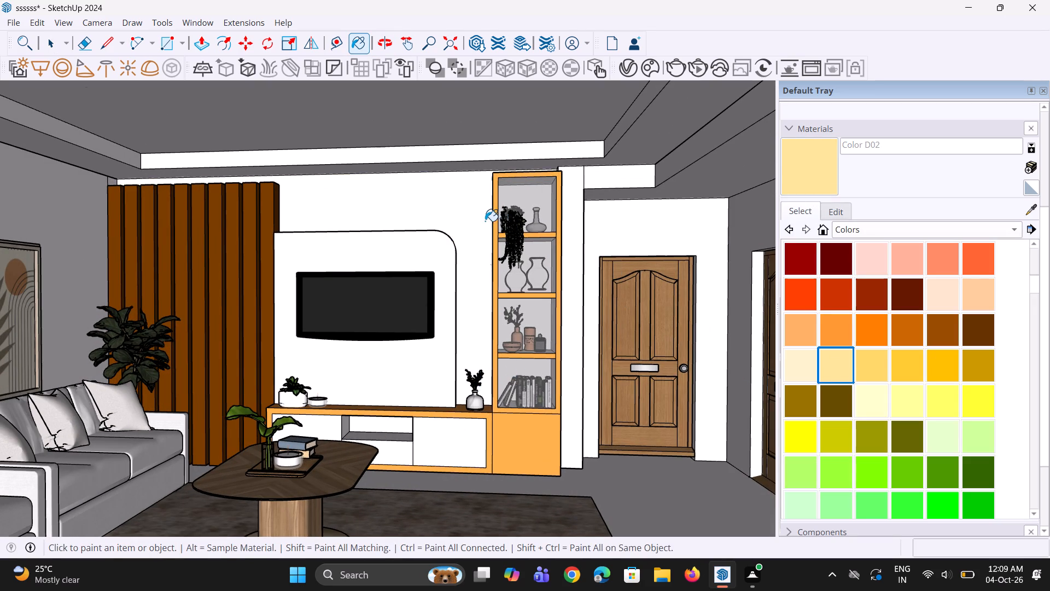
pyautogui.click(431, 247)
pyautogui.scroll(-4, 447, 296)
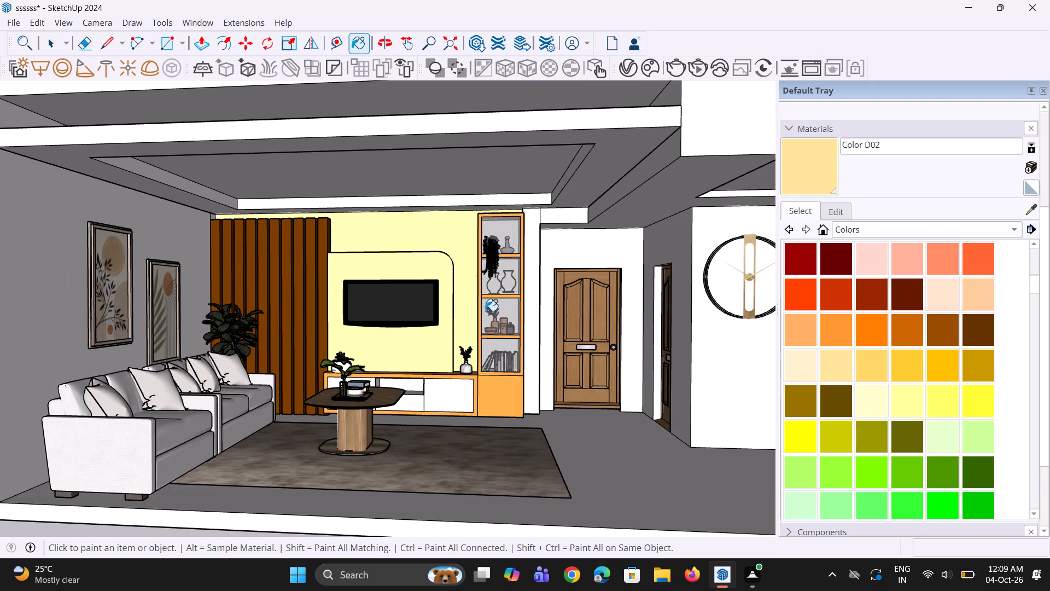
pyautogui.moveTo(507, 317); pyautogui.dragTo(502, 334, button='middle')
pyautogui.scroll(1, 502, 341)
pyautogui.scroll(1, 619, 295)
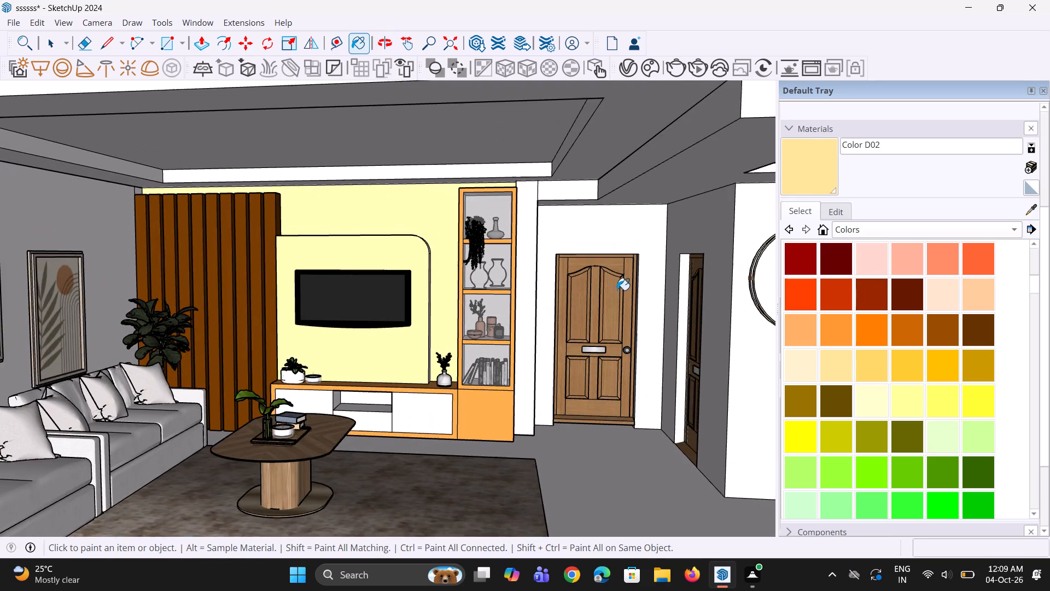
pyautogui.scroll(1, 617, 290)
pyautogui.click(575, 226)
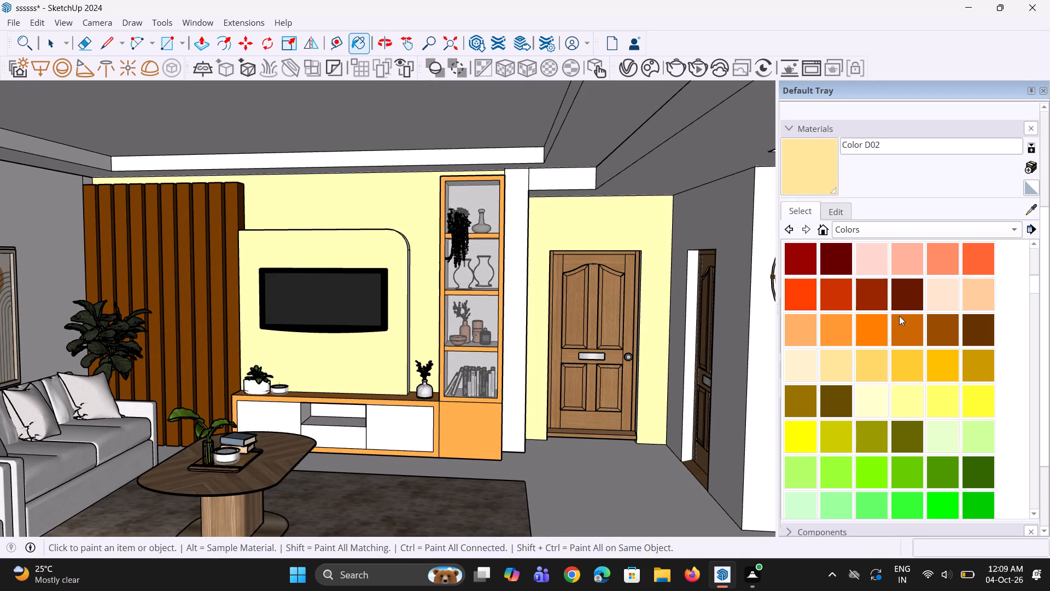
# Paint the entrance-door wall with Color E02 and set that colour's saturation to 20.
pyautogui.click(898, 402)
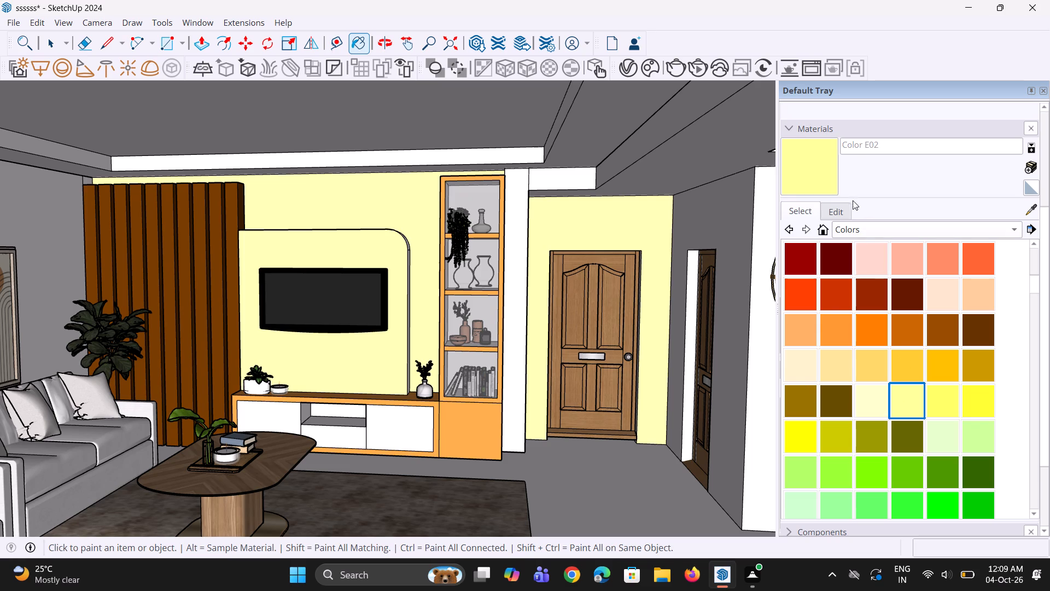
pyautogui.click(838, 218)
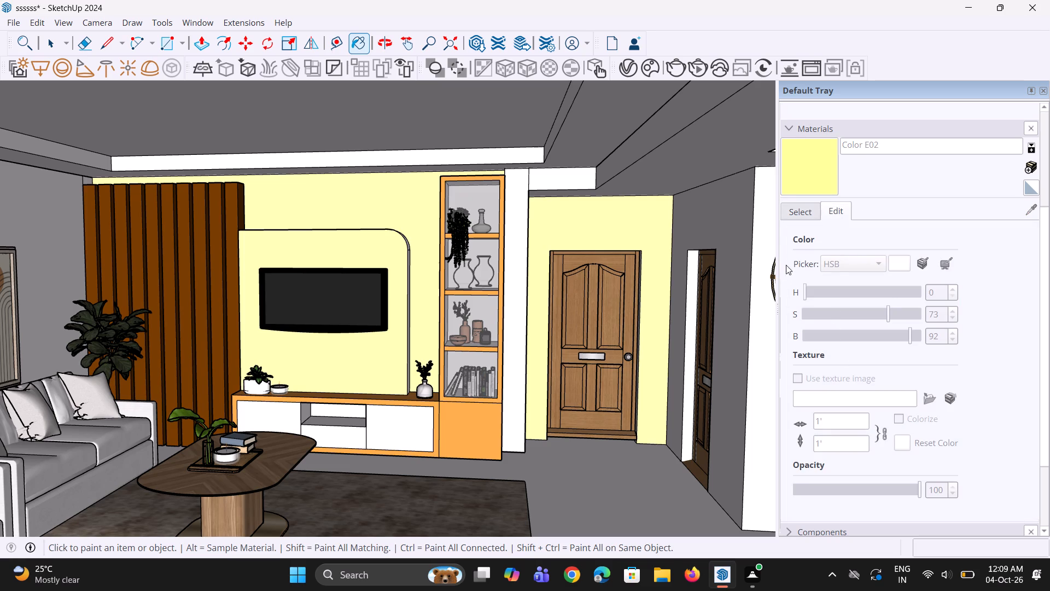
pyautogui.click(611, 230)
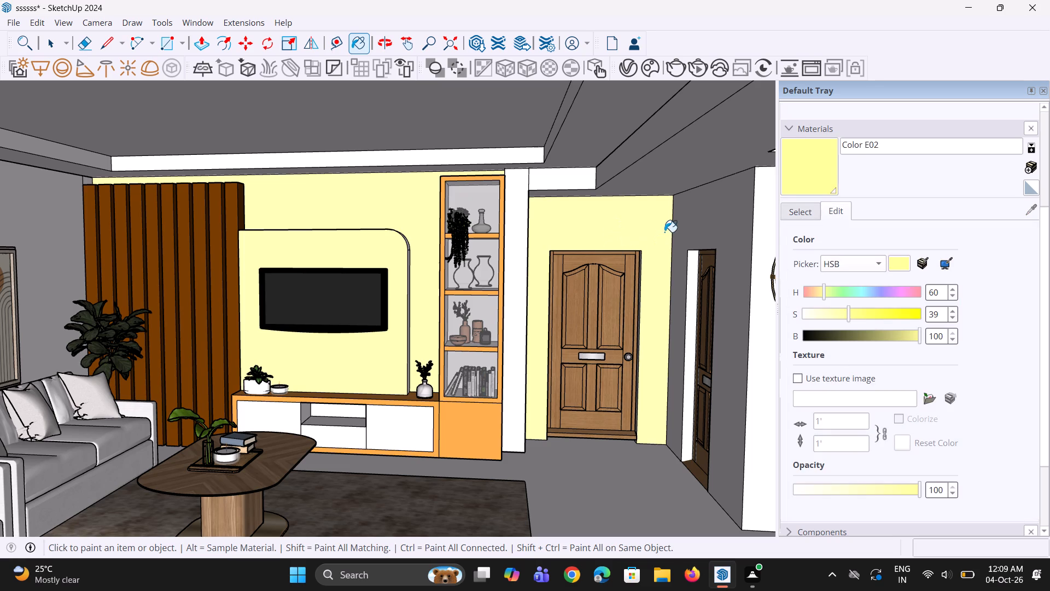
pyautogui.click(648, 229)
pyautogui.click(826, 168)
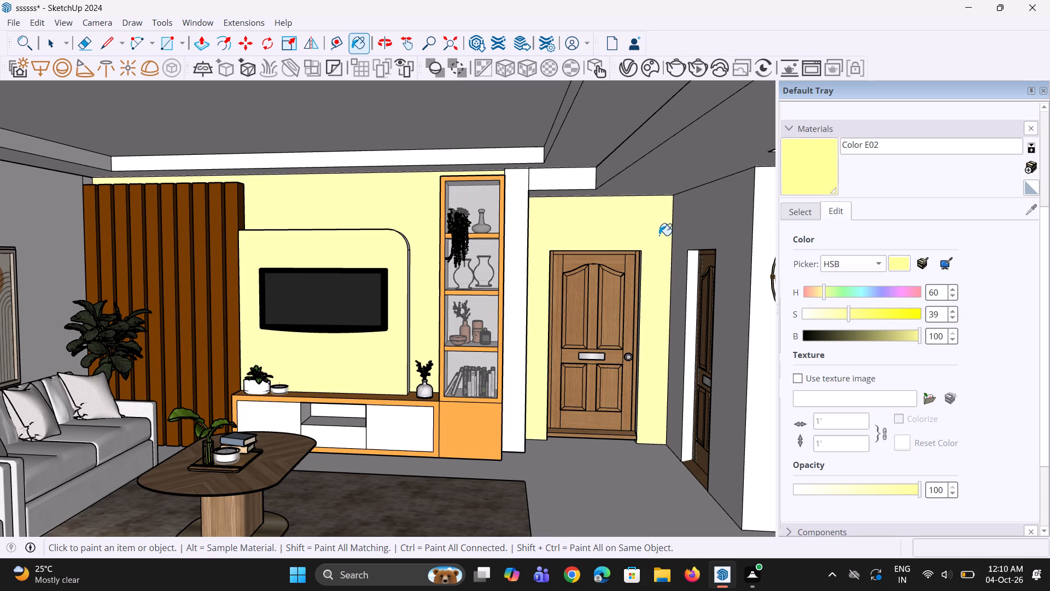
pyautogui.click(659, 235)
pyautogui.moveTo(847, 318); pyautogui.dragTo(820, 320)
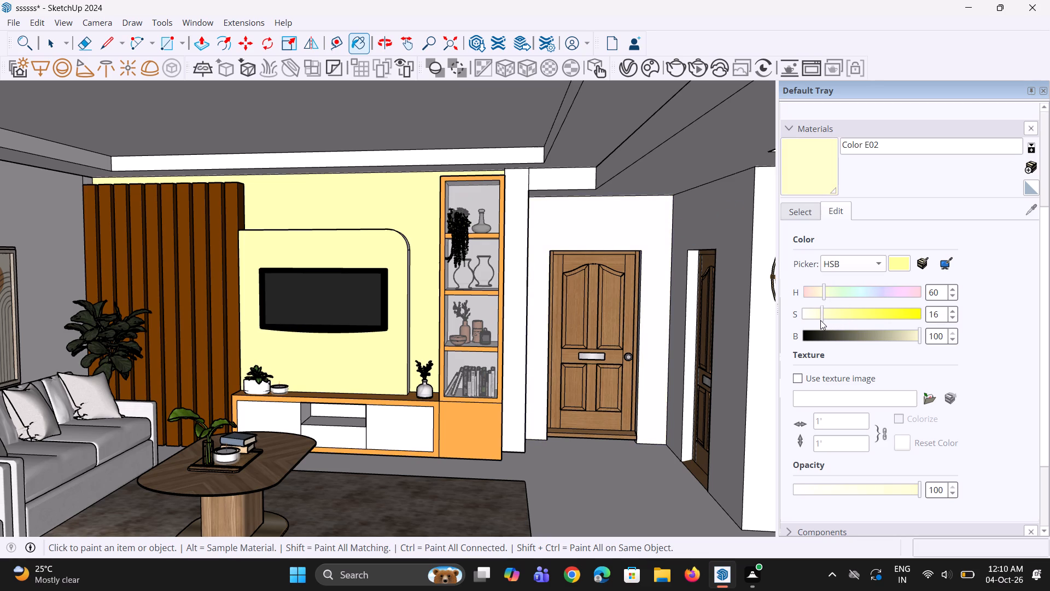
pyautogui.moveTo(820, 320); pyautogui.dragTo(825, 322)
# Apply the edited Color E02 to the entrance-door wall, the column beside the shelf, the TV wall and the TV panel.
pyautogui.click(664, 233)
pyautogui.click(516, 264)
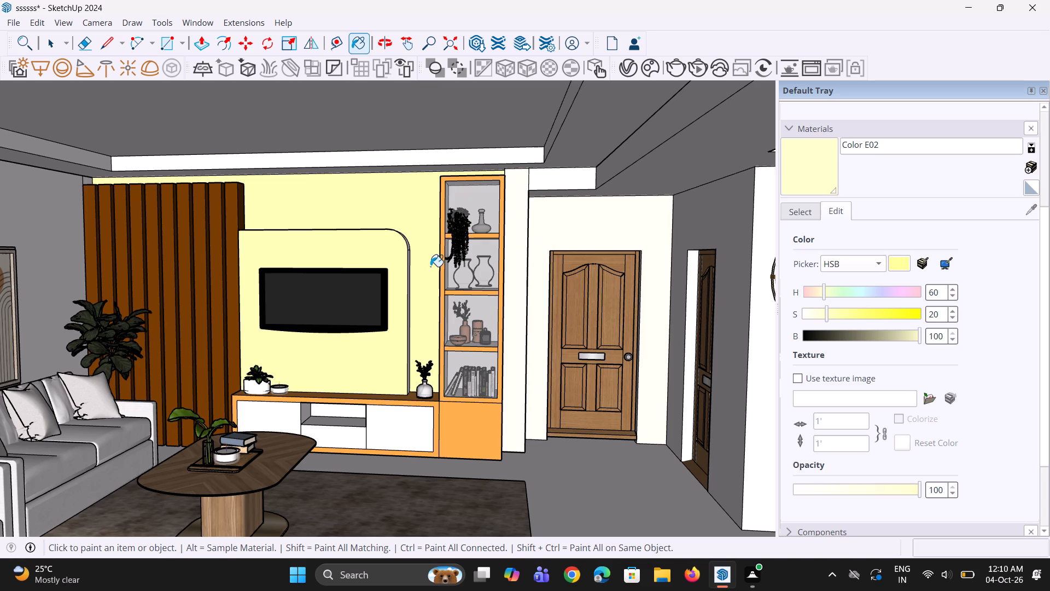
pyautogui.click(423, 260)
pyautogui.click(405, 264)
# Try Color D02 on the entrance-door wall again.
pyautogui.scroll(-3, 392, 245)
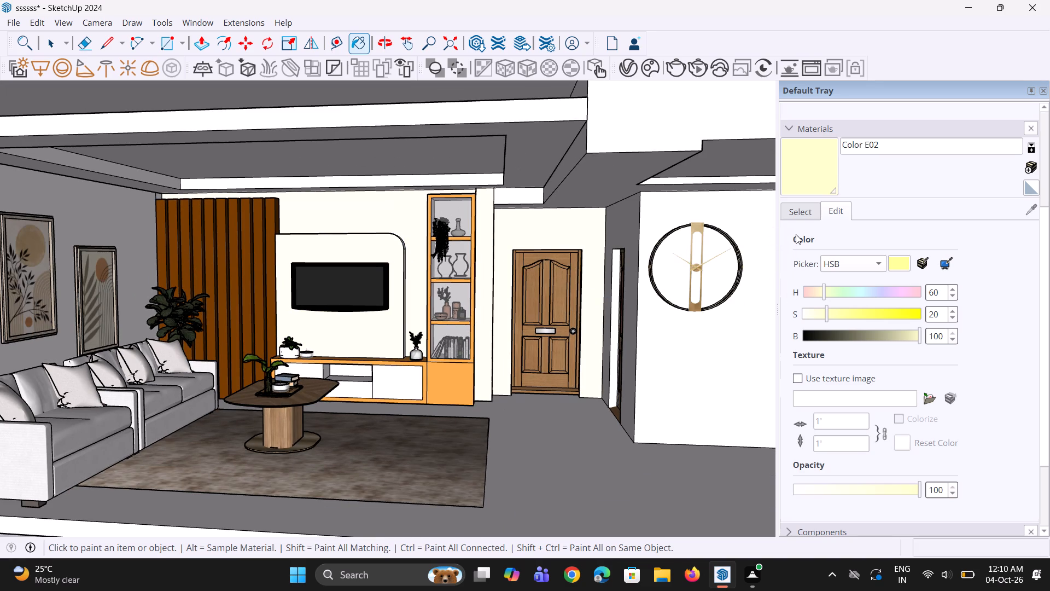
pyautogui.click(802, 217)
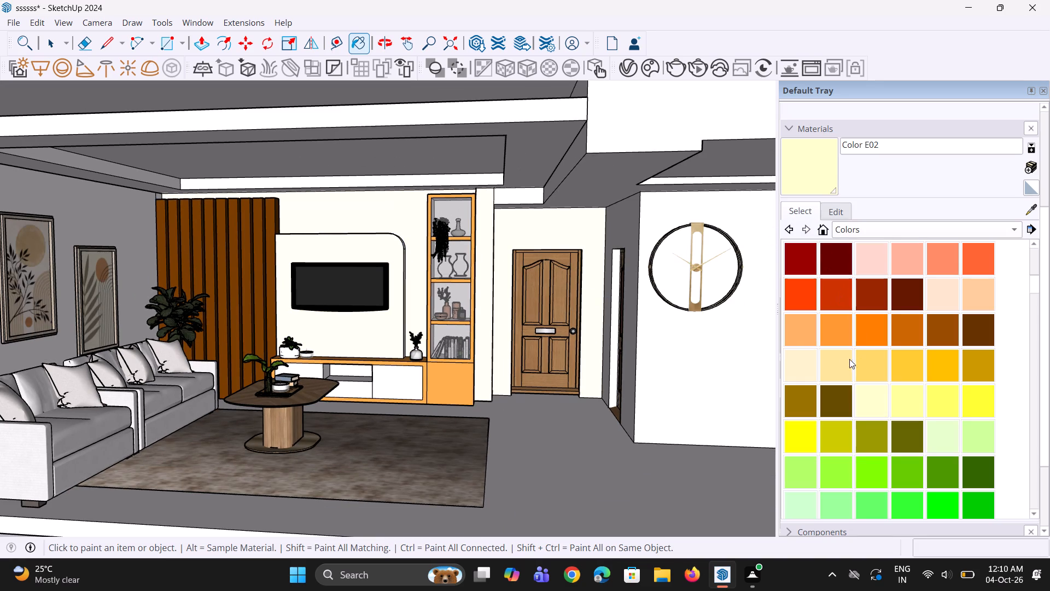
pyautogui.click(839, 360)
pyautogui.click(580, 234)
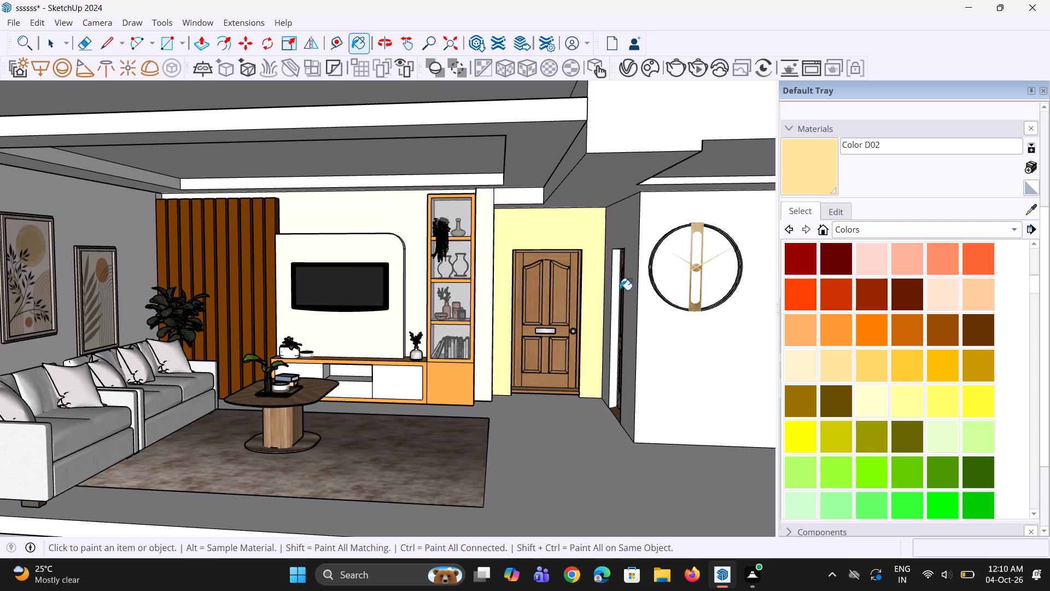
# Paint the entrance-door wall, the TV wall, the rounded TV panel and the wall with the clock with Color C02.
pyautogui.click(975, 302)
pyautogui.click(531, 230)
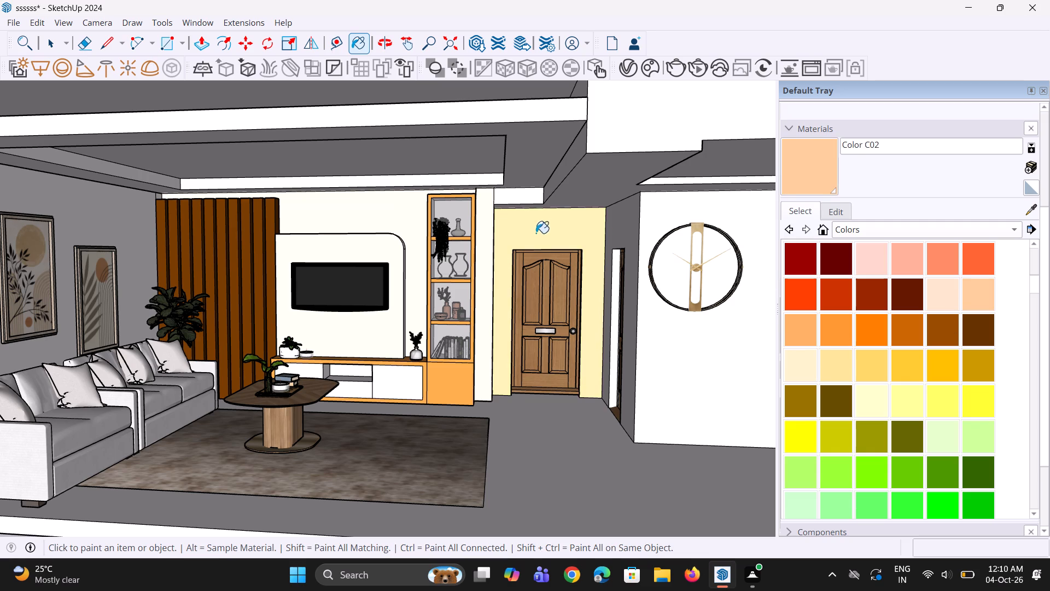
pyautogui.click(402, 222)
pyautogui.click(396, 247)
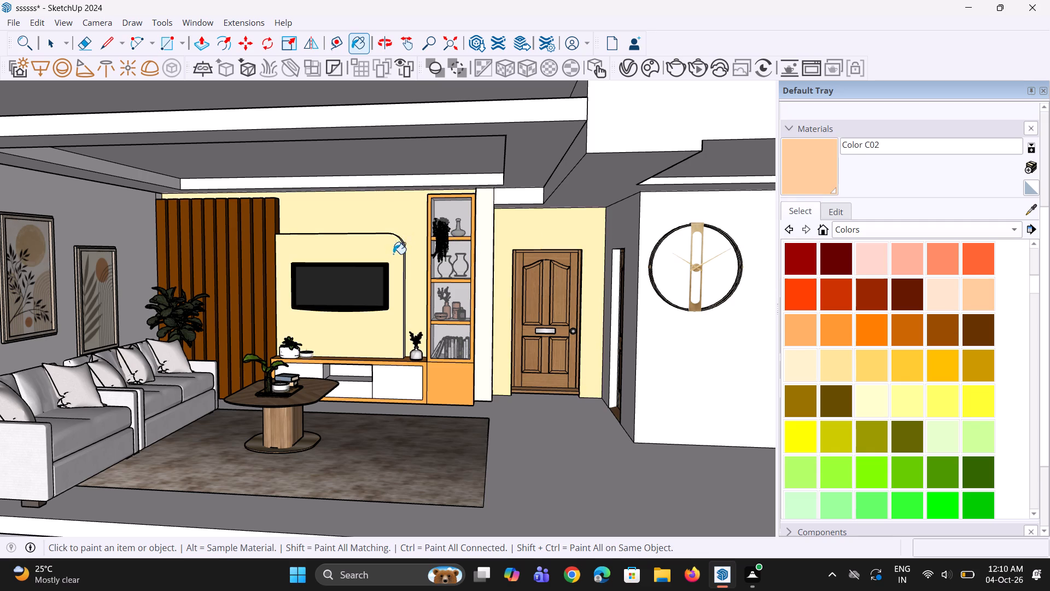
pyautogui.scroll(-4, 408, 259)
pyautogui.click(584, 315)
# Paint the column beside the display shelf, the beam face near the door, and the false ceiling's underside, recess and rear recess edge with Color C02.
pyautogui.scroll(2, 468, 297)
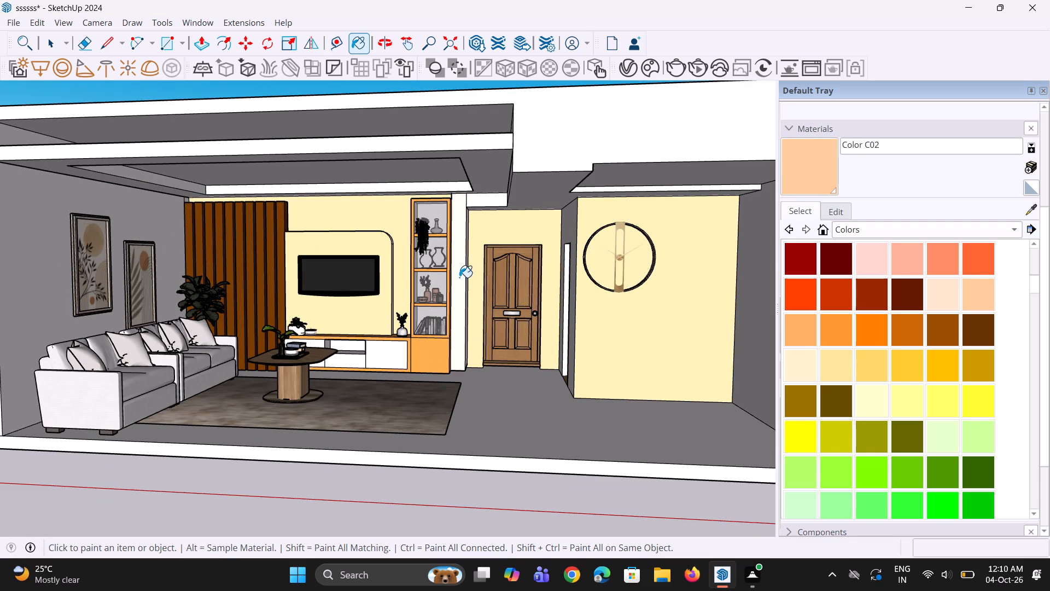
pyautogui.click(463, 279)
pyautogui.scroll(2, 486, 219)
pyautogui.click(484, 199)
pyautogui.click(485, 156)
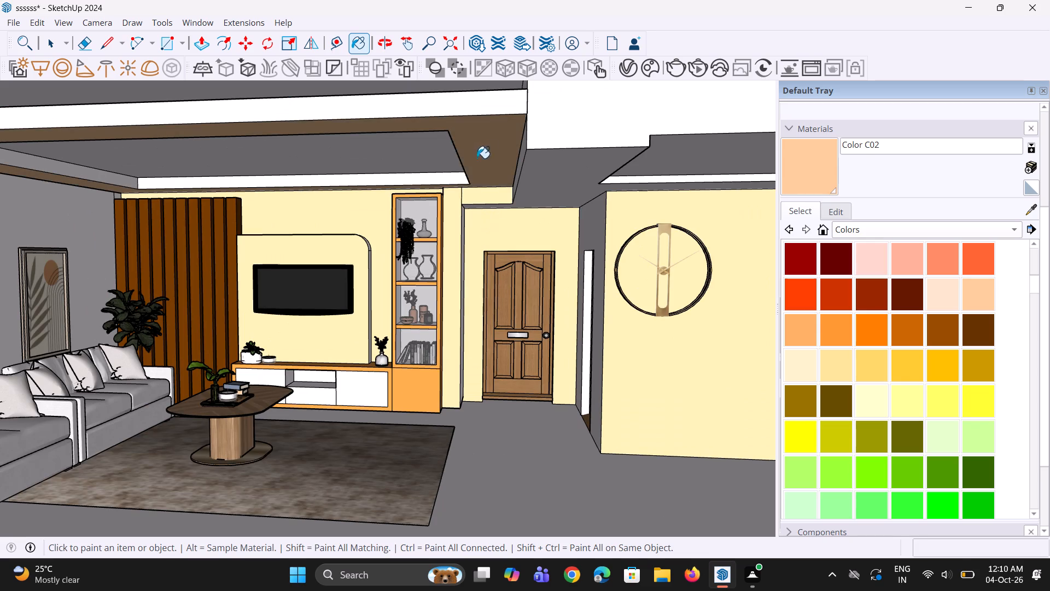
pyautogui.click(443, 161)
pyautogui.click(449, 177)
# Paint the ceiling recess's sofa-side inner face and the wall behind the sofas with Color C02.
pyautogui.scroll(-3, 483, 199)
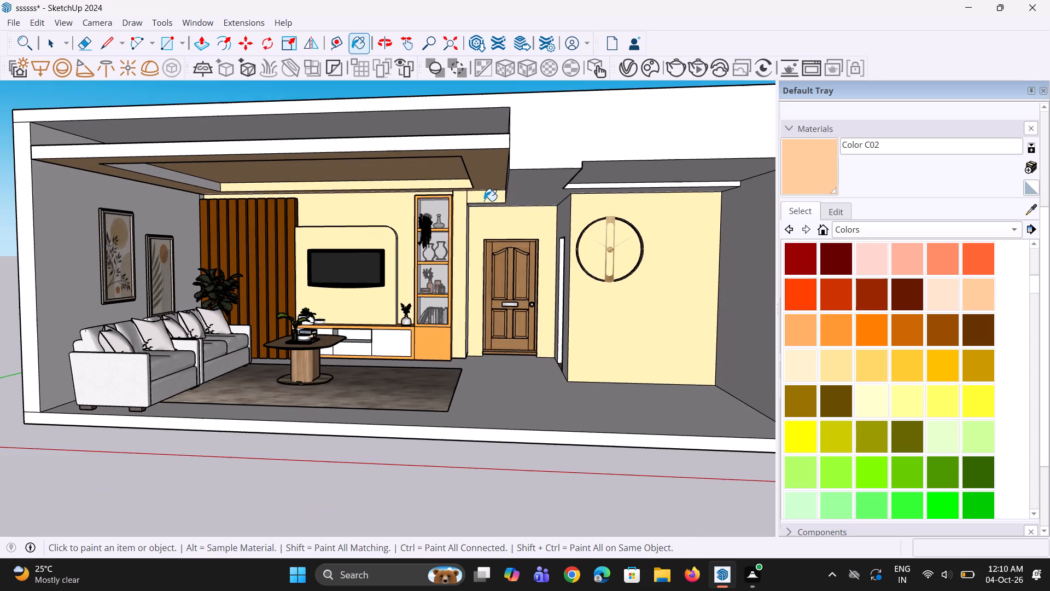
pyautogui.scroll(2, 190, 188)
pyautogui.click(197, 178)
pyautogui.click(172, 221)
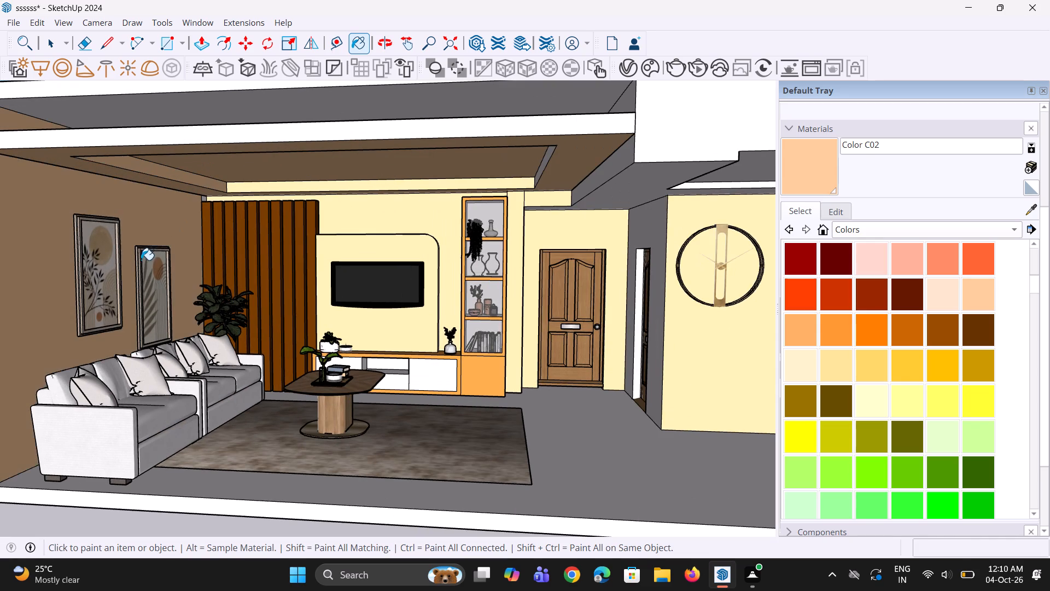
# Paint the side wall containing the second door and that doorway's jamb with Color C02.
pyautogui.scroll(-3, 167, 272)
pyautogui.scroll(2, 267, 308)
pyautogui.scroll(2, 303, 340)
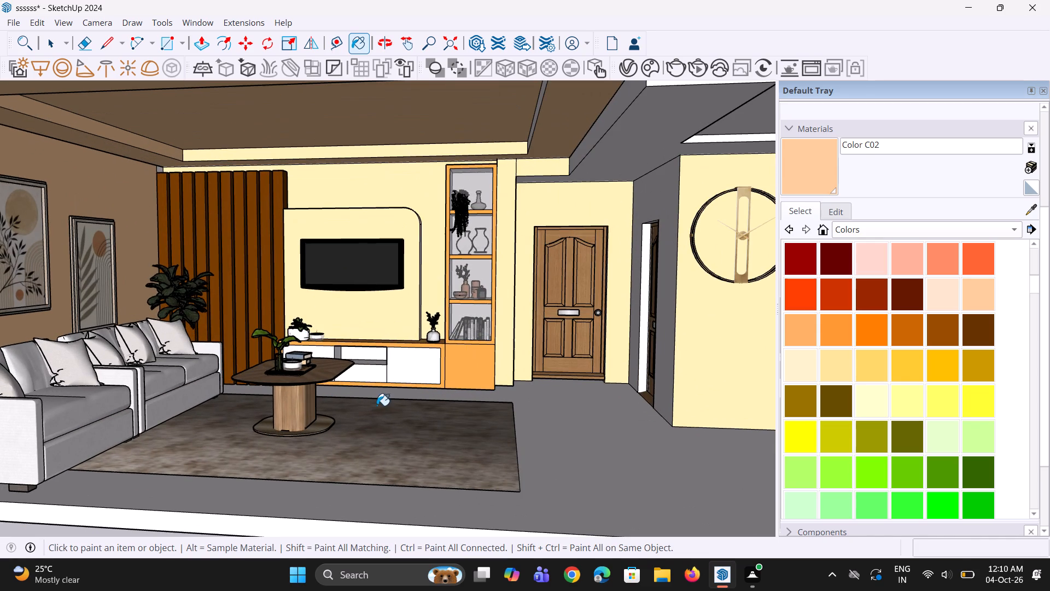
pyautogui.click(633, 340)
pyautogui.click(644, 276)
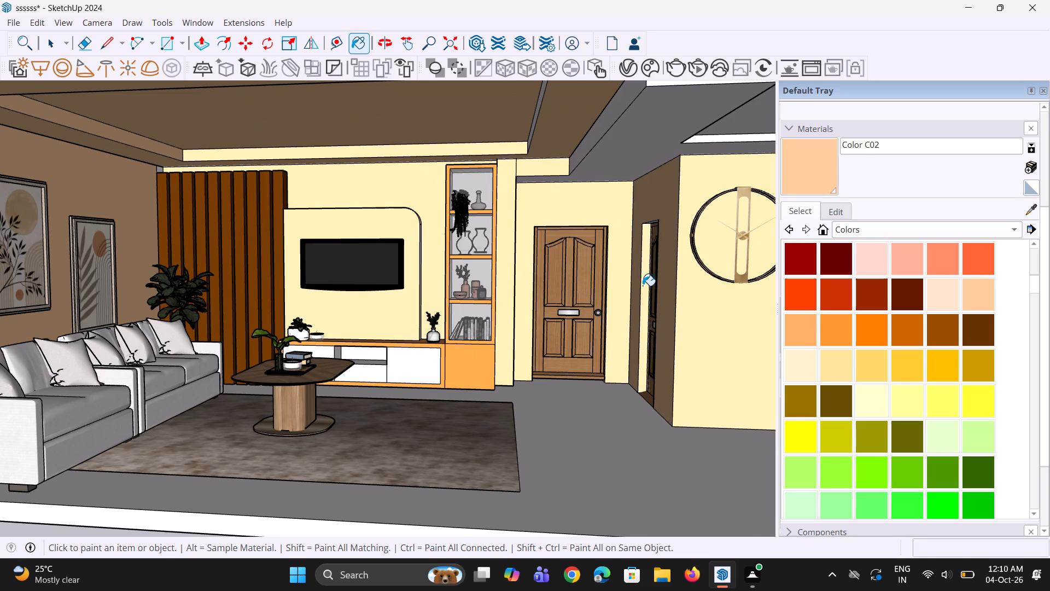
pyautogui.scroll(2, 643, 286)
pyautogui.scroll(-3, 609, 295)
pyautogui.moveTo(568, 303); pyautogui.dragTo(588, 314, button='middle')
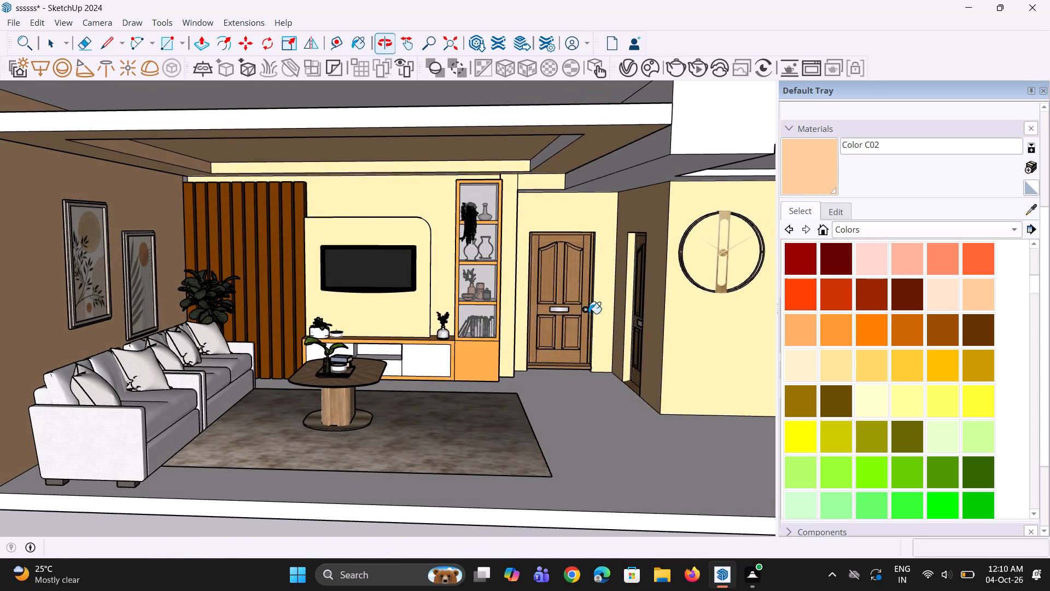
# Paint the passage ceiling, the false ceiling's side face, the outer face above the room opening and the remaining recess side with Color C02.
pyautogui.scroll(1, 445, 363)
pyautogui.scroll(-1, 871, 372)
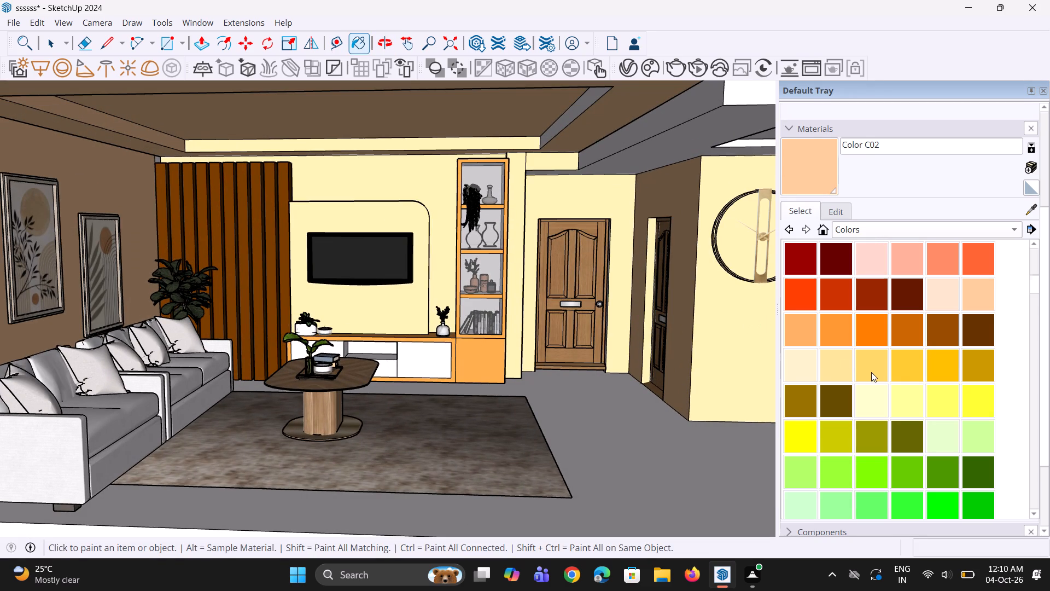
pyautogui.scroll(-1, 871, 372)
pyautogui.scroll(-2, 717, 343)
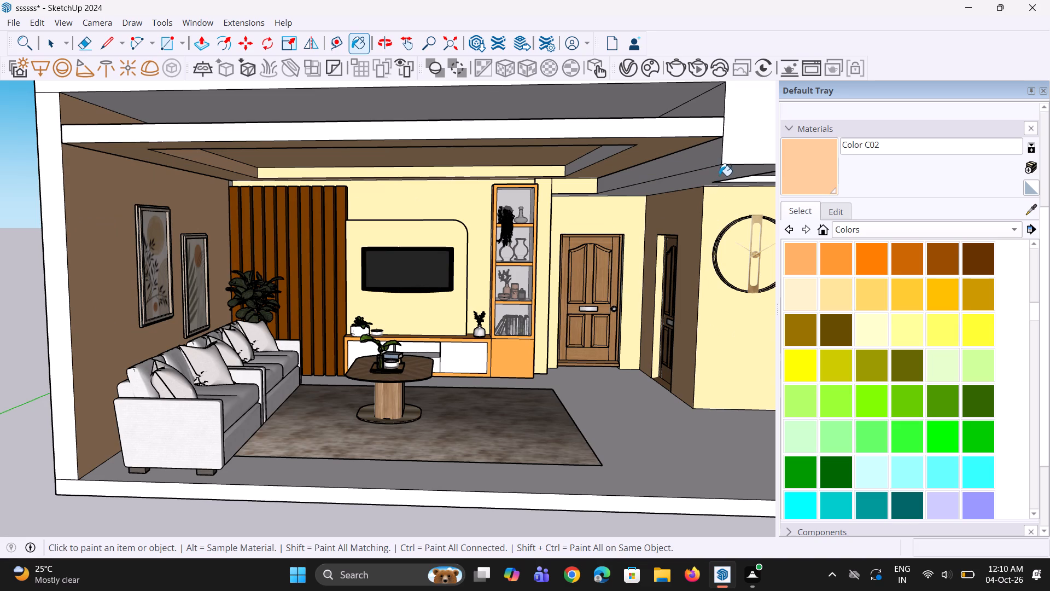
pyautogui.click(719, 176)
pyautogui.click(696, 160)
pyautogui.click(756, 146)
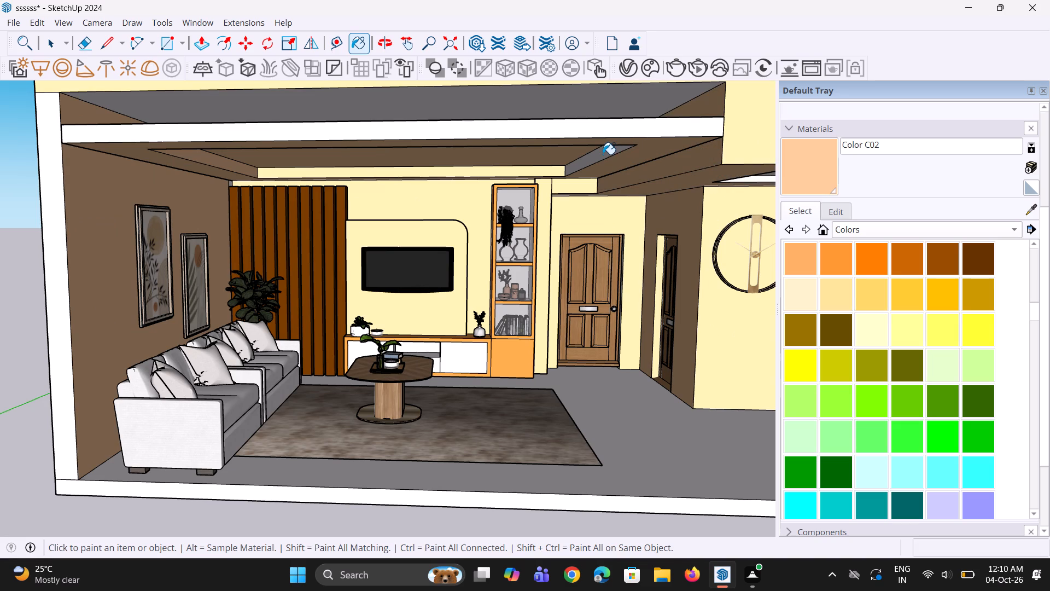
pyautogui.click(603, 154)
pyautogui.moveTo(599, 222); pyautogui.dragTo(573, 187, button='middle')
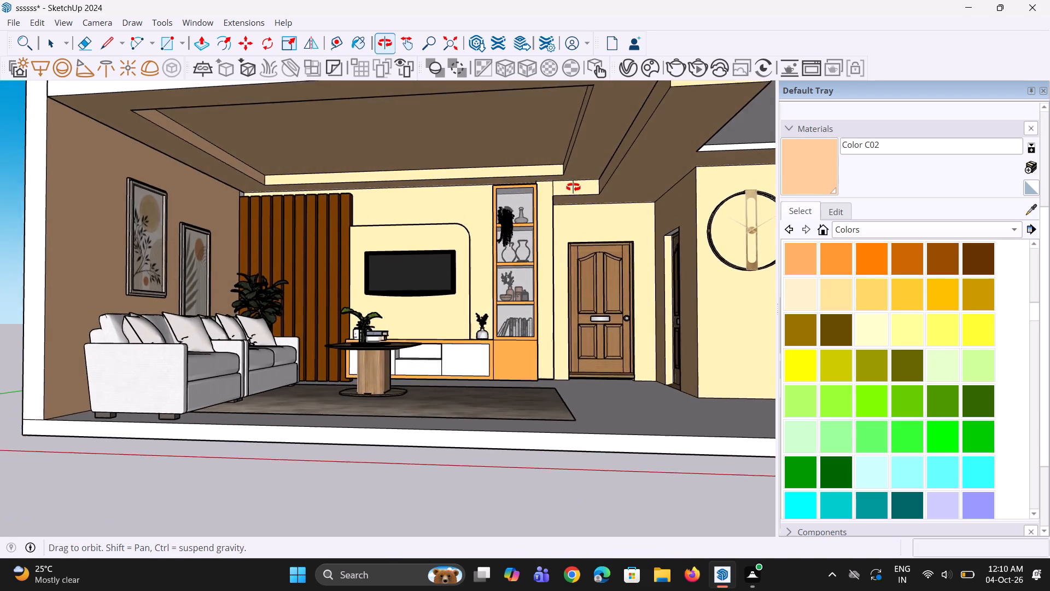
pyautogui.moveTo(573, 187); pyautogui.dragTo(577, 208, button='middle')
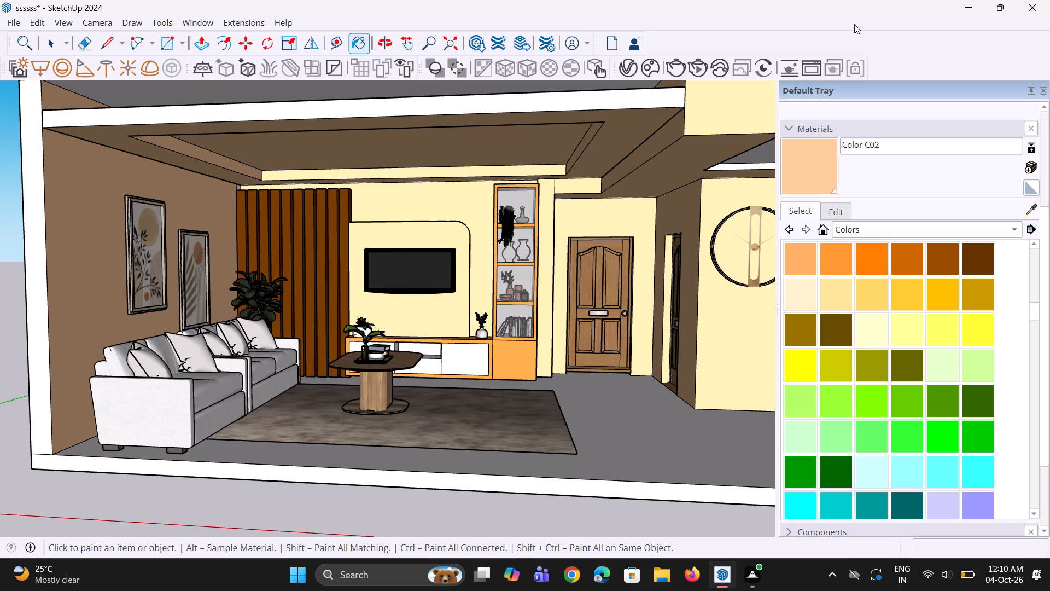
# Paint the beam near the door and the false ceiling's underside, recess panel and recess inner faces with Color E01.
pyautogui.click(866, 327)
pyautogui.click(657, 180)
pyautogui.click(641, 157)
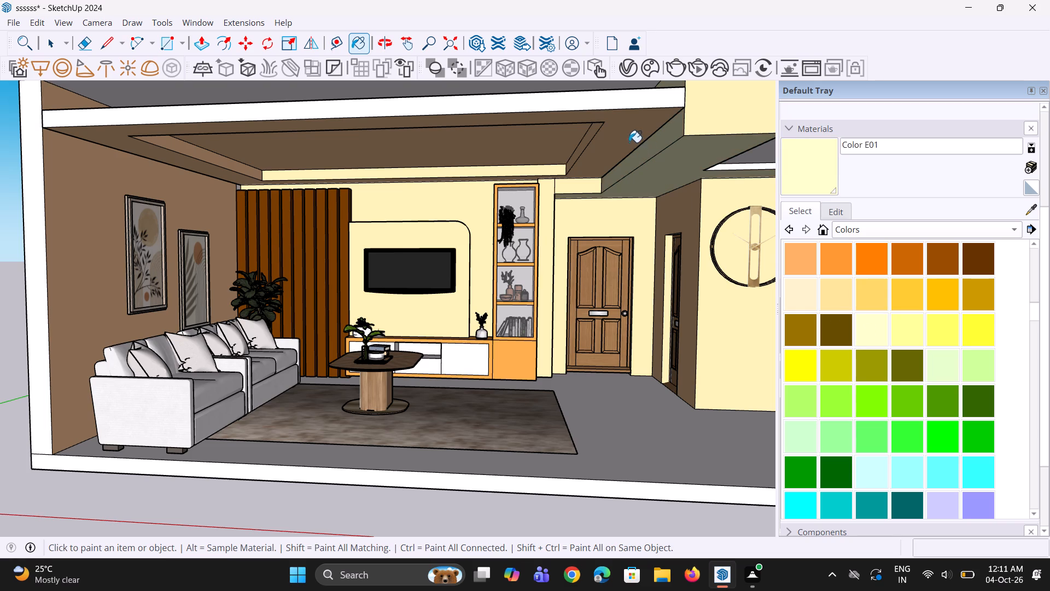
pyautogui.click(627, 141)
pyautogui.click(587, 140)
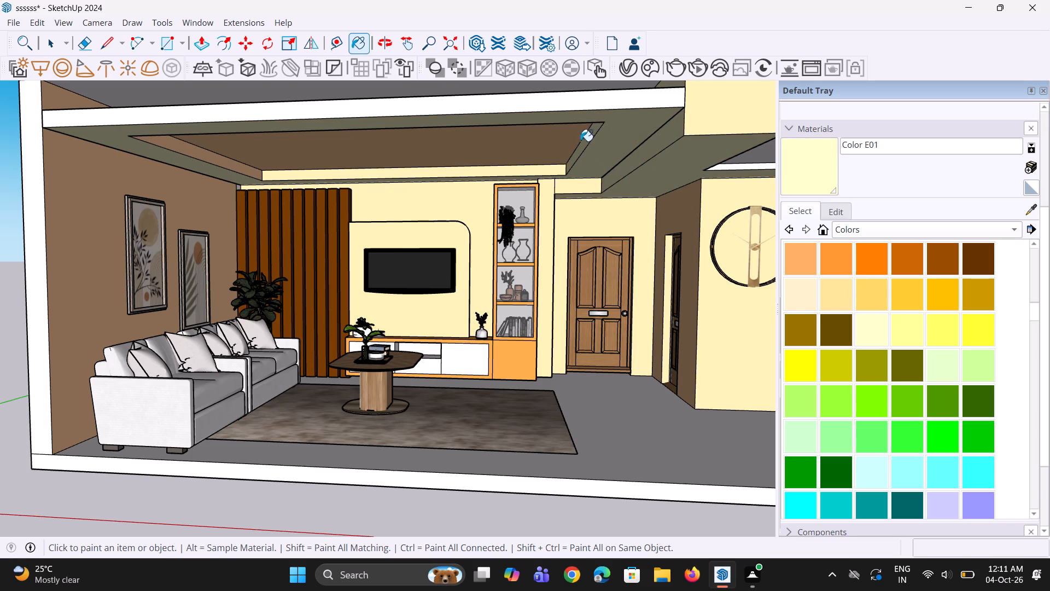
pyautogui.click(572, 137)
pyautogui.click(236, 164)
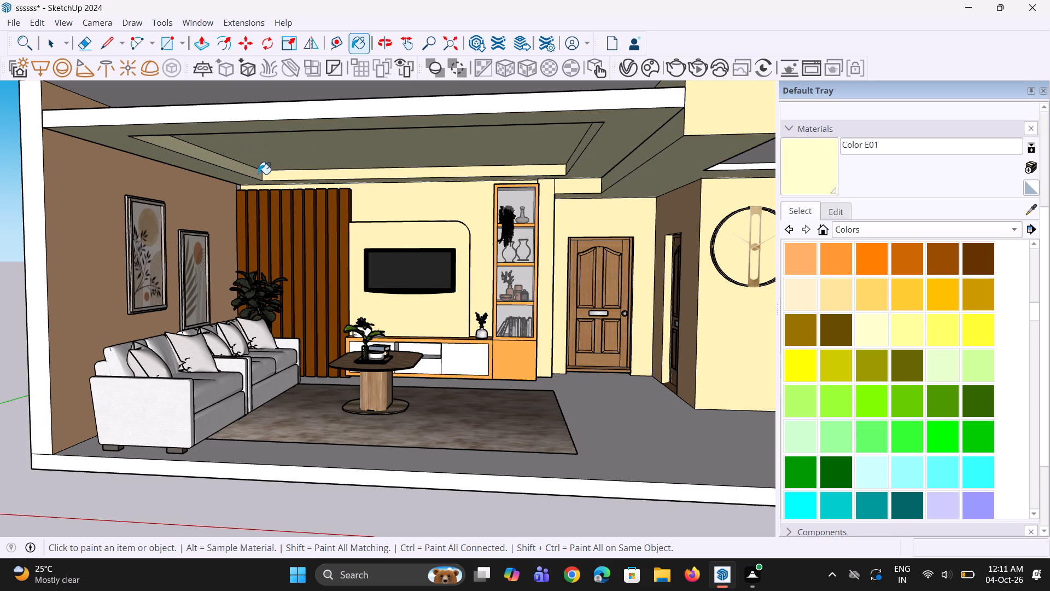
pyautogui.click(288, 180)
pyautogui.click(304, 175)
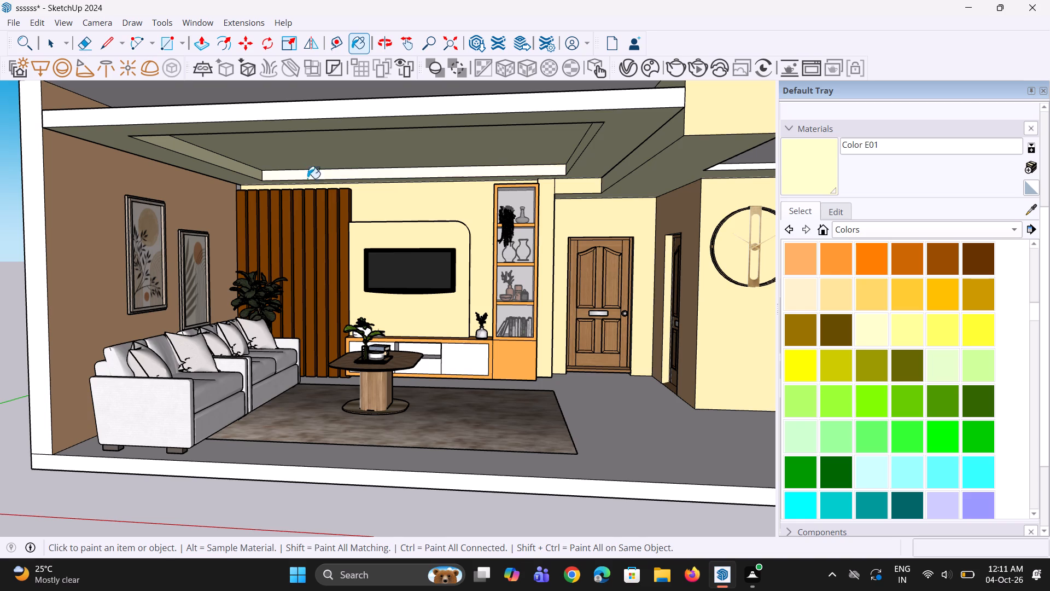
pyautogui.moveTo(418, 200); pyautogui.dragTo(419, 187, button='middle')
pyautogui.scroll(2, 423, 183)
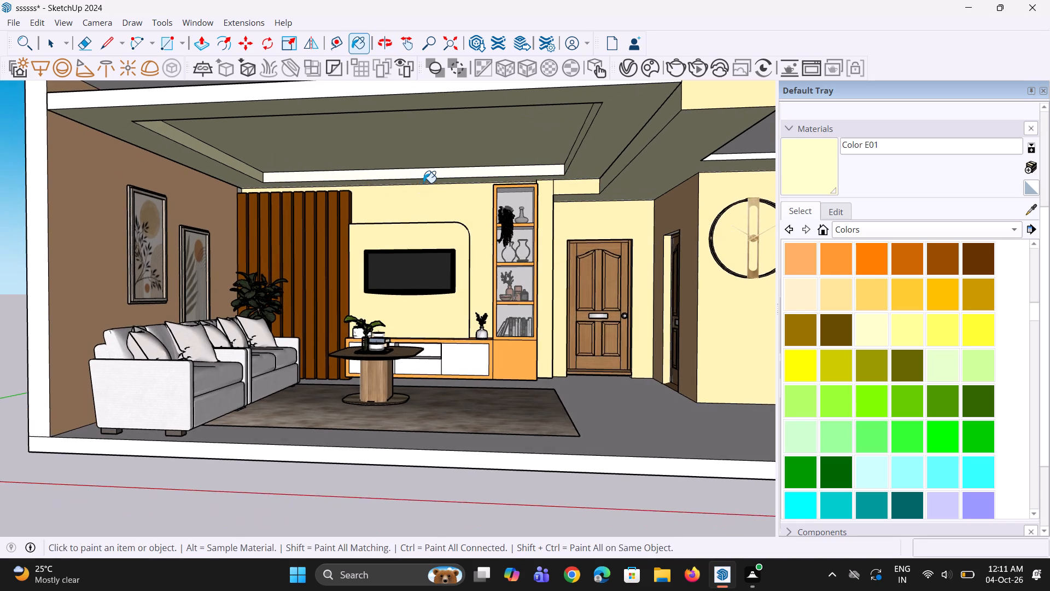
pyautogui.click(426, 180)
# Examine the repainted false ceiling and the living room walls from several distances and angles.
pyautogui.scroll(-3, 411, 201)
pyautogui.moveTo(429, 215); pyautogui.dragTo(427, 245, button='middle')
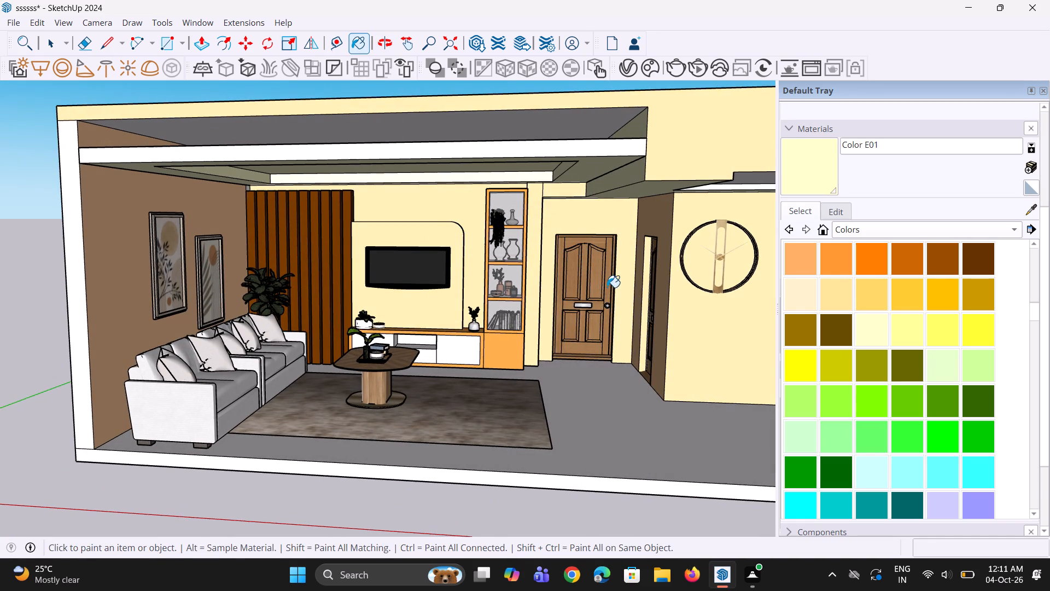
pyautogui.moveTo(603, 279); pyautogui.dragTo(602, 285, button='middle')
pyautogui.scroll(2, 476, 241)
pyautogui.moveTo(473, 239); pyautogui.dragTo(469, 231, button='middle')
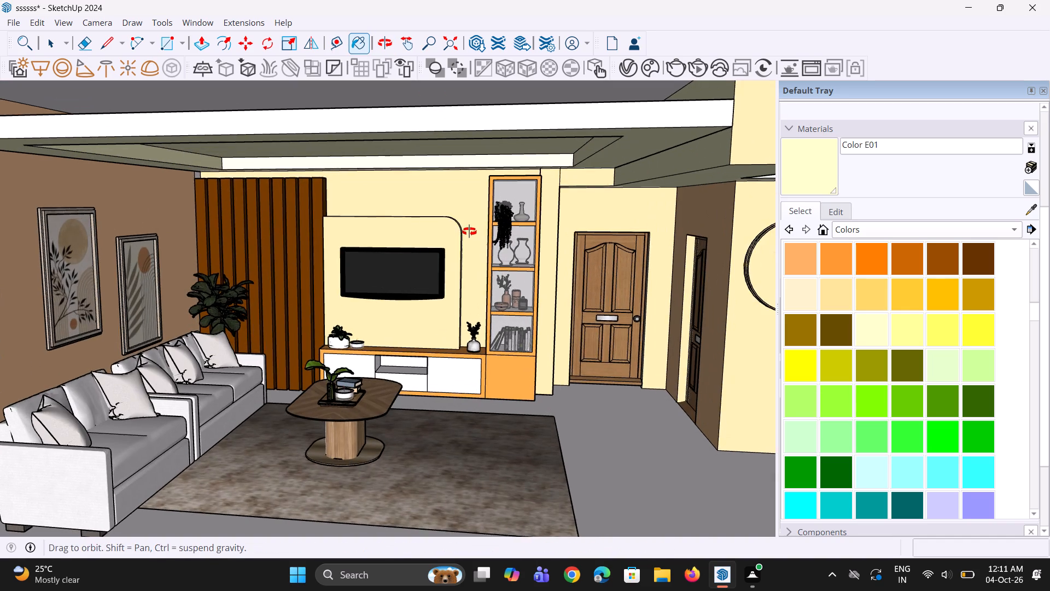
pyautogui.moveTo(469, 231); pyautogui.dragTo(465, 225, button='middle')
pyautogui.scroll(-1, 466, 223)
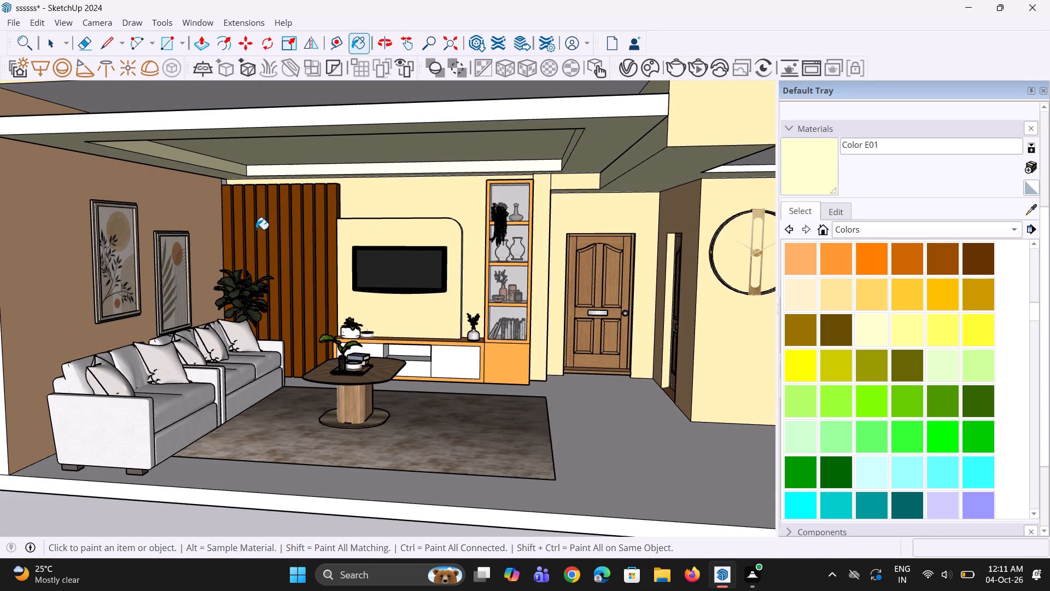
pyautogui.scroll(2, 256, 229)
pyautogui.scroll(-2, 256, 229)
pyautogui.scroll(1, 261, 226)
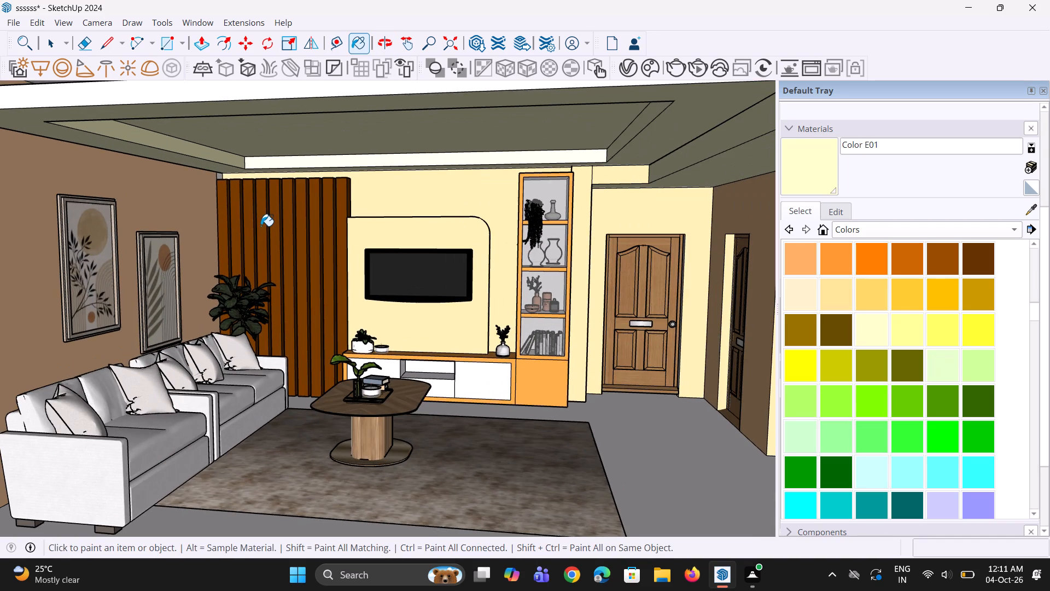
pyautogui.scroll(-3, 261, 226)
# Paint the passage ceiling above the wall-clock wall with Color E01.
pyautogui.moveTo(279, 226); pyautogui.dragTo(347, 260, button='middle')
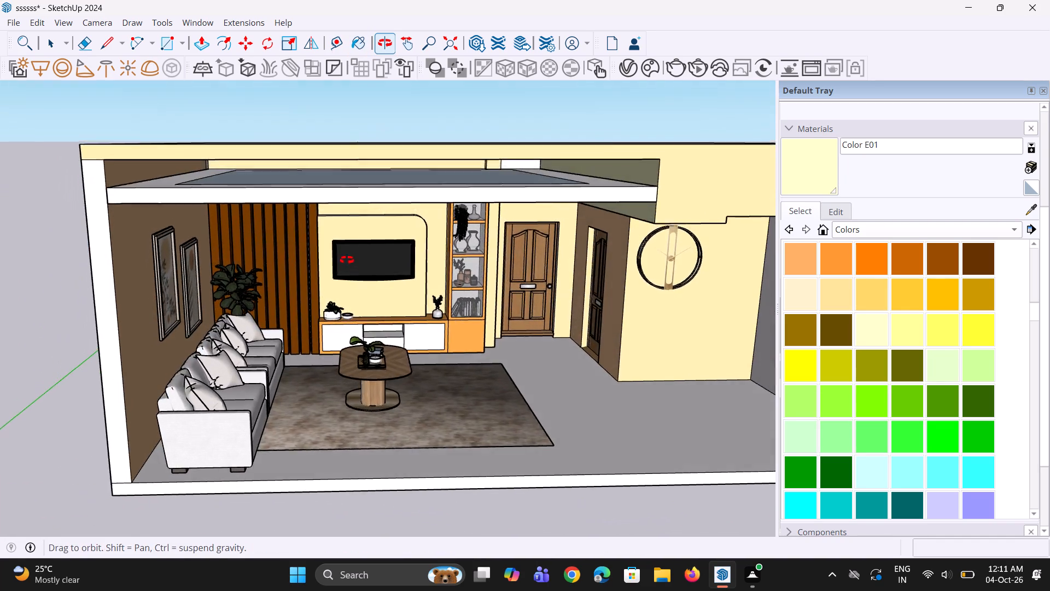
pyautogui.moveTo(347, 260); pyautogui.dragTo(364, 227, button='middle')
pyautogui.scroll(1, 559, 277)
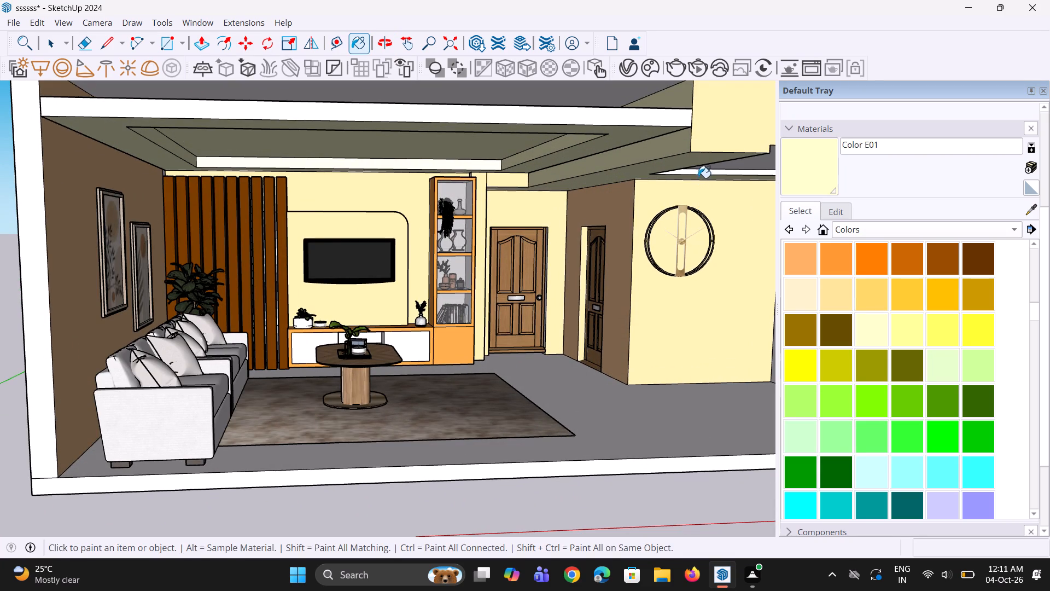
pyautogui.click(705, 174)
pyautogui.doubleClick(730, 168)
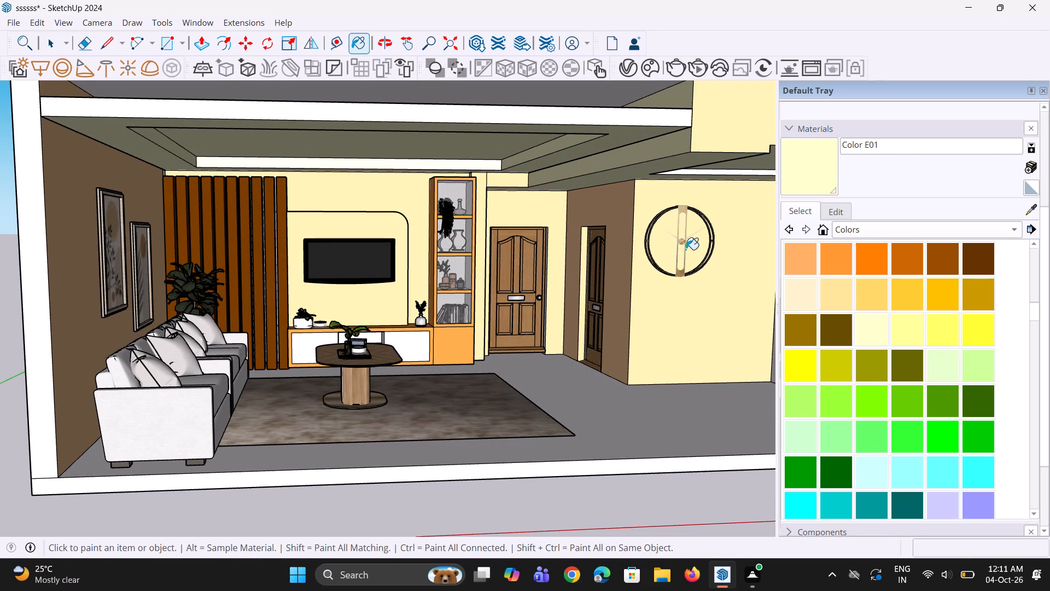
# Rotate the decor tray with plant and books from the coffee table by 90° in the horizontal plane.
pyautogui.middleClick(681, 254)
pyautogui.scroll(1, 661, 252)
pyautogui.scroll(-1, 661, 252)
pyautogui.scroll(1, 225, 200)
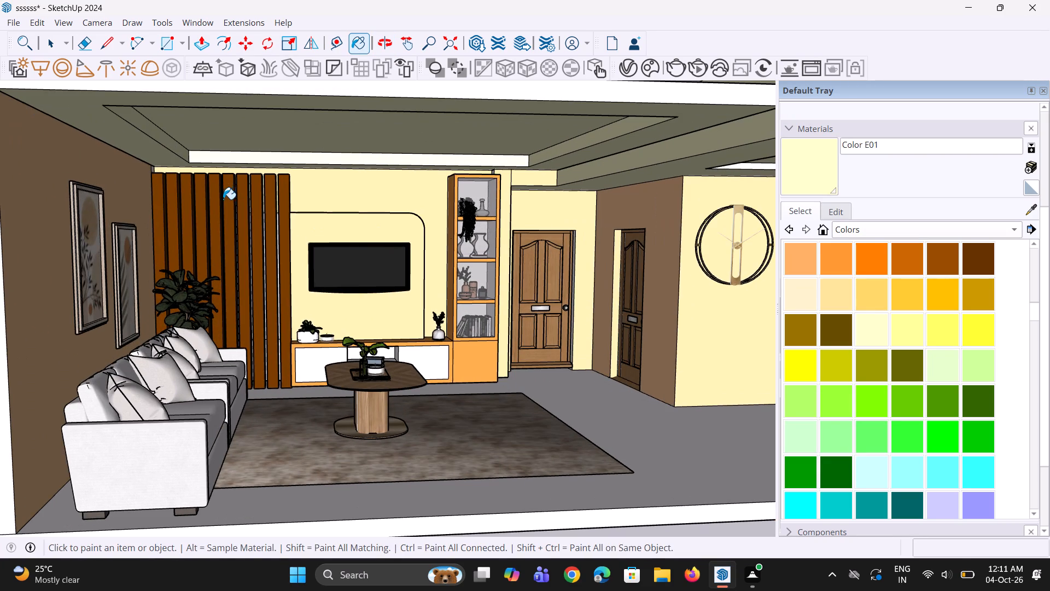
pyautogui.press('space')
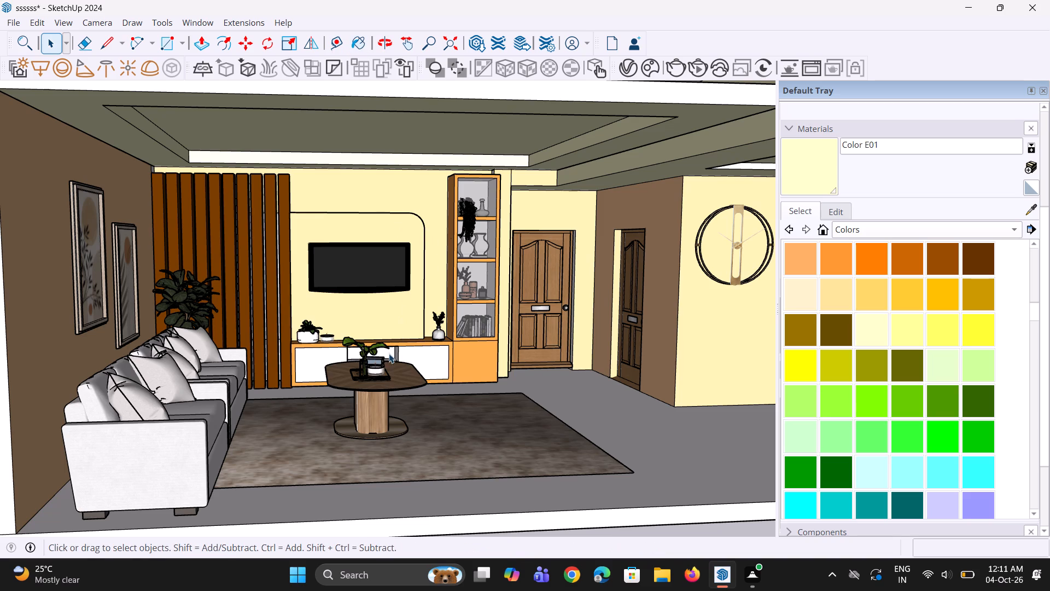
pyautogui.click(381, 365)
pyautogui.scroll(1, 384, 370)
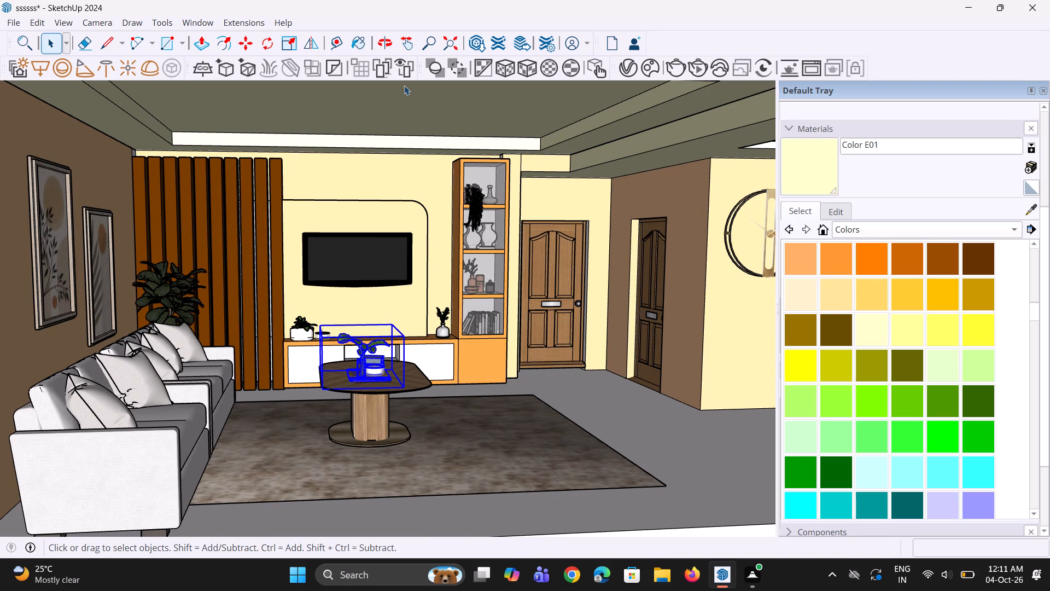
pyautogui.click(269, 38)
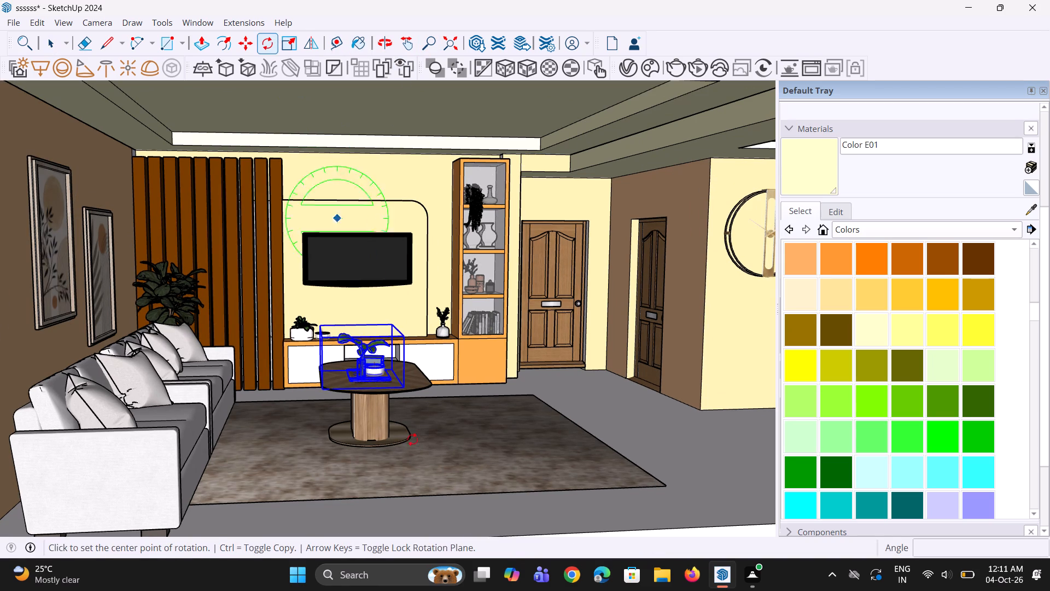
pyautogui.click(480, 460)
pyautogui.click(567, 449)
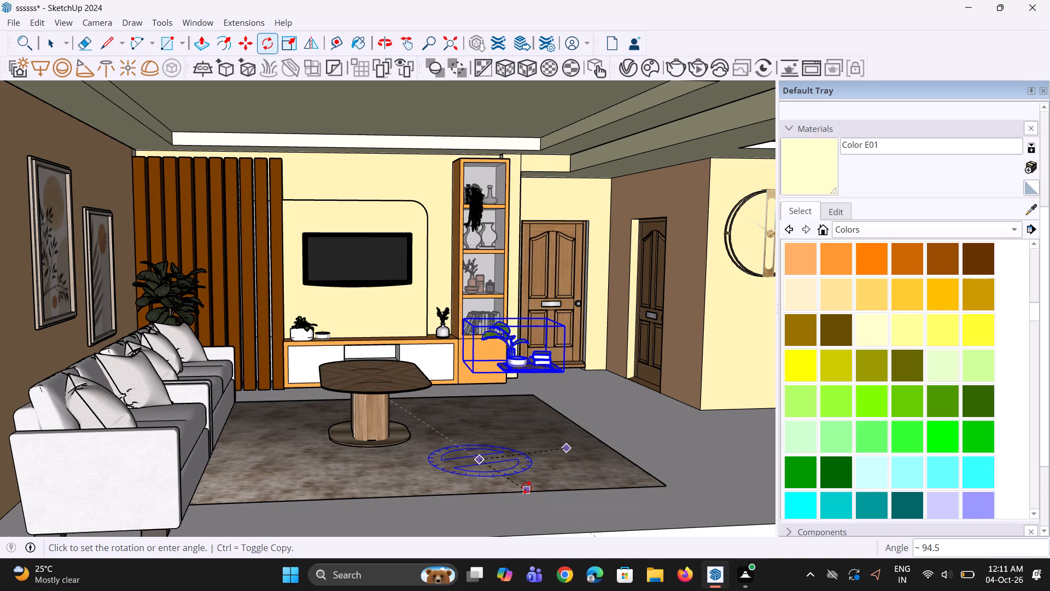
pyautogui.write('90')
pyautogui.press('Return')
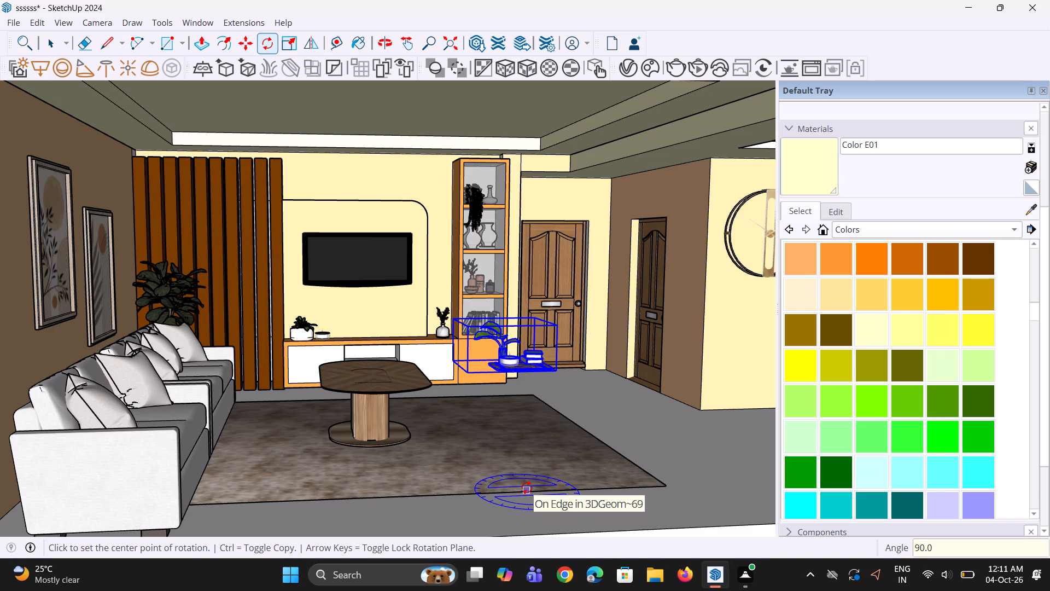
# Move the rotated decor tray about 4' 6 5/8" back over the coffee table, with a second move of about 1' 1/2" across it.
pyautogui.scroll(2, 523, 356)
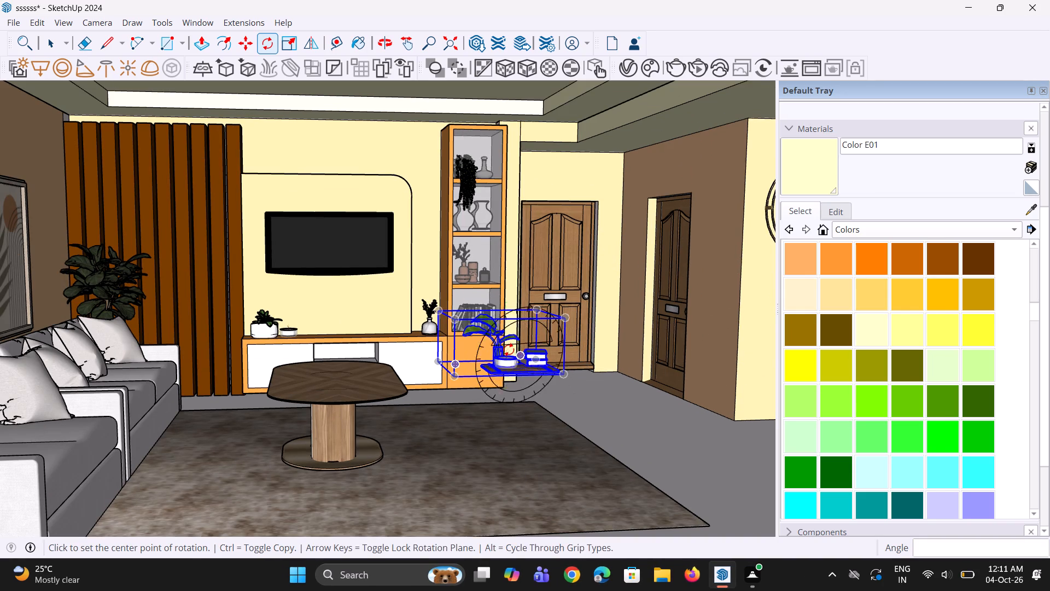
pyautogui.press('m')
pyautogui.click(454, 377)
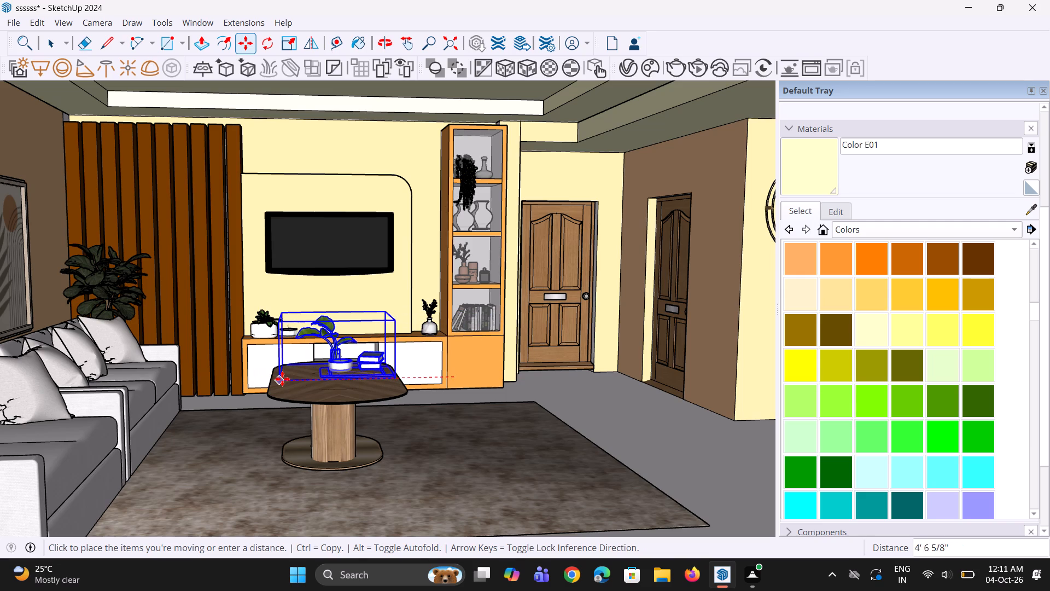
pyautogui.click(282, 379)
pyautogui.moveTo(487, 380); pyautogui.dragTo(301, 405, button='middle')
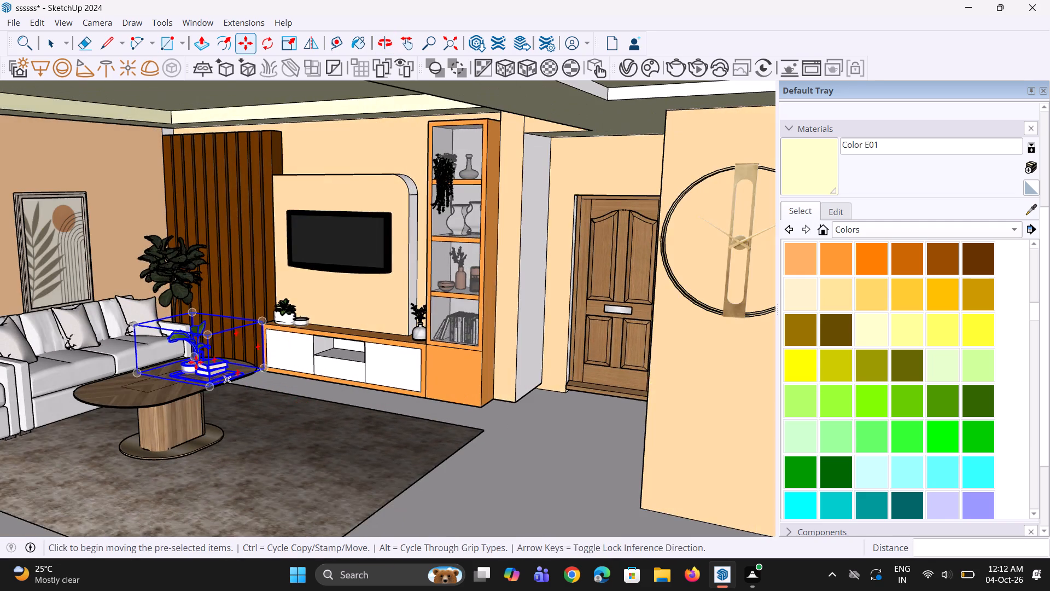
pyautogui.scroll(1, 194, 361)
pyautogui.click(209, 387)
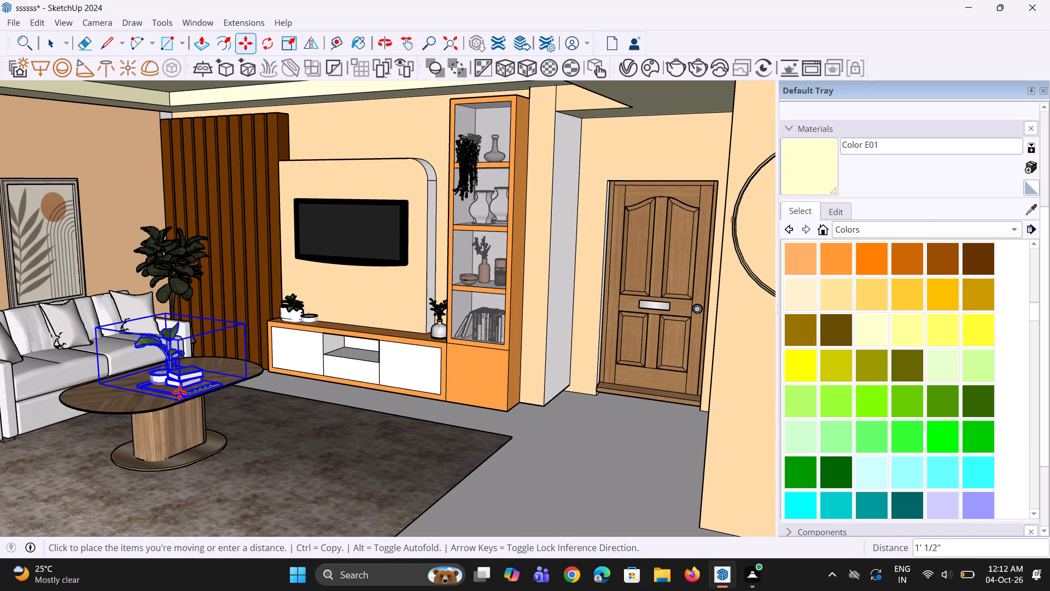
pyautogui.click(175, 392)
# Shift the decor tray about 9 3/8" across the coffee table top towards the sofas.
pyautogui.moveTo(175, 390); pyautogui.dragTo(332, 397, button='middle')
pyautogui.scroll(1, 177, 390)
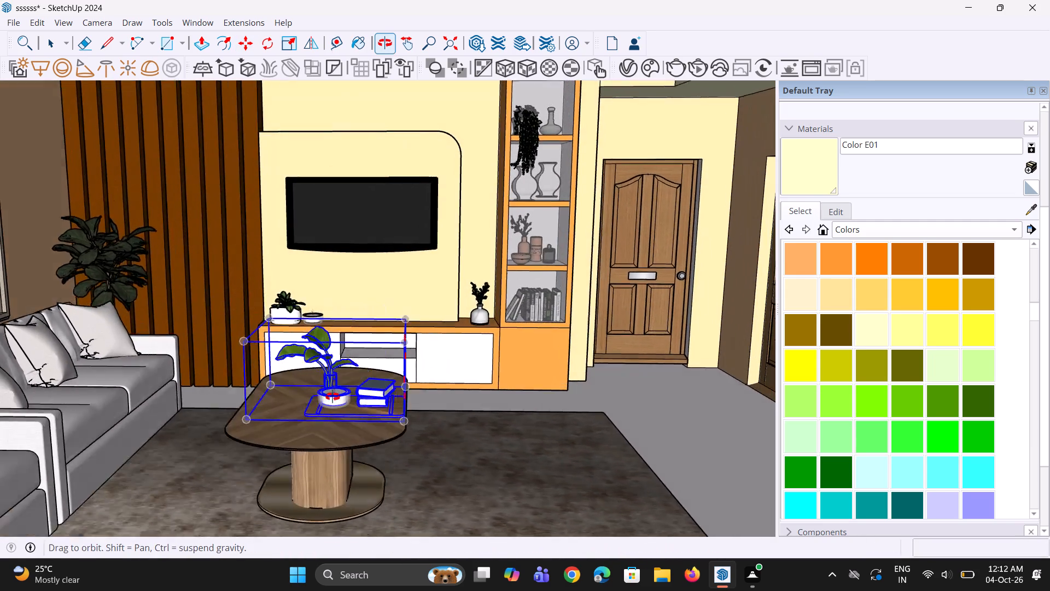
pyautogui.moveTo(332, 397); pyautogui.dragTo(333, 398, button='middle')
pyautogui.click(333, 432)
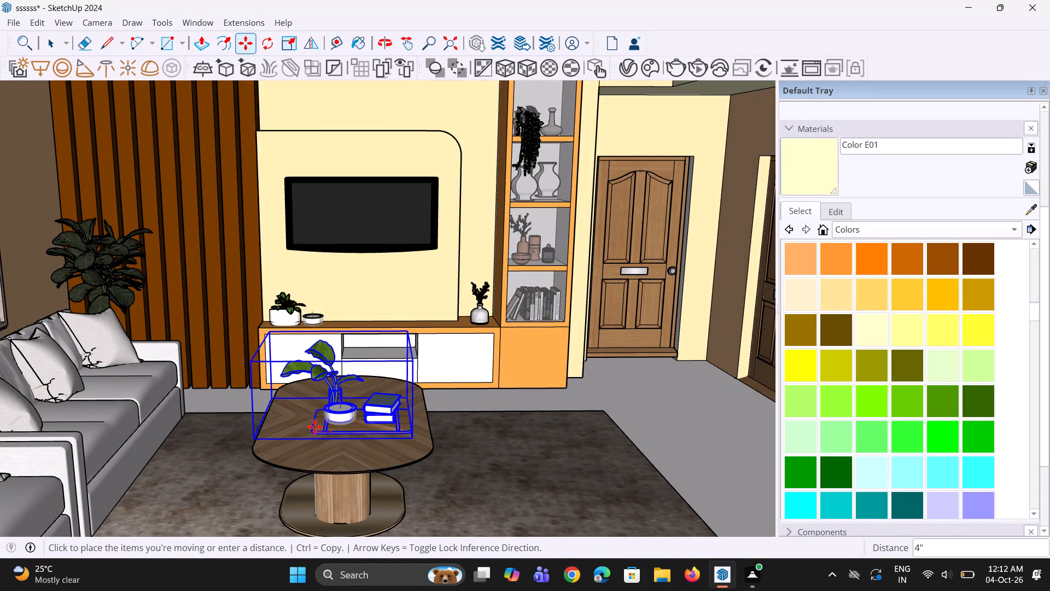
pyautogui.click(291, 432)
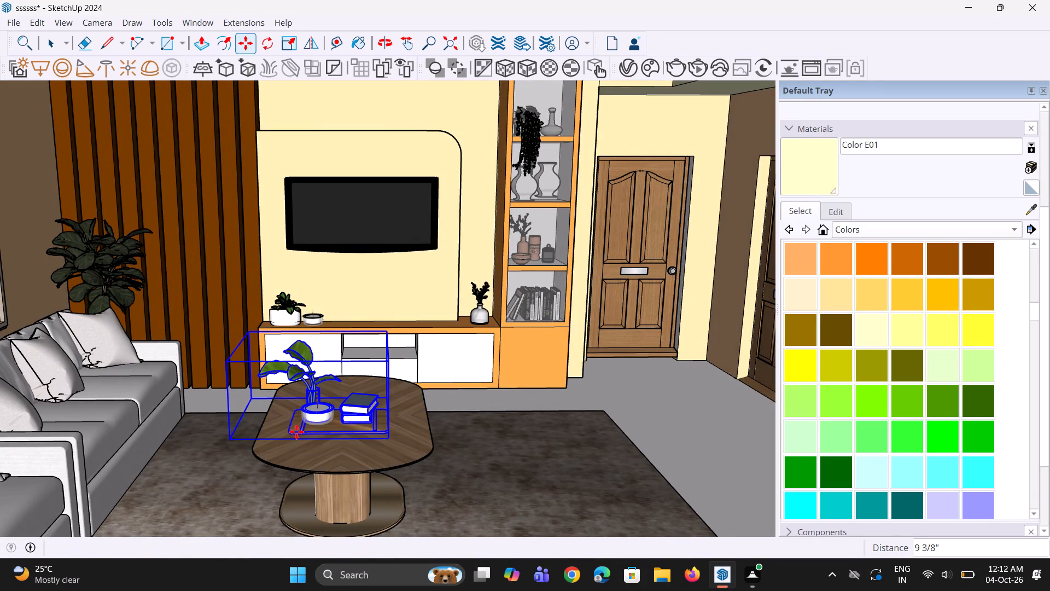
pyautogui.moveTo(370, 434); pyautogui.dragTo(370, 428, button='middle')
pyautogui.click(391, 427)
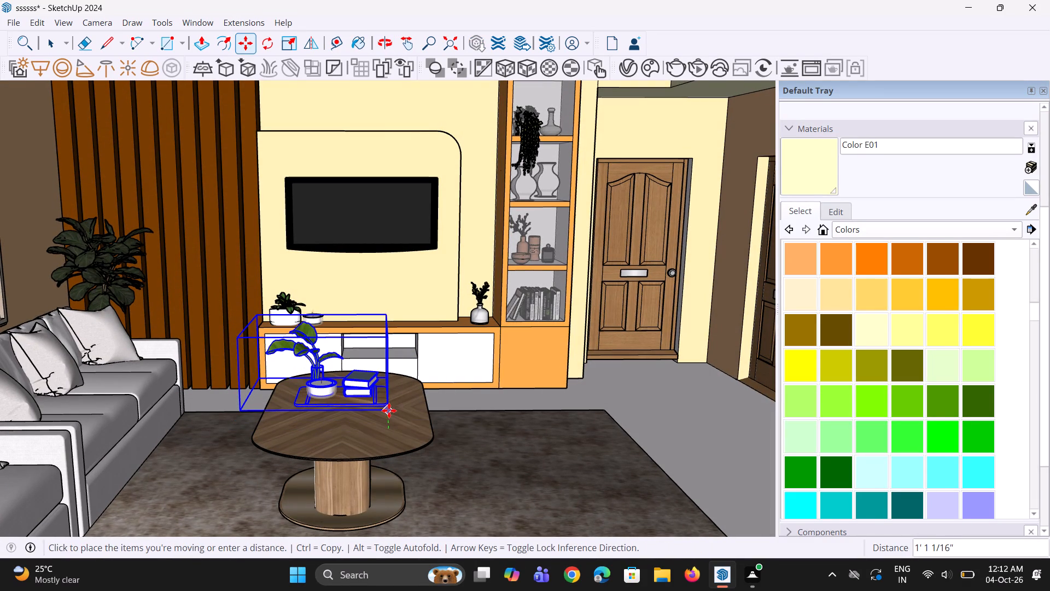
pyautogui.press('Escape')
# Deselect the decor tray and examine its placement on the coffee table from closer and farther views.
pyautogui.scroll(-2, 383, 432)
pyautogui.press('space')
pyautogui.press('space')
pyautogui.click(637, 402)
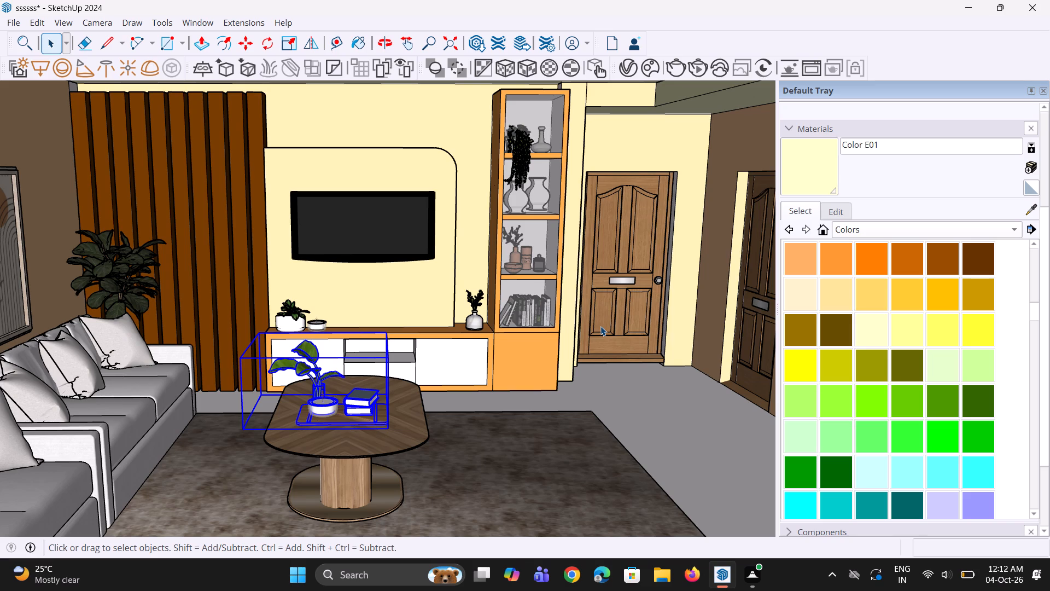
pyautogui.click(606, 398)
pyautogui.scroll(-3, 398, 411)
pyautogui.moveTo(388, 408); pyautogui.dragTo(365, 425, button='middle')
pyautogui.scroll(2, 358, 426)
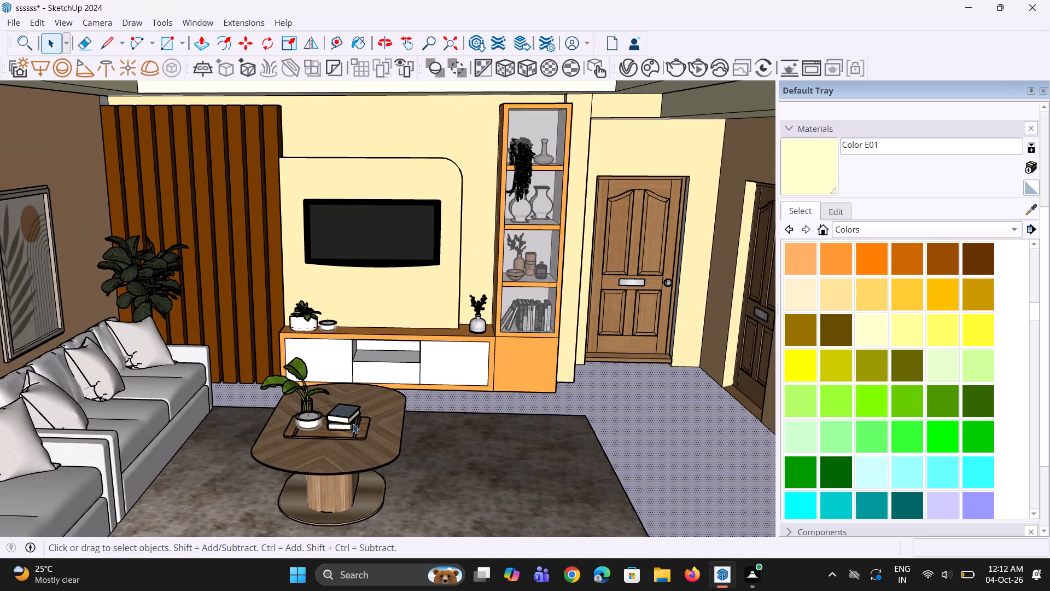
pyautogui.scroll(-7, 350, 424)
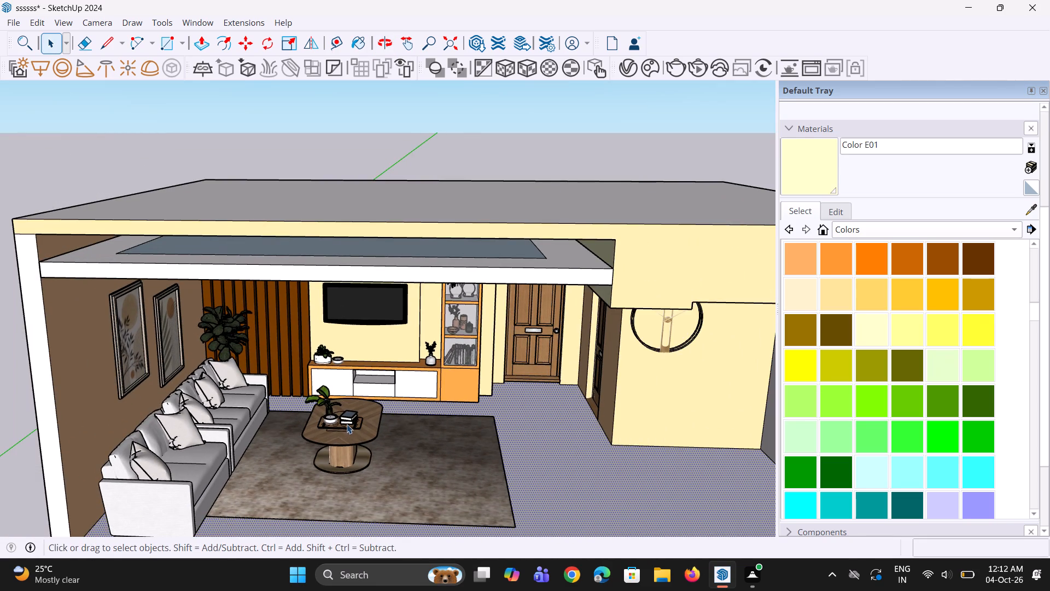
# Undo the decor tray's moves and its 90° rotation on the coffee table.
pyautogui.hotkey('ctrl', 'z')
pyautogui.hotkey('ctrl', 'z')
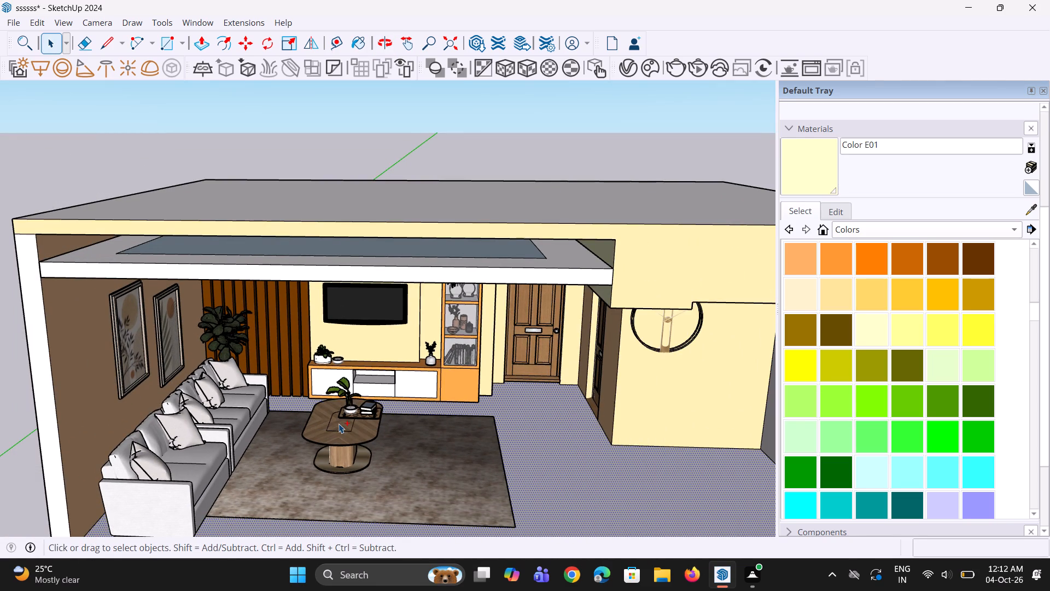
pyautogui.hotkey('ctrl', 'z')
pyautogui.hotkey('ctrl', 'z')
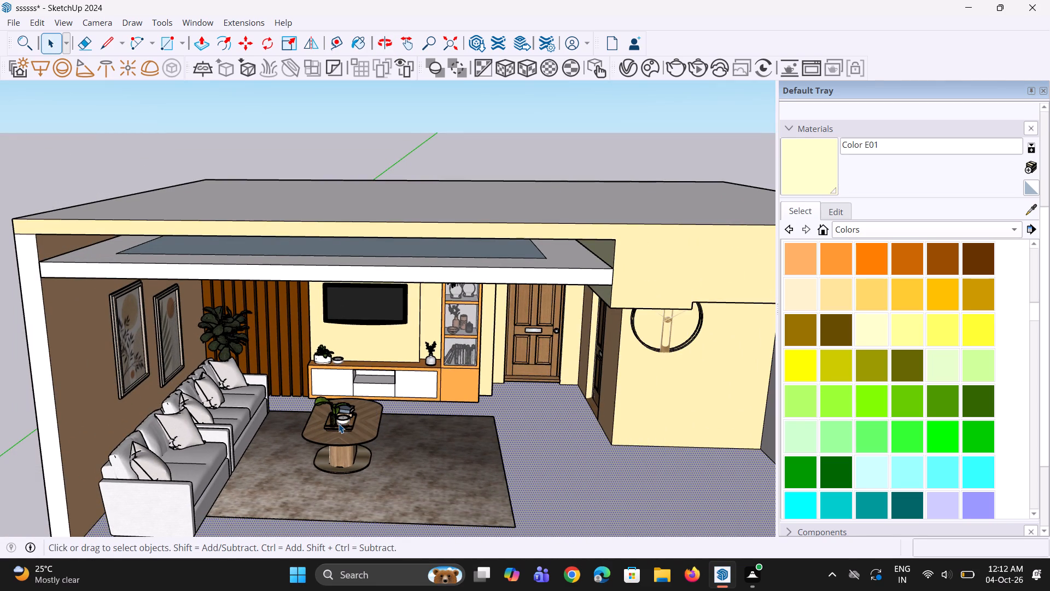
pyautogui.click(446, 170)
# Paint the inner faces of the TV unit's open middle niche with the dark grey Color M07.
pyautogui.moveTo(395, 421); pyautogui.dragTo(375, 394, button='middle')
pyautogui.scroll(2, 375, 394)
pyautogui.moveTo(375, 394); pyautogui.dragTo(375, 383, button='middle')
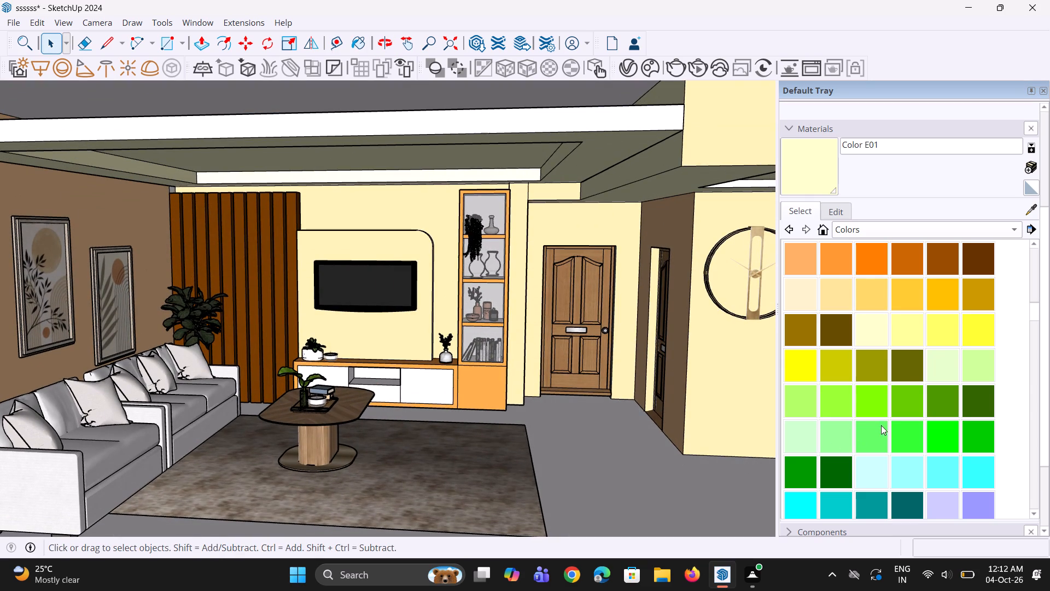
pyautogui.scroll(-9, 850, 398)
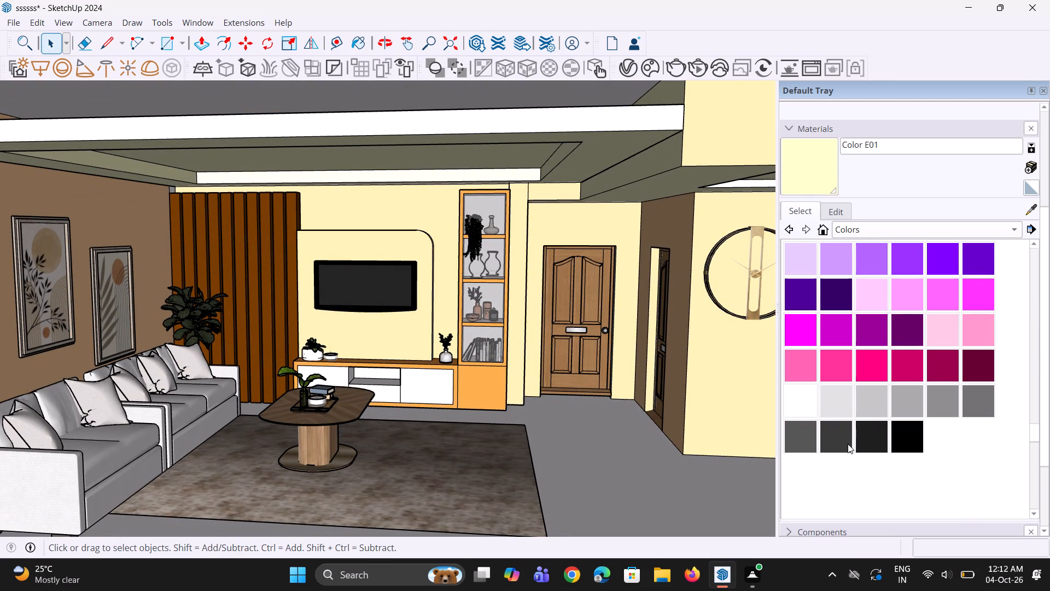
pyautogui.click(848, 444)
pyautogui.scroll(1, 472, 383)
pyautogui.scroll(2, 381, 376)
pyautogui.click(365, 384)
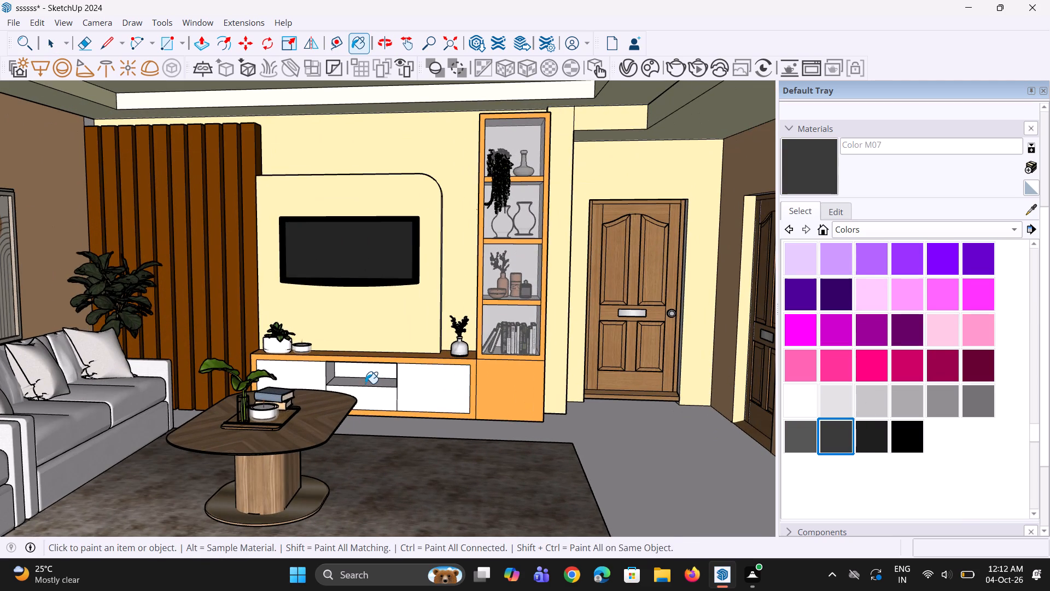
pyautogui.scroll(2, 373, 376)
pyautogui.click(373, 371)
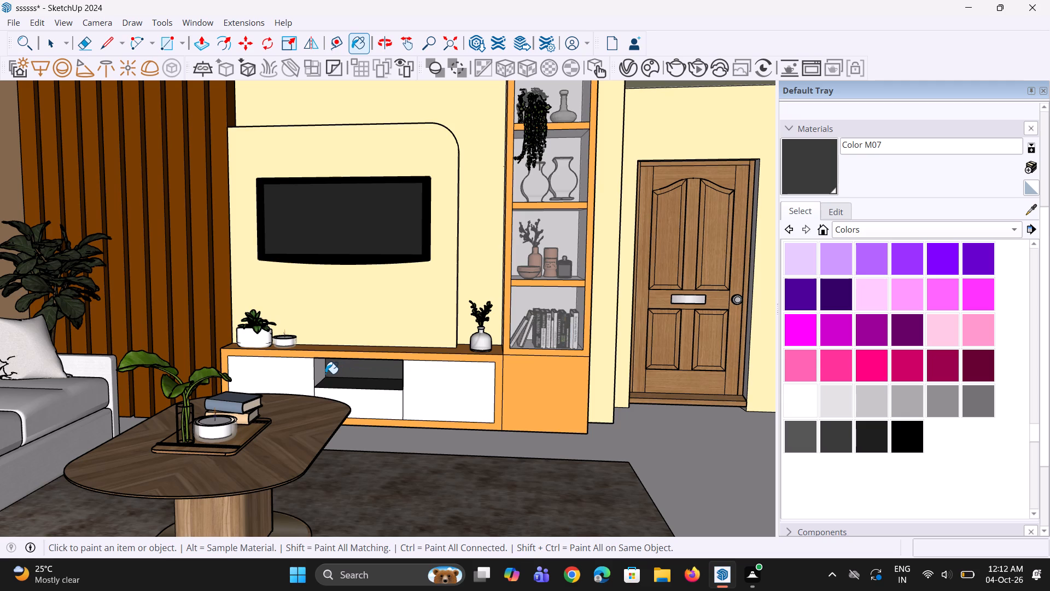
pyautogui.click(323, 374)
pyautogui.moveTo(352, 379); pyautogui.dragTo(433, 383, button='middle')
pyautogui.scroll(1, 433, 383)
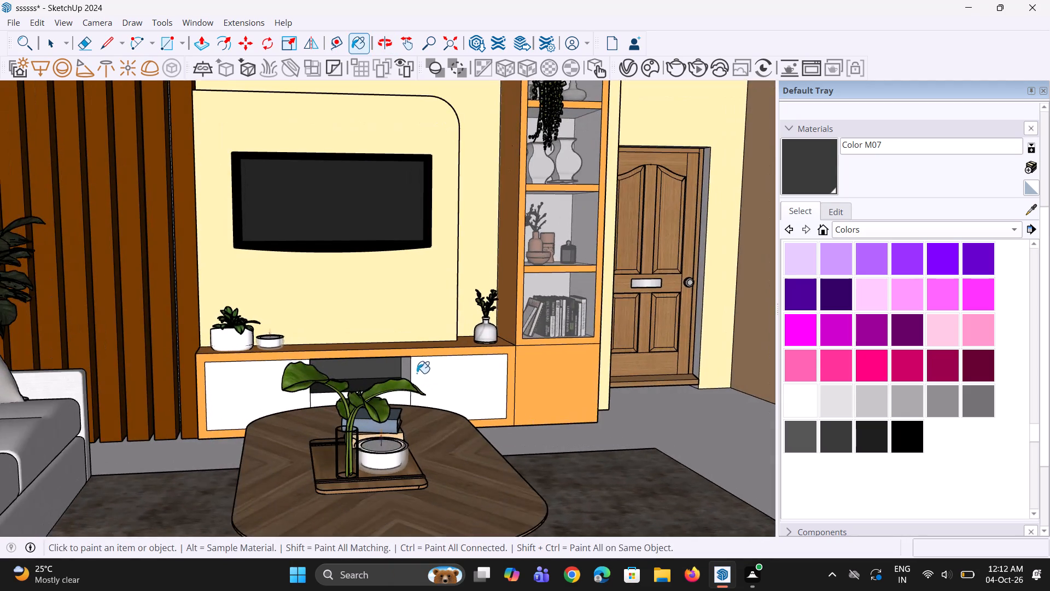
pyautogui.scroll(2, 415, 373)
pyautogui.click(403, 369)
# Examine the painted TV unit niche within the whole living room from farther and lower views.
pyautogui.scroll(-4, 413, 378)
pyautogui.moveTo(430, 387); pyautogui.dragTo(394, 395, button='middle')
pyautogui.scroll(-7, 404, 399)
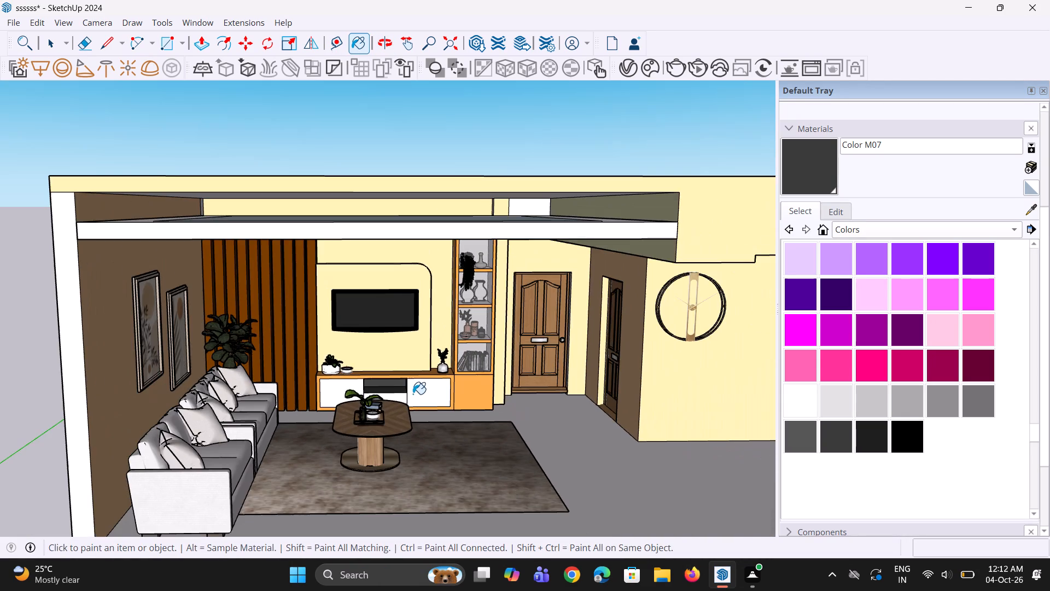
pyautogui.moveTo(410, 384); pyautogui.dragTo(400, 319, button='middle')
pyautogui.scroll(1, 399, 323)
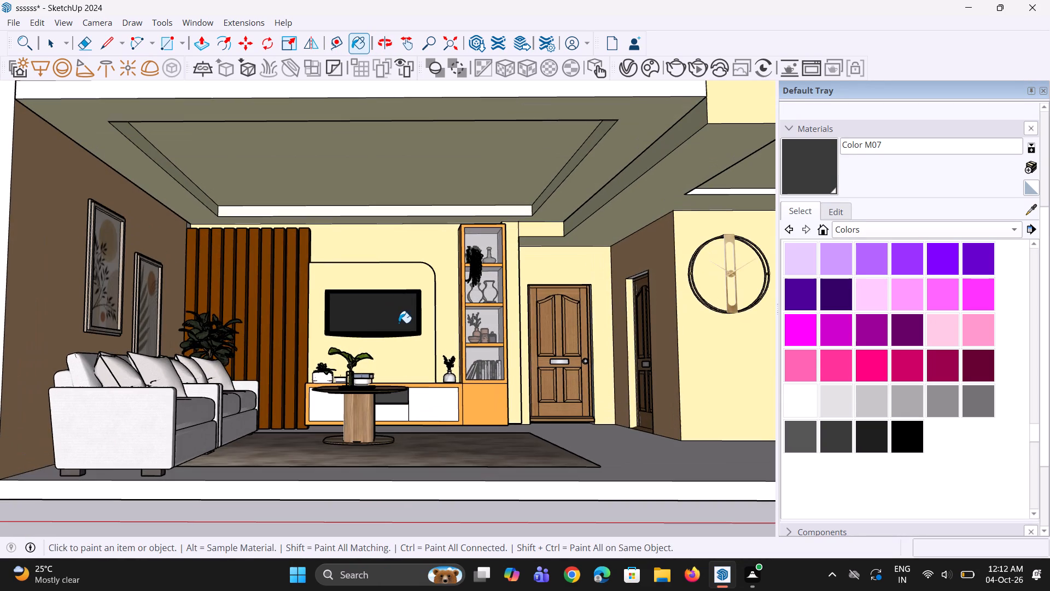
pyautogui.scroll(1, 398, 326)
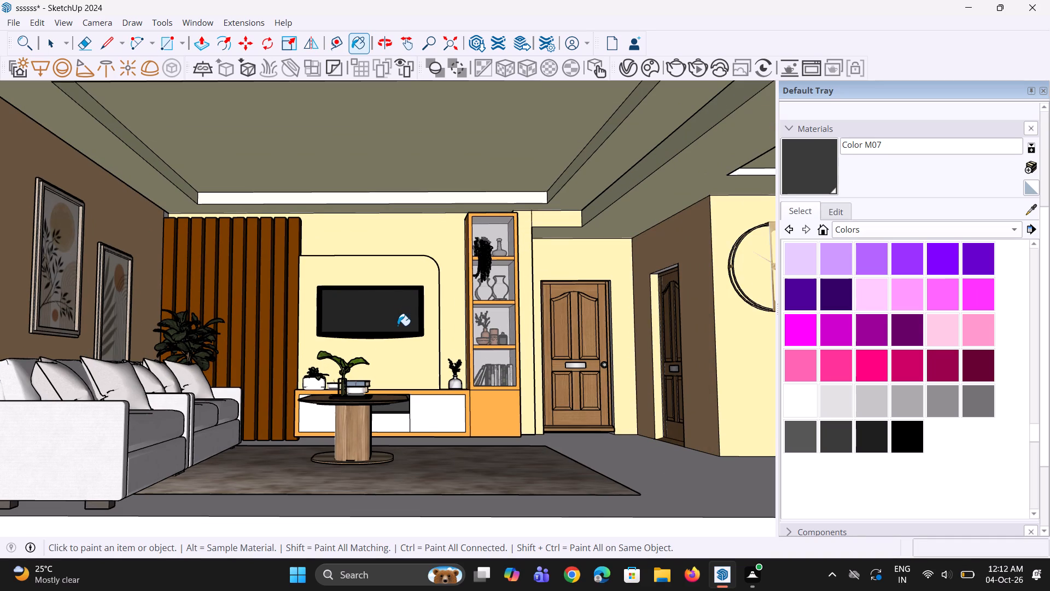
pyautogui.scroll(-1, 398, 326)
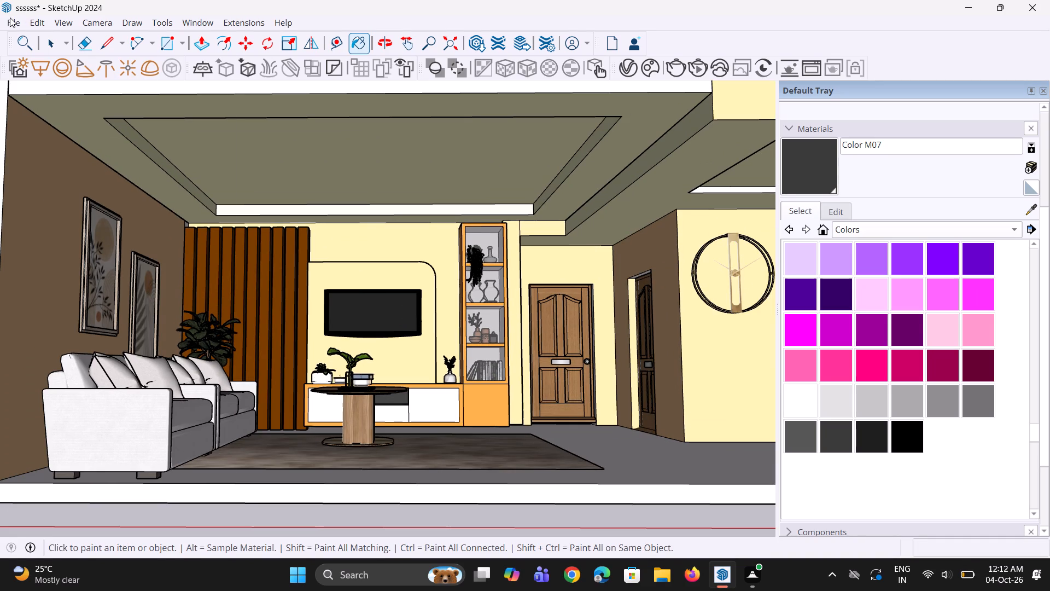
# Import the "plants (1)" model from the Downloads folder and place it on the floor below the wall clock.
pyautogui.click(10, 19)
pyautogui.click(62, 215)
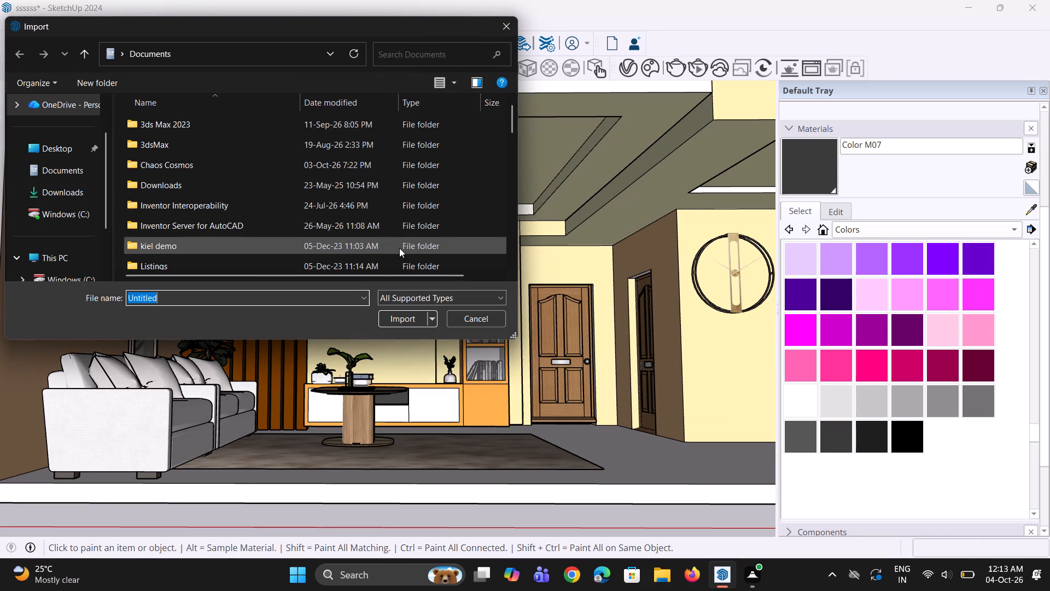
pyautogui.click(53, 194)
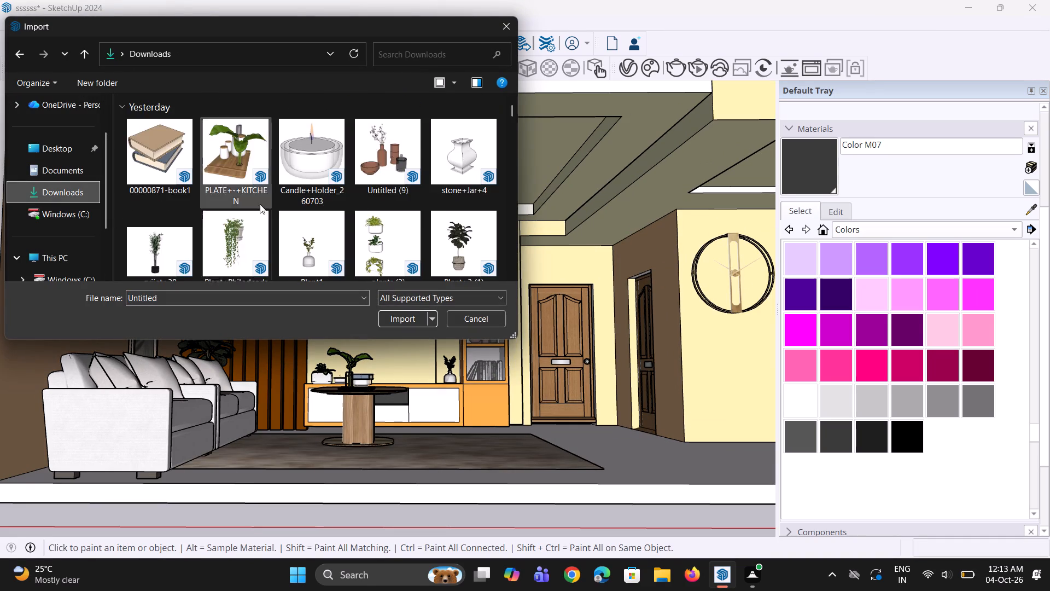
pyautogui.scroll(-16, 260, 204)
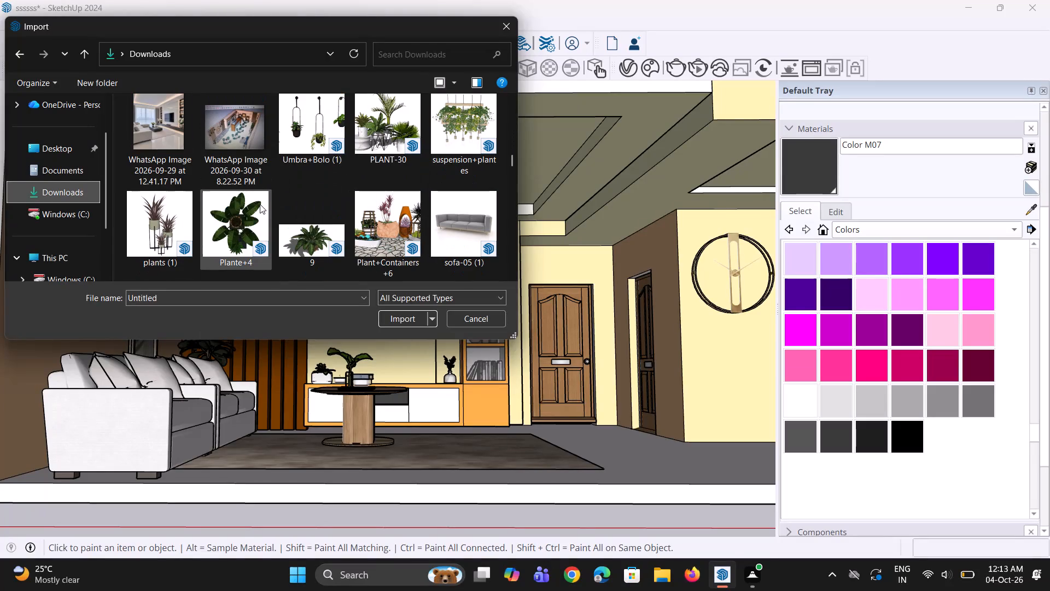
pyautogui.click(162, 231)
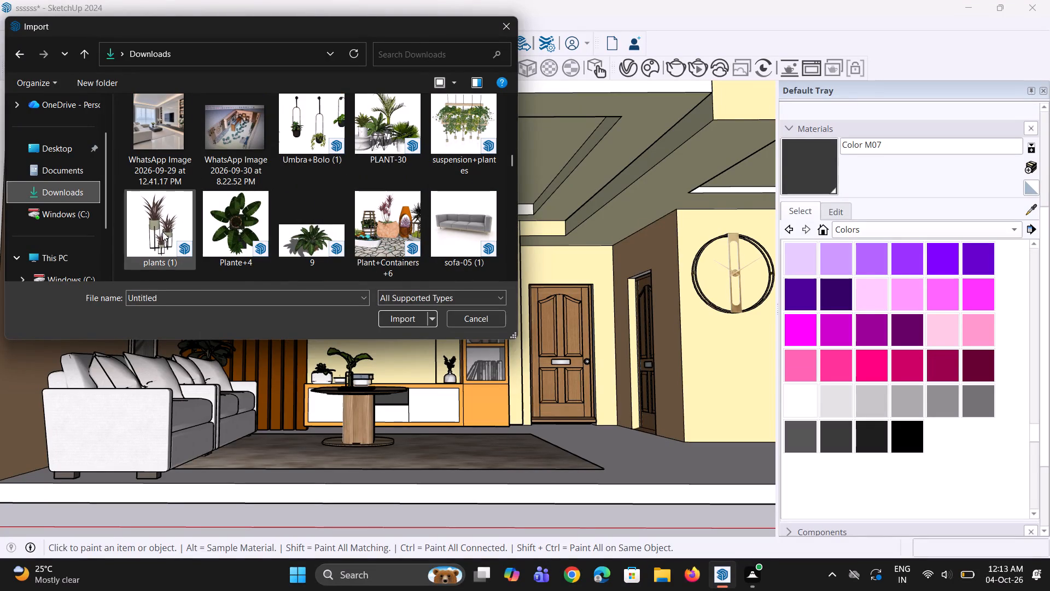
pyautogui.click(387, 313)
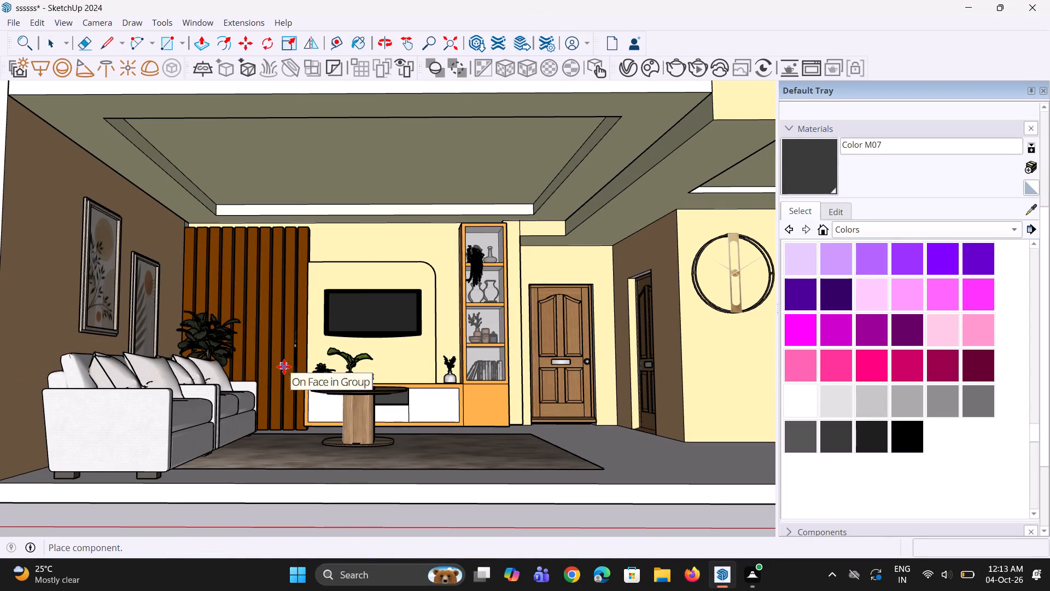
pyautogui.scroll(-2, 244, 380)
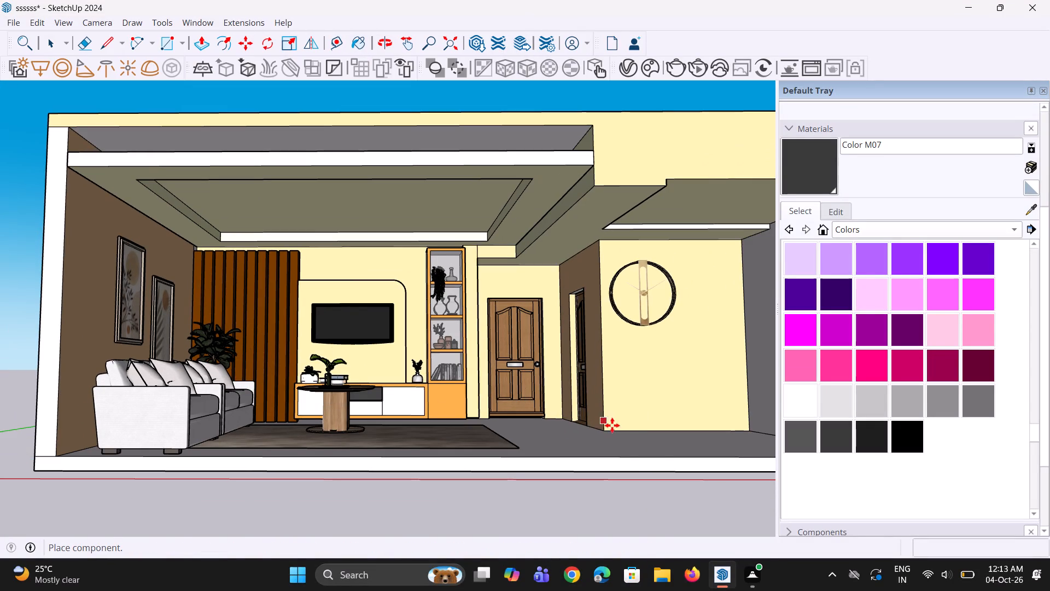
pyautogui.click(621, 438)
# Move the imported plants about 1' 9 5/16" across the floor towards the wall corner beneath the clock.
pyautogui.moveTo(596, 450); pyautogui.dragTo(663, 529, button='middle')
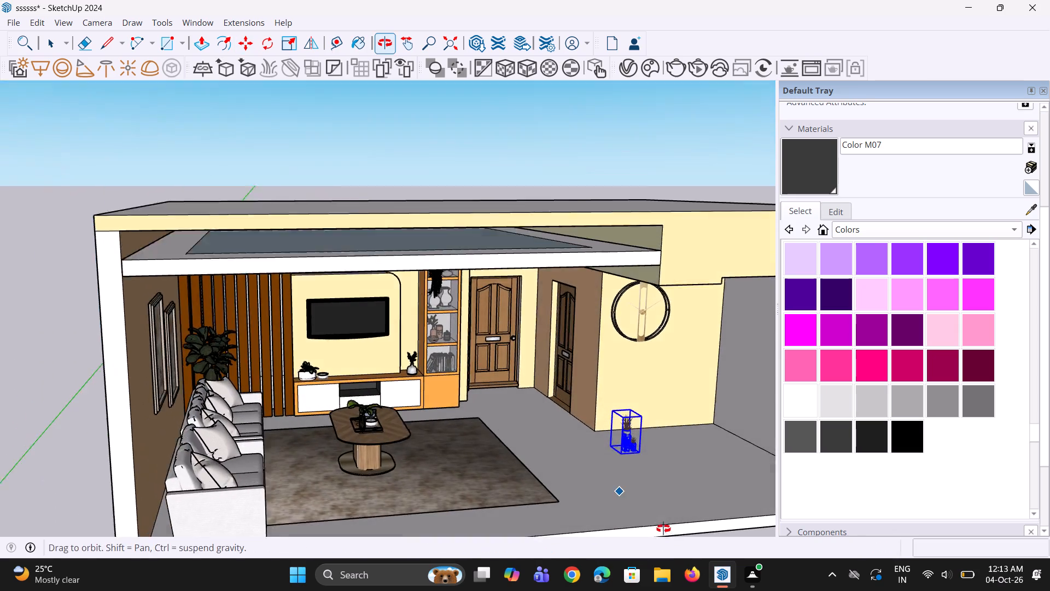
pyautogui.moveTo(663, 529); pyautogui.dragTo(665, 523, button='middle')
pyautogui.scroll(5, 623, 459)
pyautogui.click(622, 453)
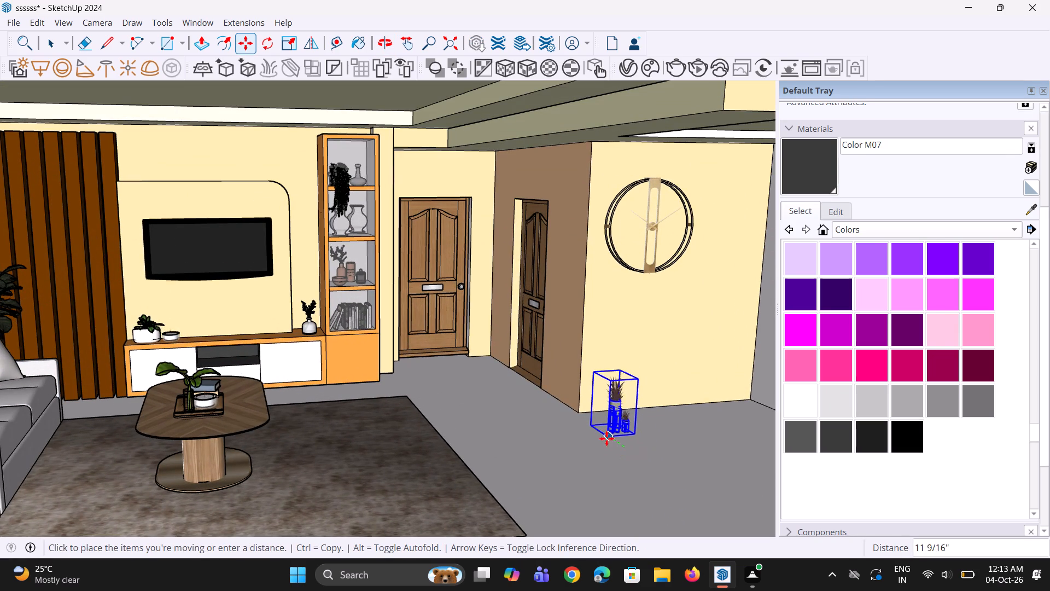
pyautogui.click(598, 427)
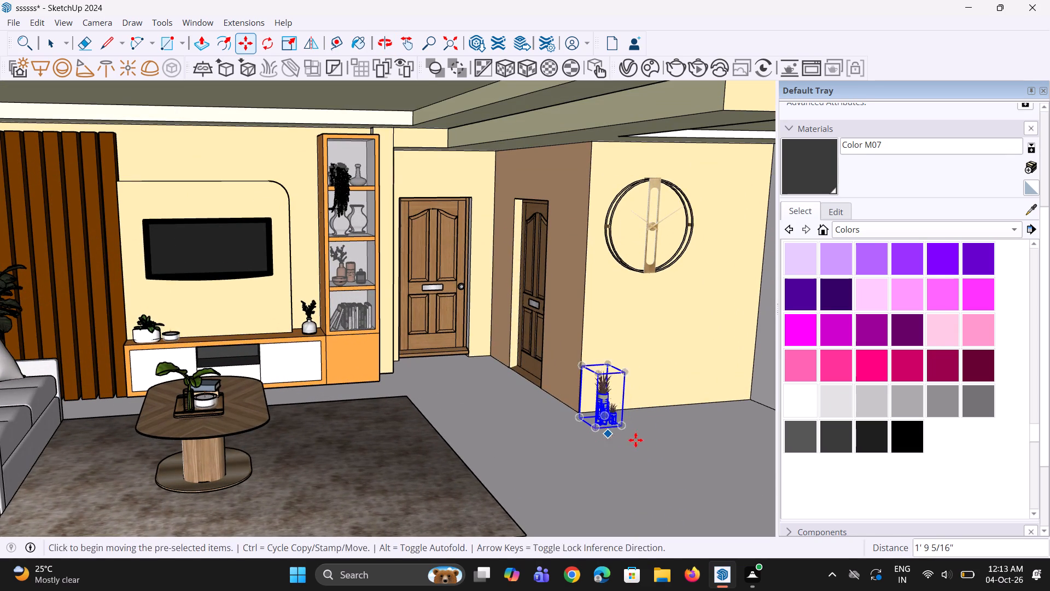
# Scale the plant group up uniformly by about 2.5 from its upper corner.
pyautogui.scroll(1, 637, 440)
pyautogui.moveTo(637, 440); pyautogui.dragTo(564, 437, button='middle')
pyautogui.press('s')
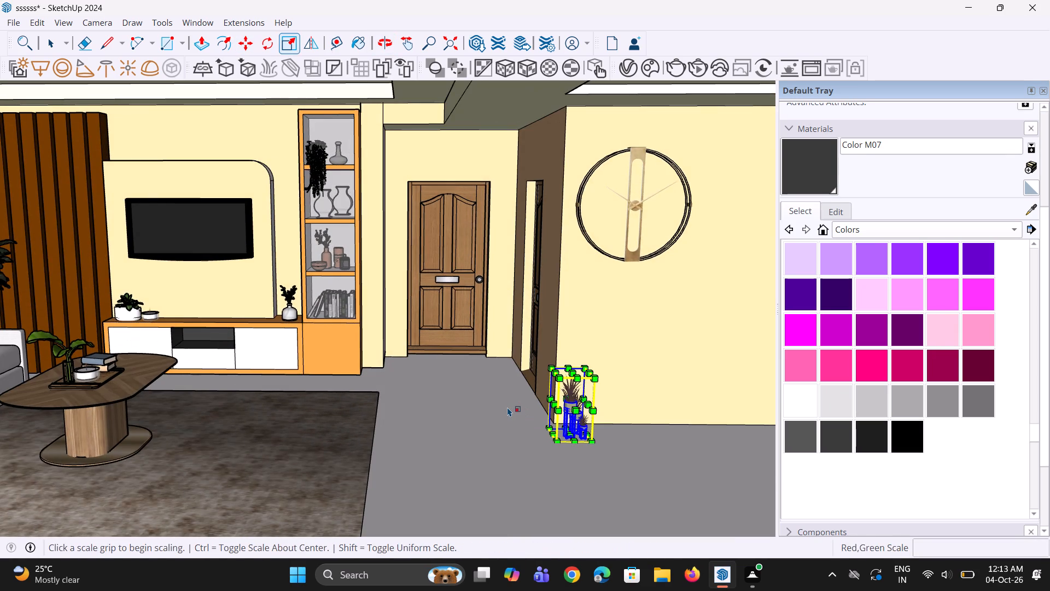
pyautogui.click(598, 376)
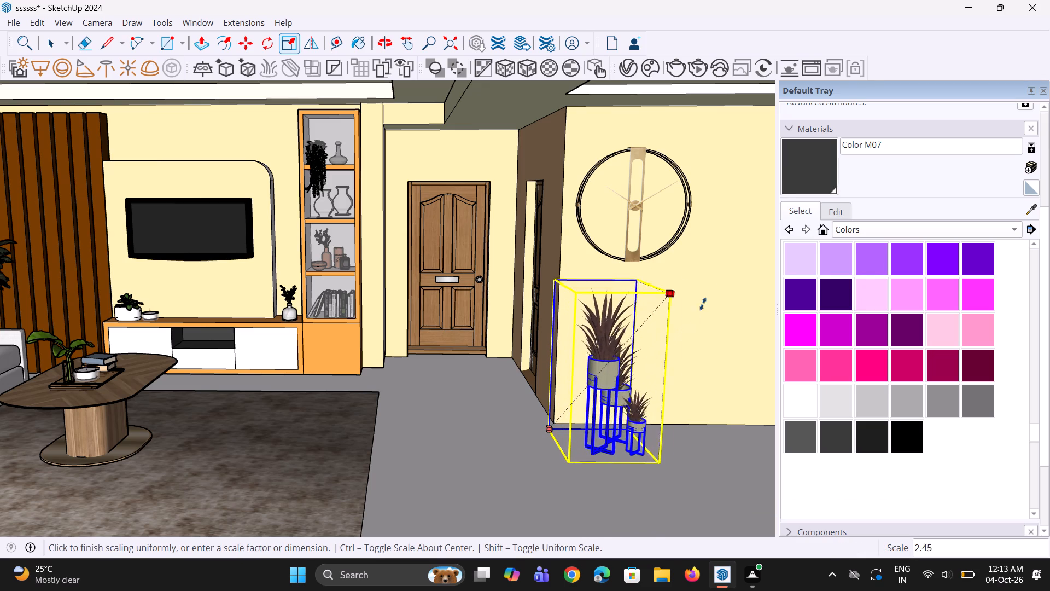
pyautogui.moveTo(709, 285); pyautogui.dragTo(707, 291)
# Move the enlarged plants about 1' 4" across the floor closer to the wall corner, and deselect them.
pyautogui.moveTo(550, 477); pyautogui.dragTo(628, 502, button='middle')
pyautogui.scroll(1, 646, 482)
pyautogui.press('m')
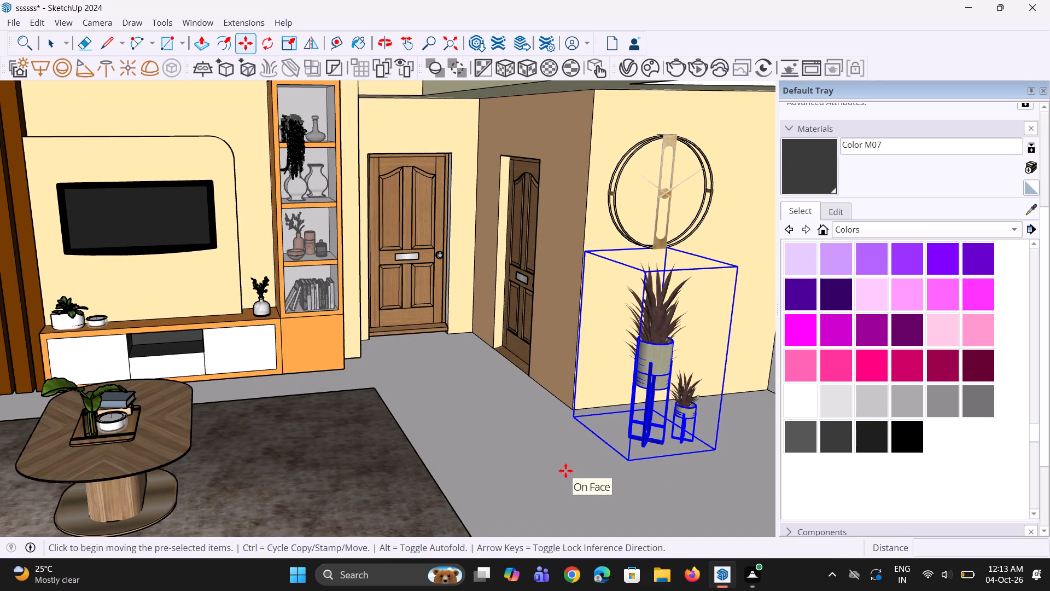
pyautogui.click(634, 457)
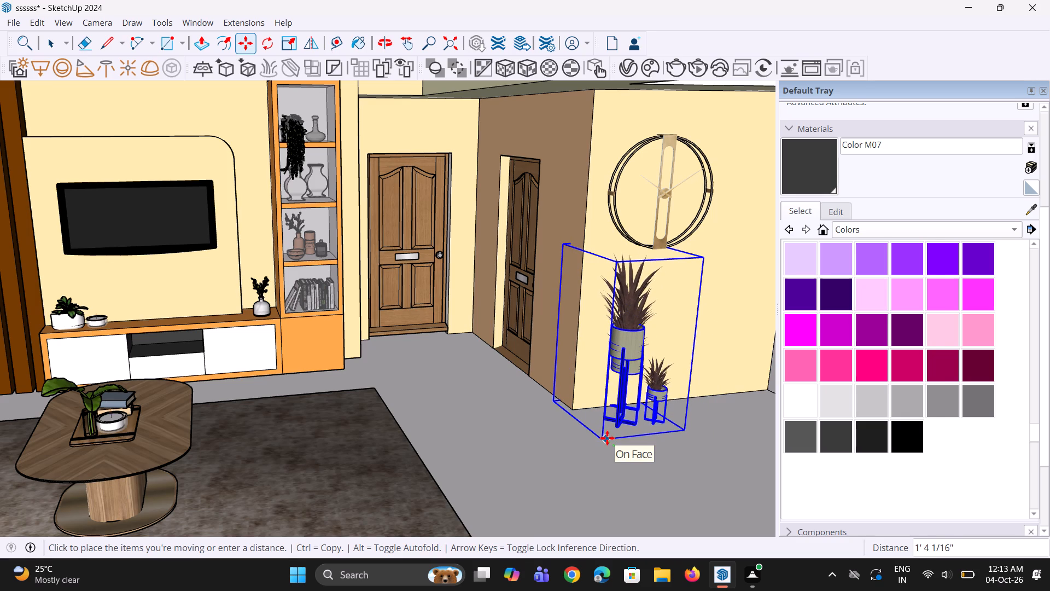
pyautogui.click(609, 443)
pyautogui.scroll(-4, 594, 451)
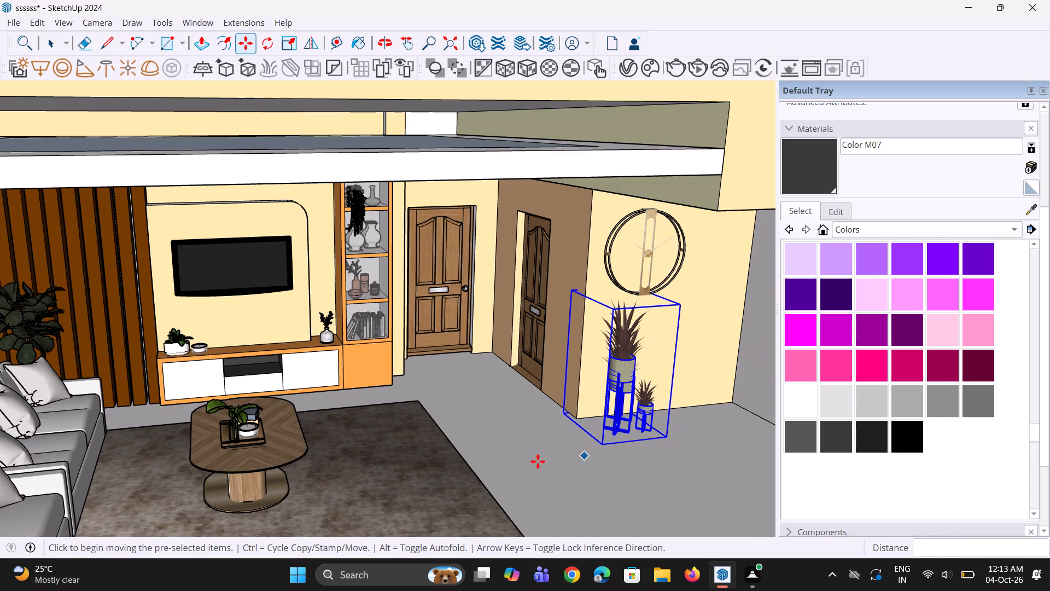
pyautogui.press('space')
pyautogui.press('space')
pyautogui.scroll(-3, 457, 461)
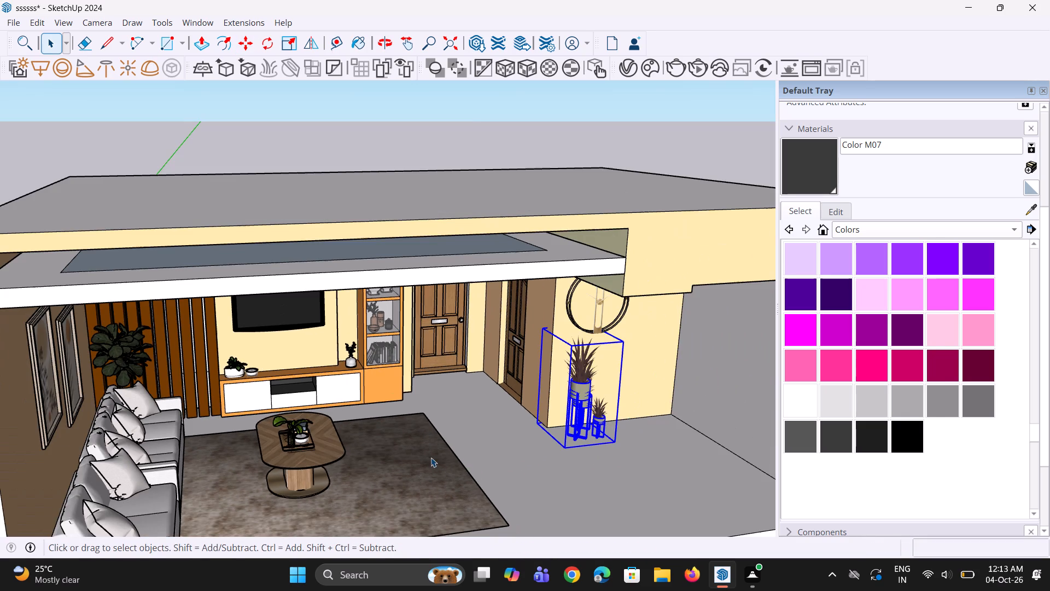
pyautogui.click(542, 121)
# Examine the placement and size of the plant stands beneath the wall clock from closer and farther views.
pyautogui.moveTo(589, 380); pyautogui.dragTo(540, 330, button='middle')
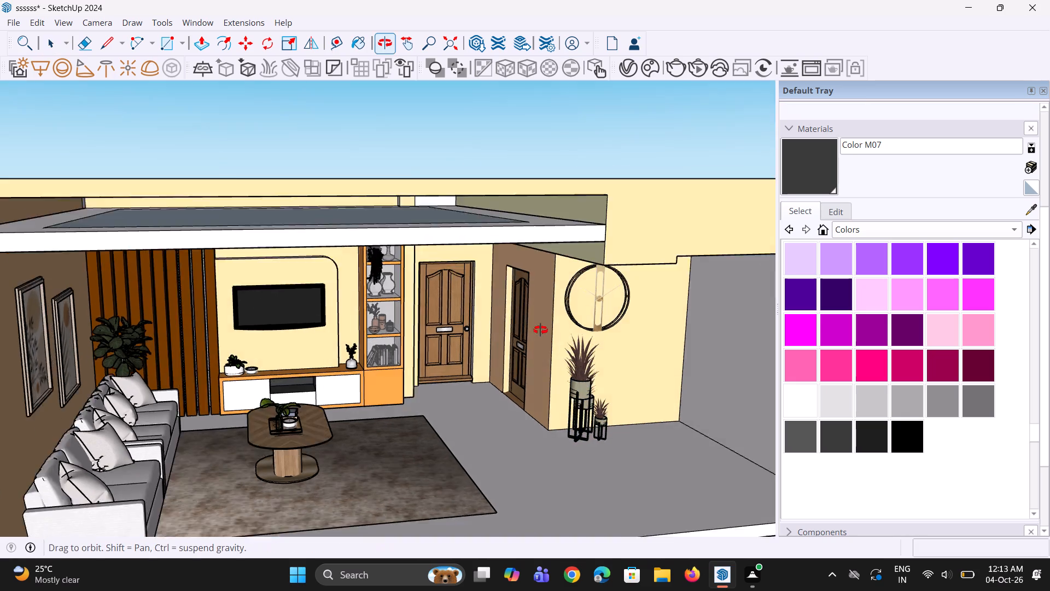
pyautogui.moveTo(540, 330); pyautogui.dragTo(517, 334, button='middle')
pyautogui.scroll(4, 539, 373)
pyautogui.scroll(-1, 539, 369)
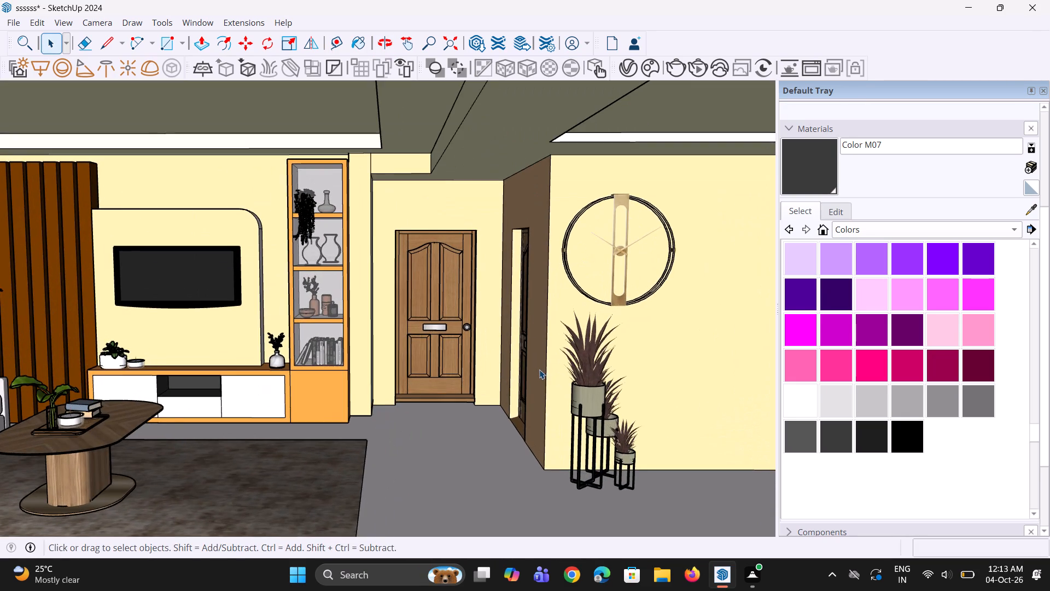
pyautogui.scroll(-4, 539, 369)
pyautogui.moveTo(413, 382); pyautogui.dragTo(370, 339, button='middle')
pyautogui.moveTo(381, 349); pyautogui.dragTo(392, 361, button='middle')
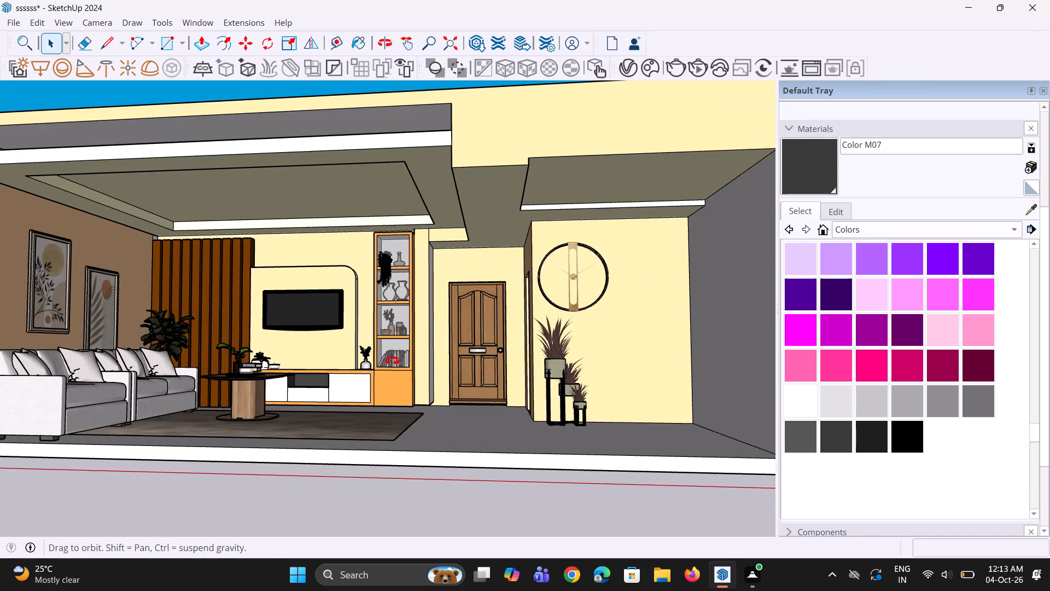
pyautogui.moveTo(392, 361); pyautogui.dragTo(404, 373, button='middle')
pyautogui.scroll(2, 499, 316)
pyautogui.scroll(-1, 506, 316)
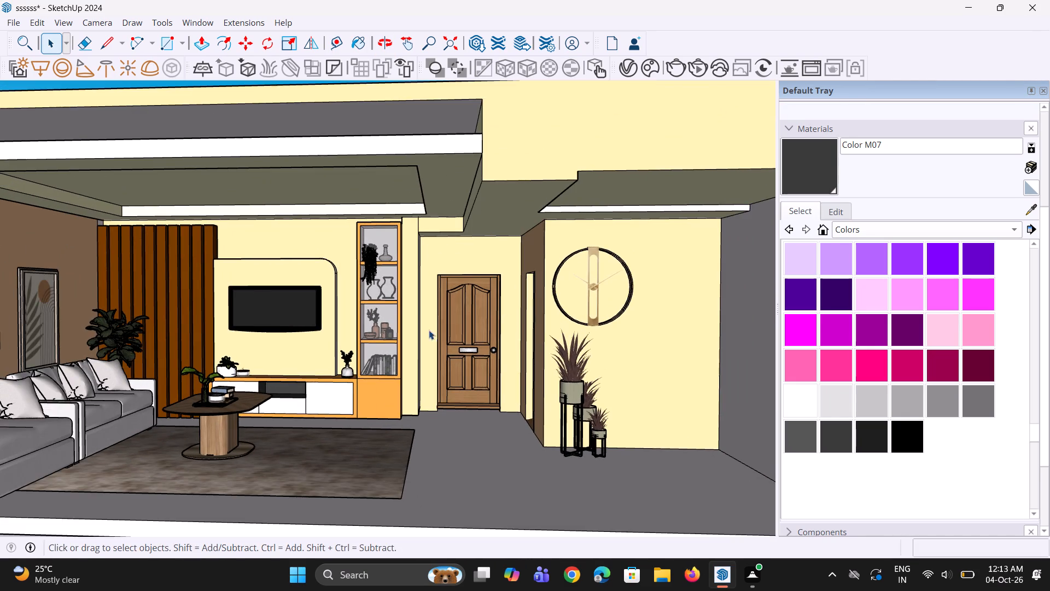
# Review the furnished living room, including the TV wall, ceiling, seating and plants, from several angles and distances.
pyautogui.scroll(-4, 396, 330)
pyautogui.moveTo(374, 321); pyautogui.dragTo(427, 333, button='middle')
pyautogui.scroll(2, 418, 324)
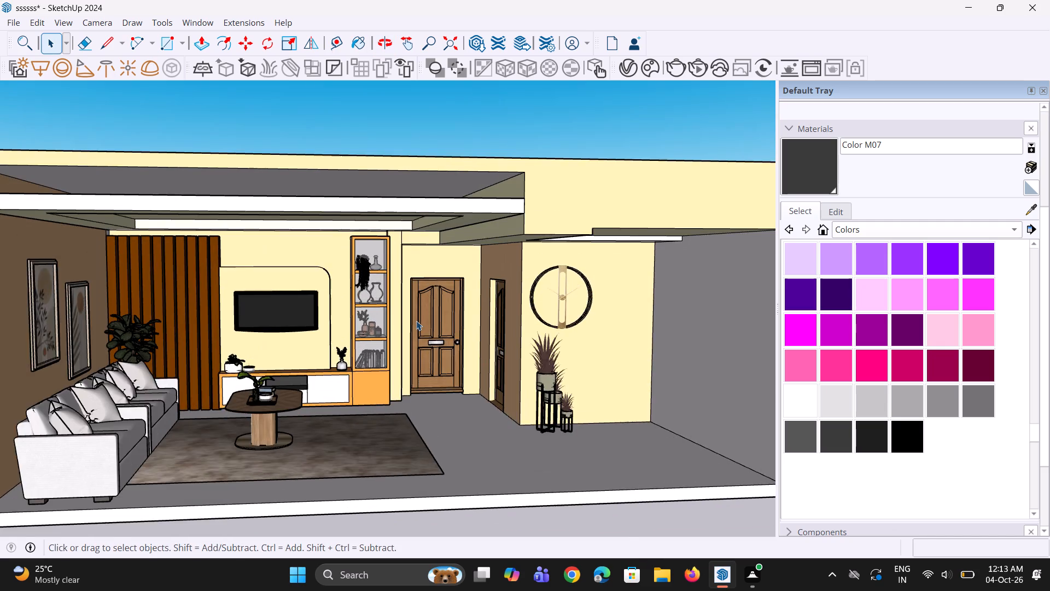
pyautogui.scroll(1, 416, 321)
pyautogui.moveTo(416, 322); pyautogui.dragTo(403, 321, button='middle')
pyautogui.scroll(1, 405, 318)
pyautogui.scroll(-2, 406, 314)
pyautogui.moveTo(404, 311); pyautogui.dragTo(399, 309, button='middle')
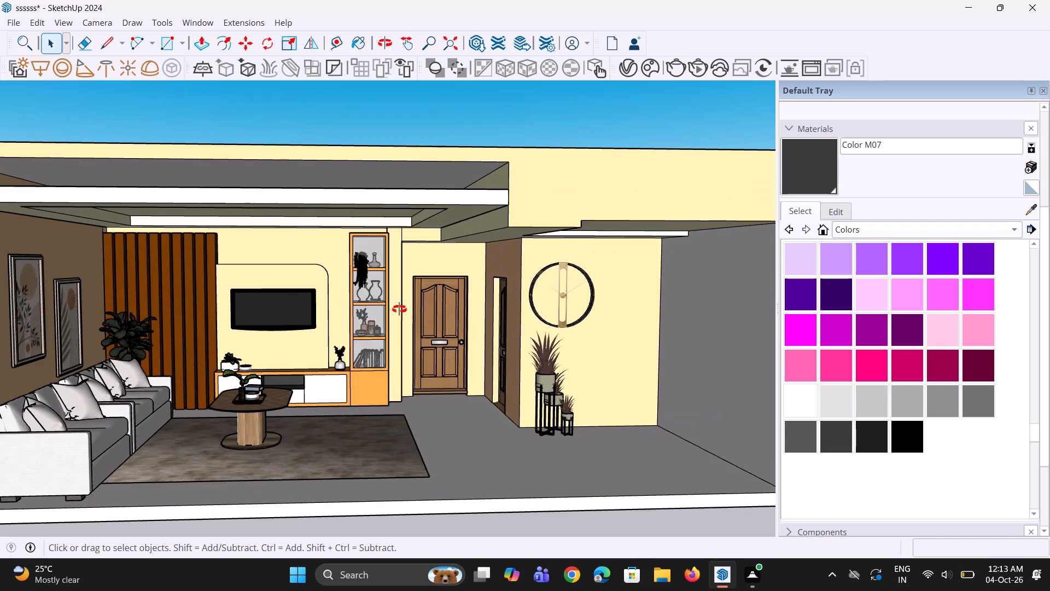
pyautogui.moveTo(399, 309); pyautogui.dragTo(386, 322, button='middle')
pyautogui.scroll(1, 315, 320)
pyautogui.moveTo(309, 323); pyautogui.dragTo(330, 295, button='middle')
pyautogui.scroll(-2, 337, 294)
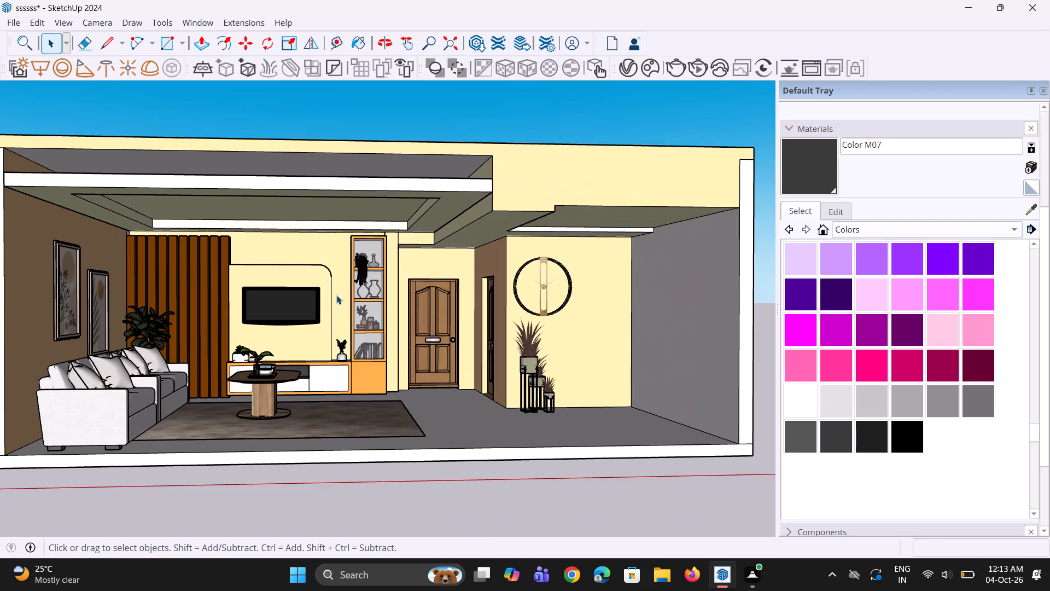
pyautogui.moveTo(328, 297); pyautogui.dragTo(304, 276, button='middle')
pyautogui.scroll(3, 286, 279)
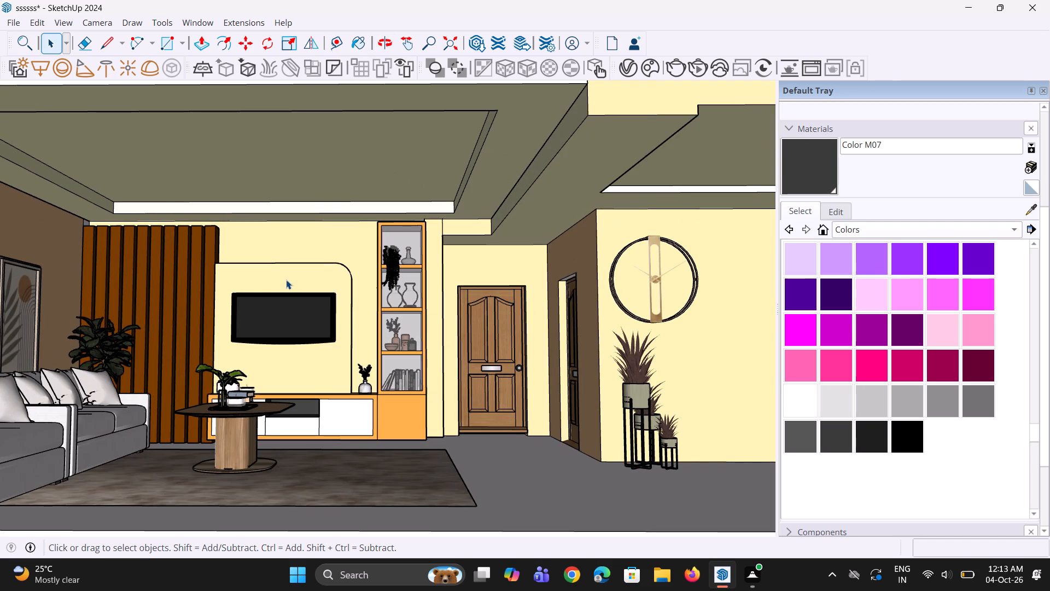
pyautogui.scroll(-2, 291, 280)
pyautogui.scroll(-2, 226, 309)
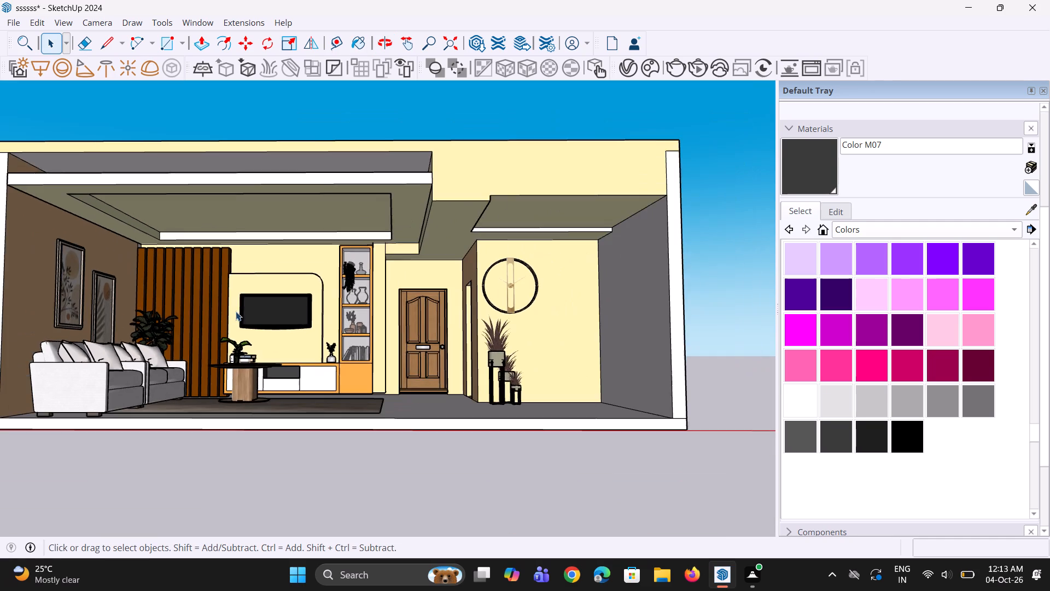
pyautogui.moveTo(237, 309); pyautogui.dragTo(267, 334, button='middle')
pyautogui.moveTo(265, 297); pyautogui.dragTo(256, 286, button='middle')
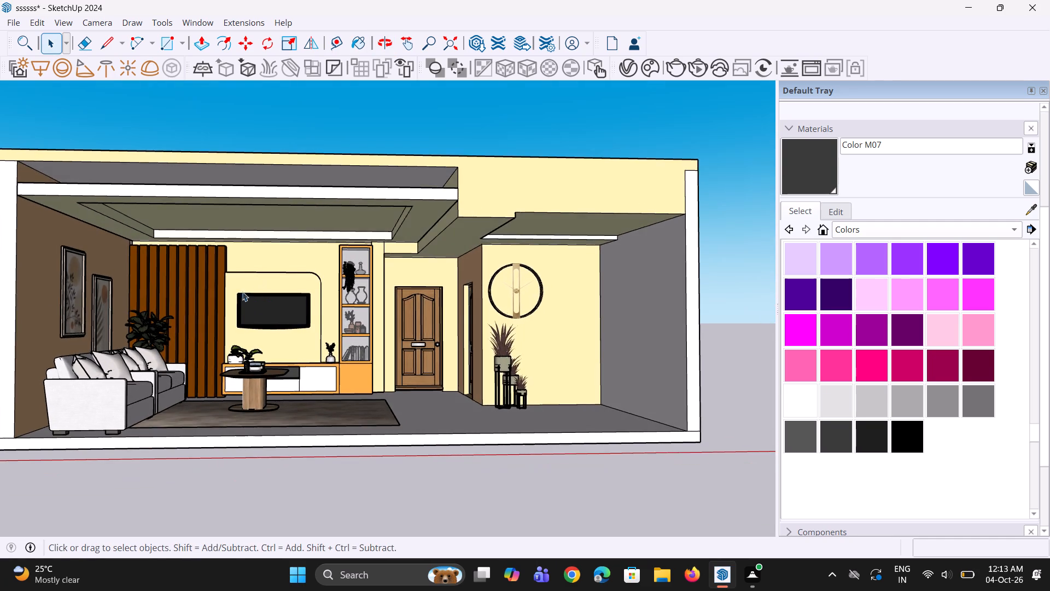
pyautogui.scroll(2, 239, 293)
pyautogui.moveTo(240, 294); pyautogui.dragTo(254, 299, button='middle')
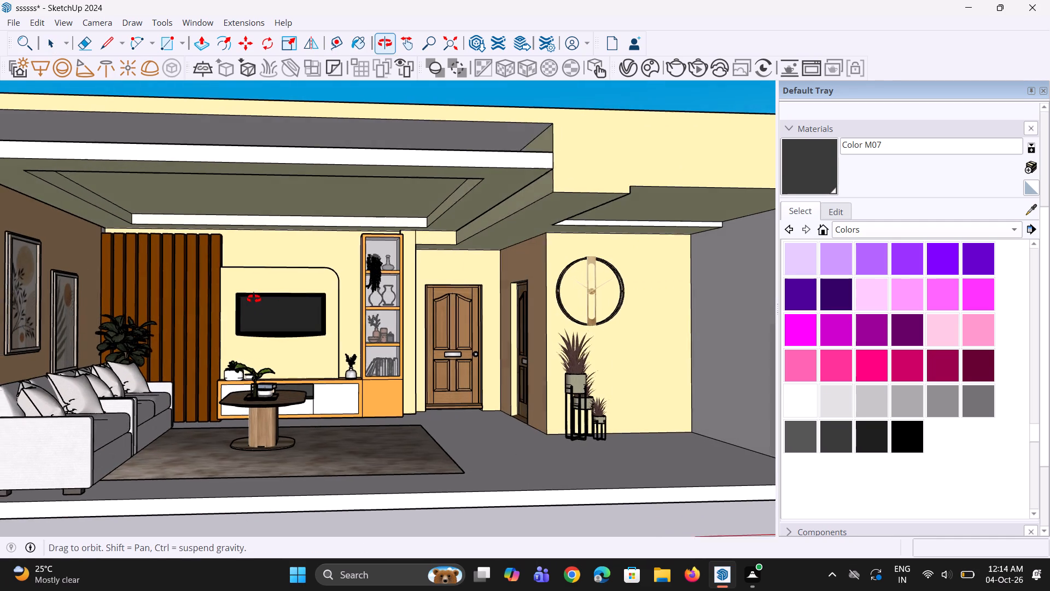
pyautogui.moveTo(254, 299); pyautogui.dragTo(249, 299, button='middle')
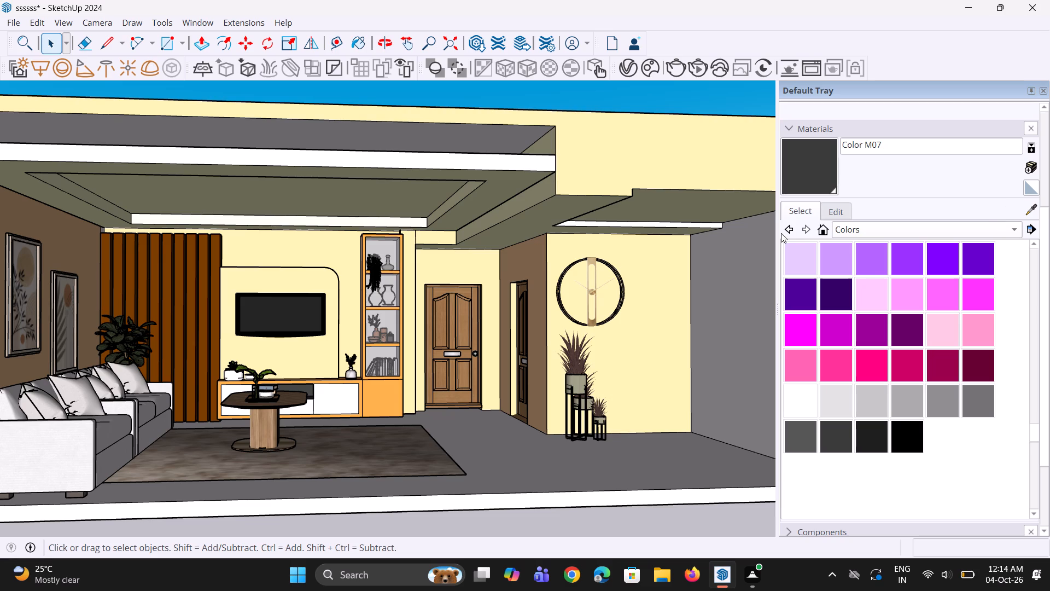
pyautogui.scroll(-2, 692, 289)
pyautogui.scroll(3, 431, 289)
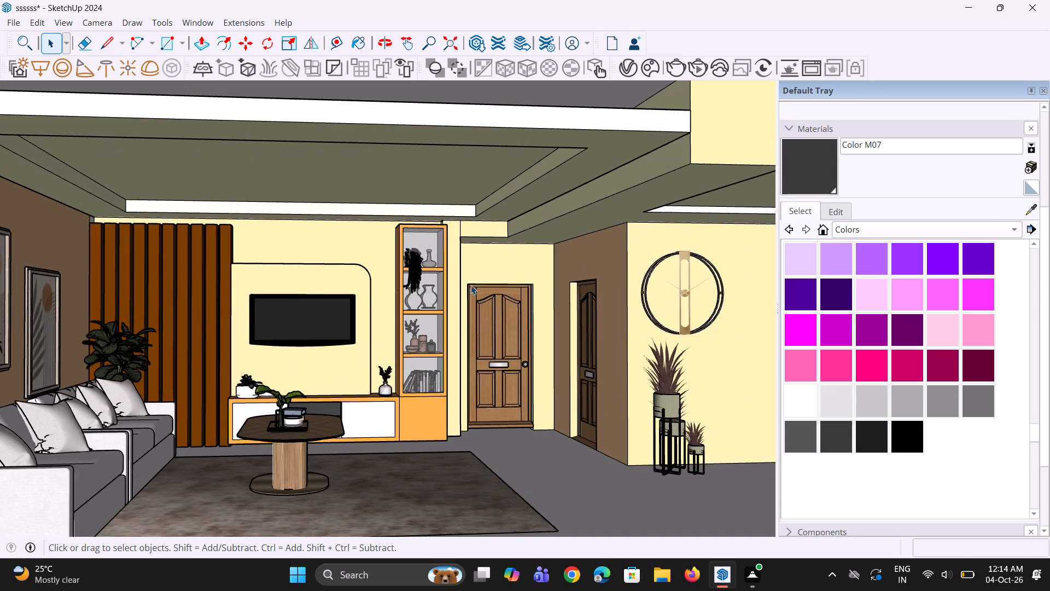
pyautogui.scroll(-4, 474, 285)
pyautogui.scroll(3, 351, 249)
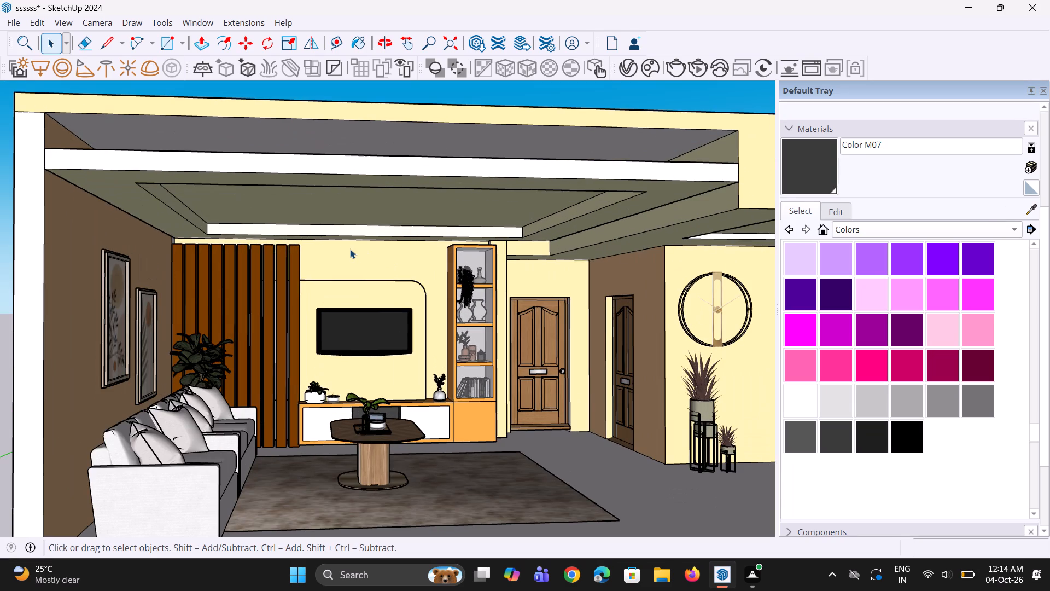
pyautogui.scroll(1, 329, 351)
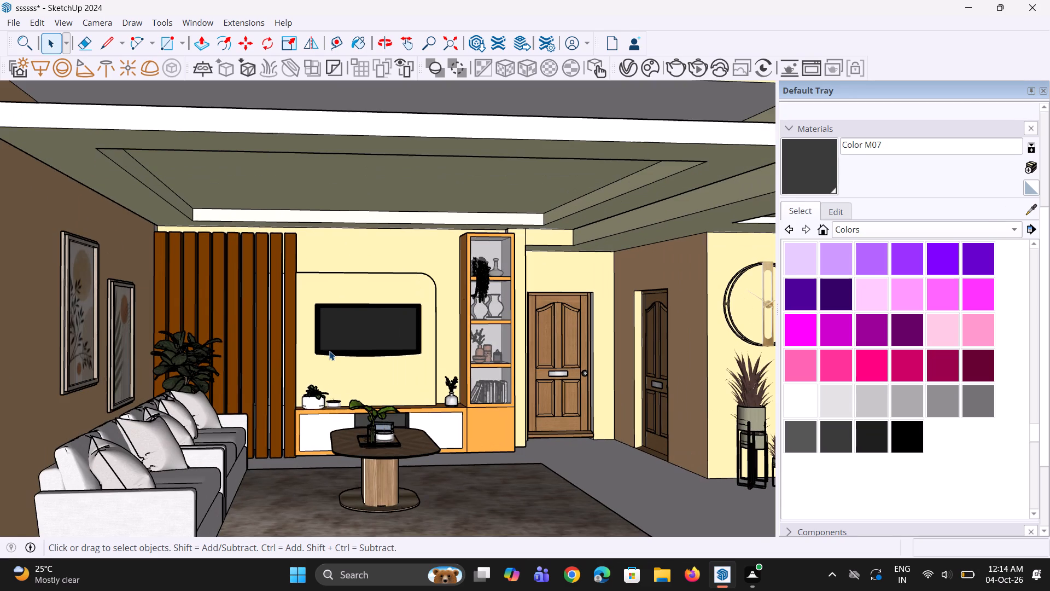
pyautogui.moveTo(328, 351); pyautogui.dragTo(321, 335, button='middle')
pyautogui.scroll(-1, 317, 329)
pyautogui.scroll(1, 313, 332)
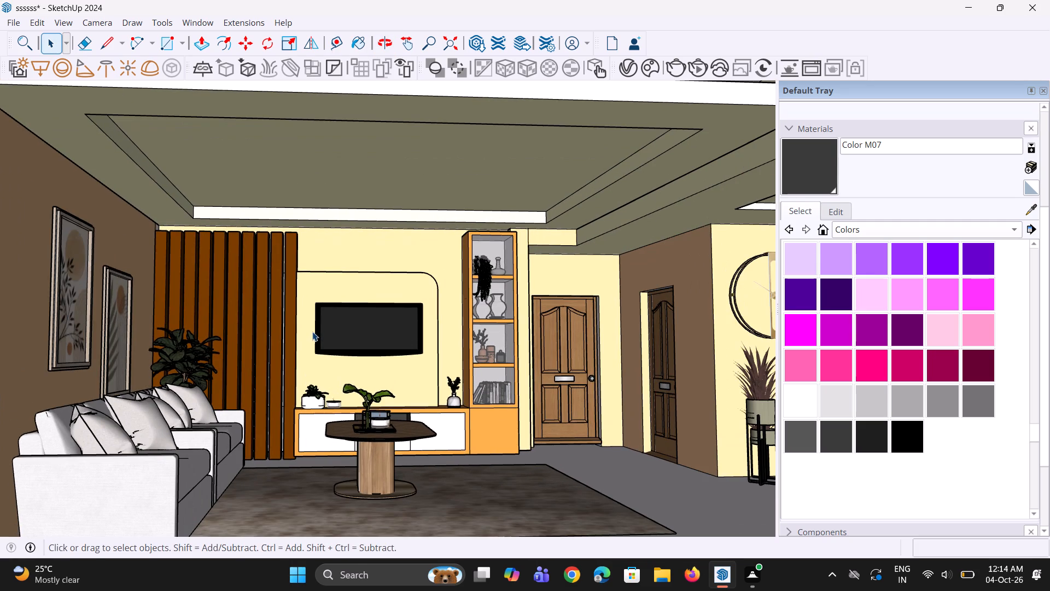